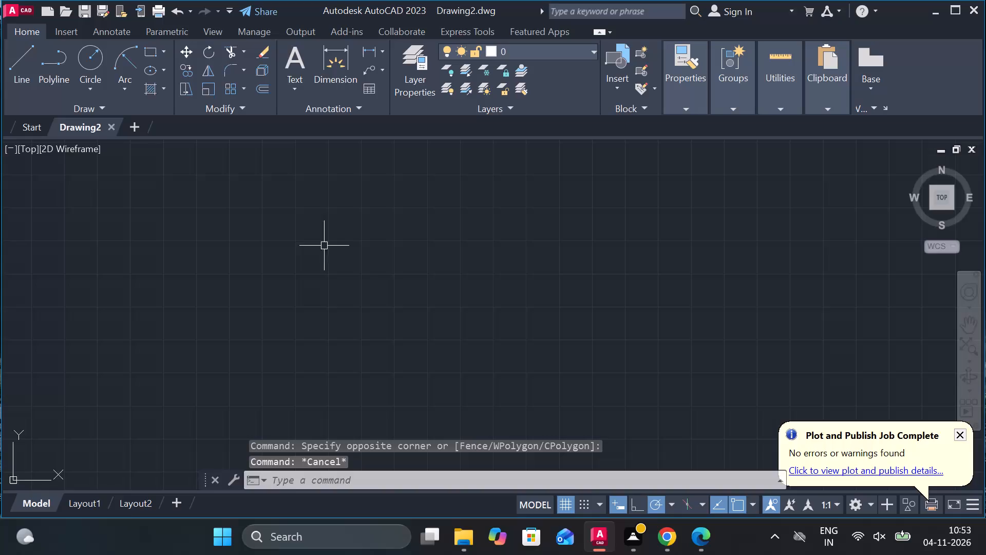
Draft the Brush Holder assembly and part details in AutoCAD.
Turn on the command log file with LOGFILEON.
type("OG")
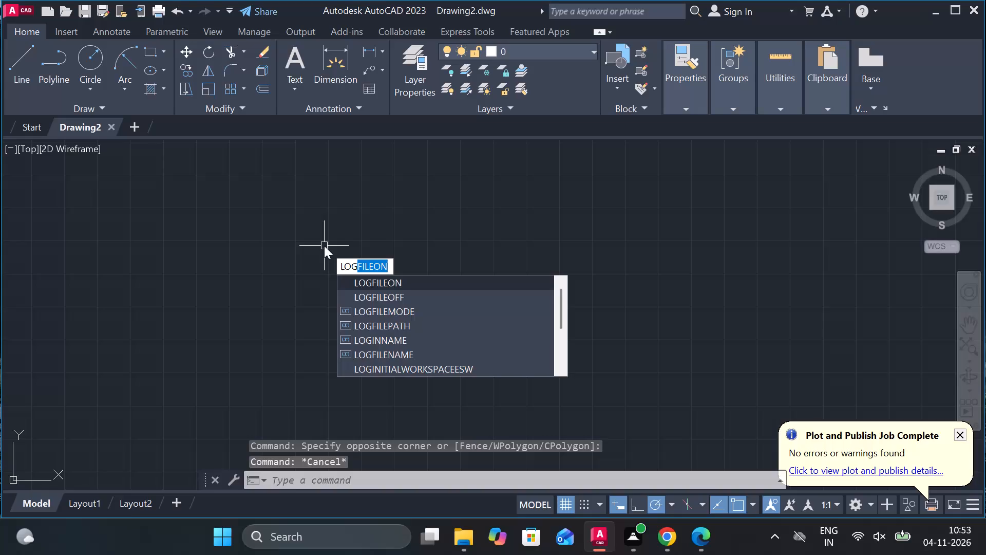
left_click(388, 281)
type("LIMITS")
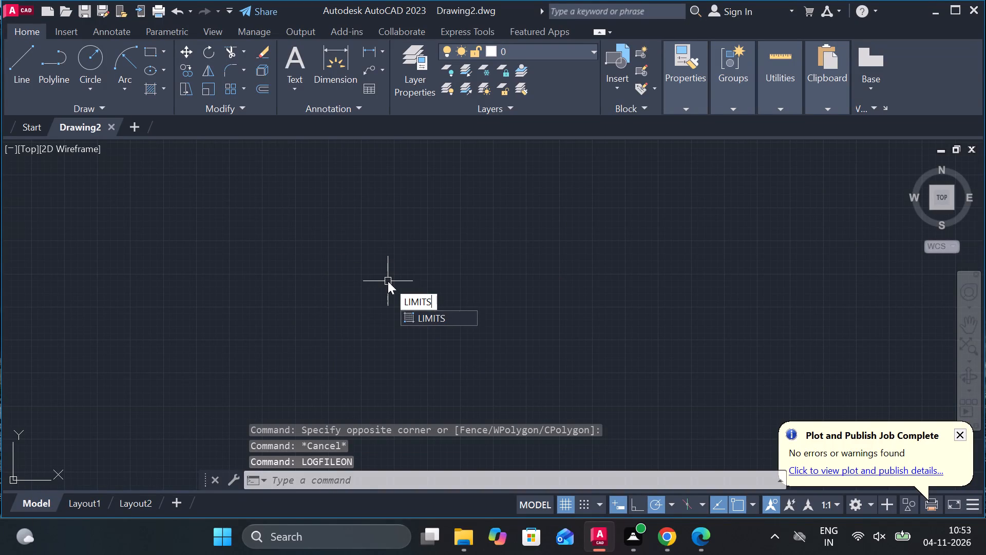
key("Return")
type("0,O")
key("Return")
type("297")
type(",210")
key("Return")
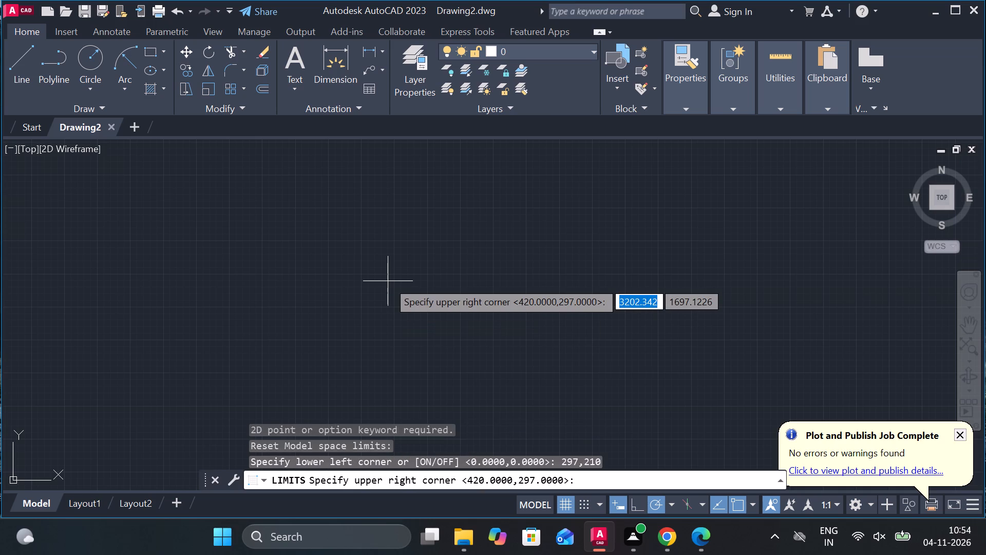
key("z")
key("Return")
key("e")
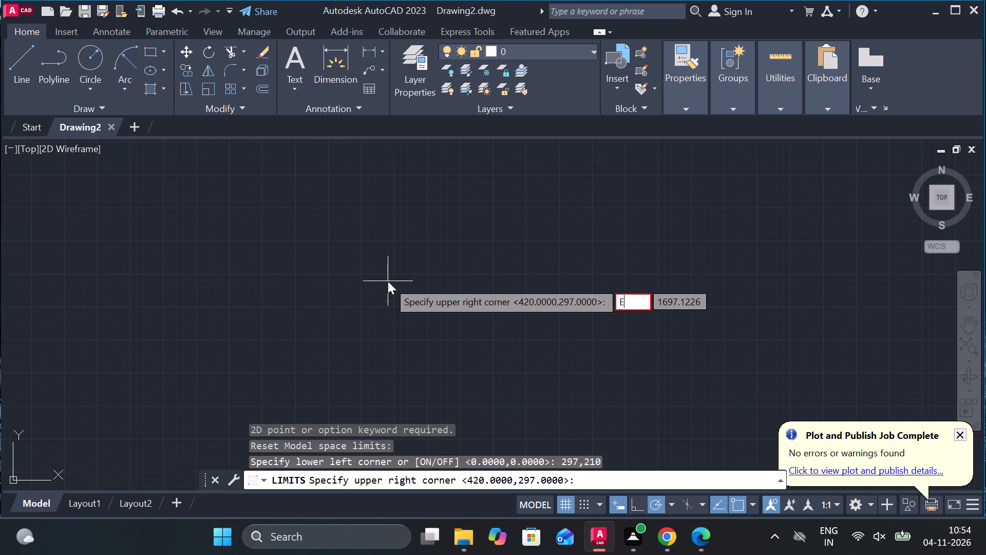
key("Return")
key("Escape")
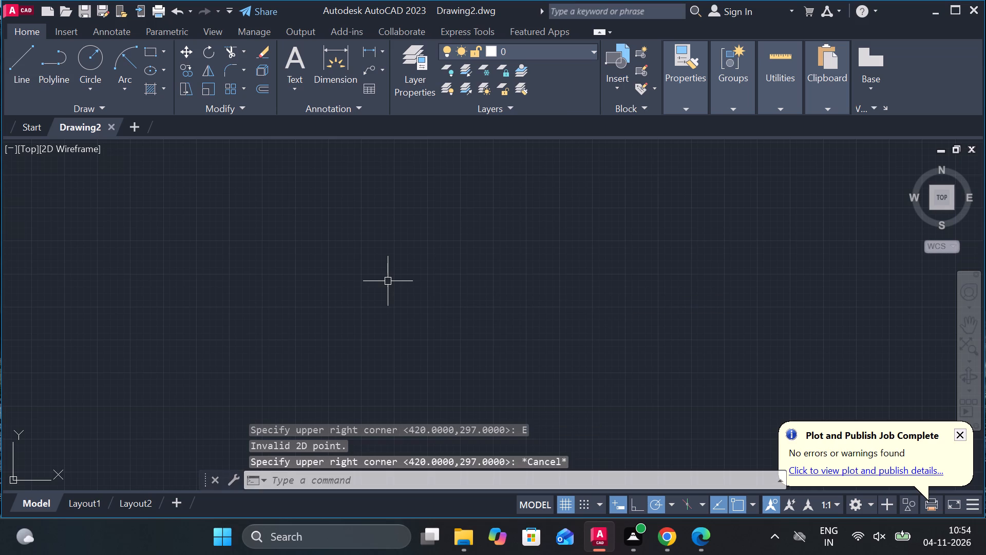
Set the model space limits with lower-left corner 0,0 and upper-right corner 297,210.
type("LIMITS")
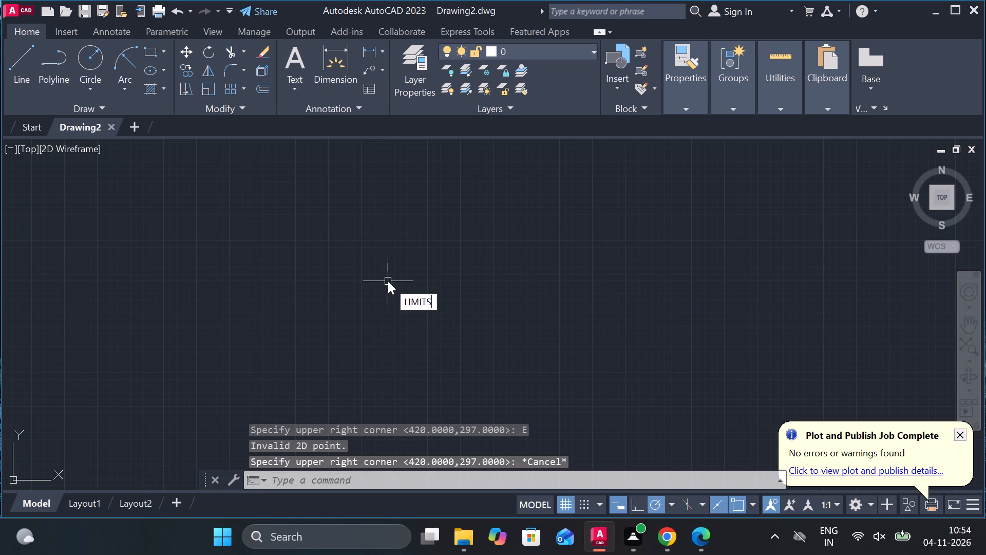
key("Return")
type("0,0")
key("Return")
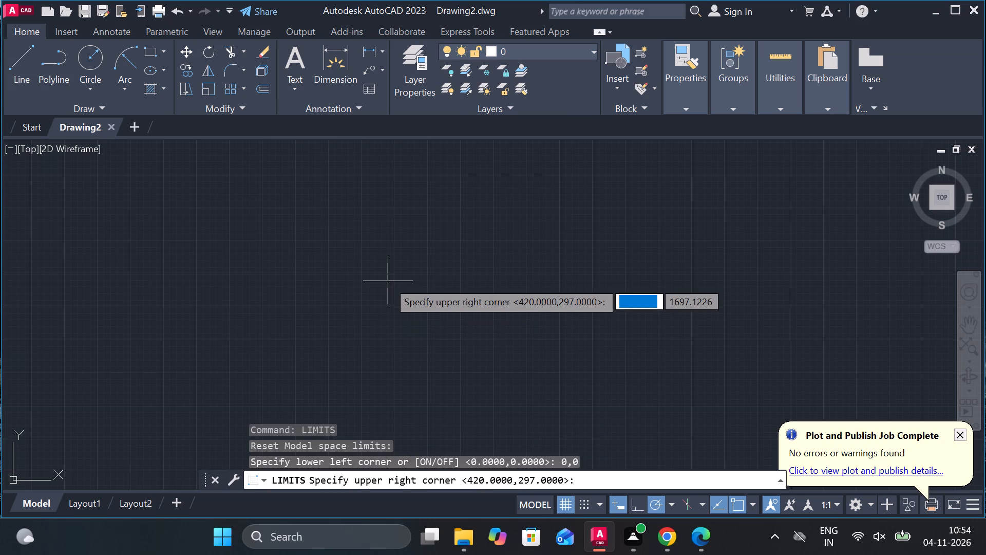
key("2")
type("97,210")
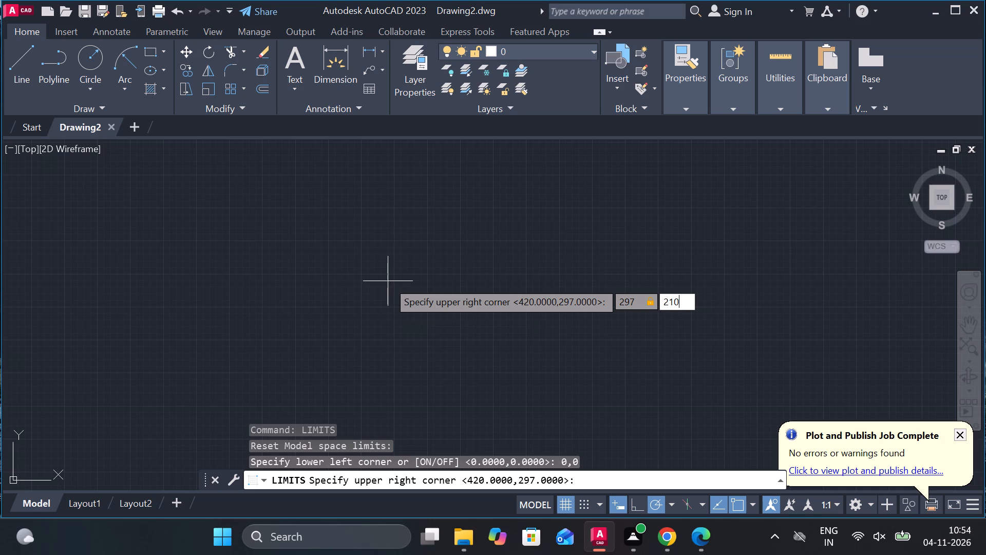
key("Return")
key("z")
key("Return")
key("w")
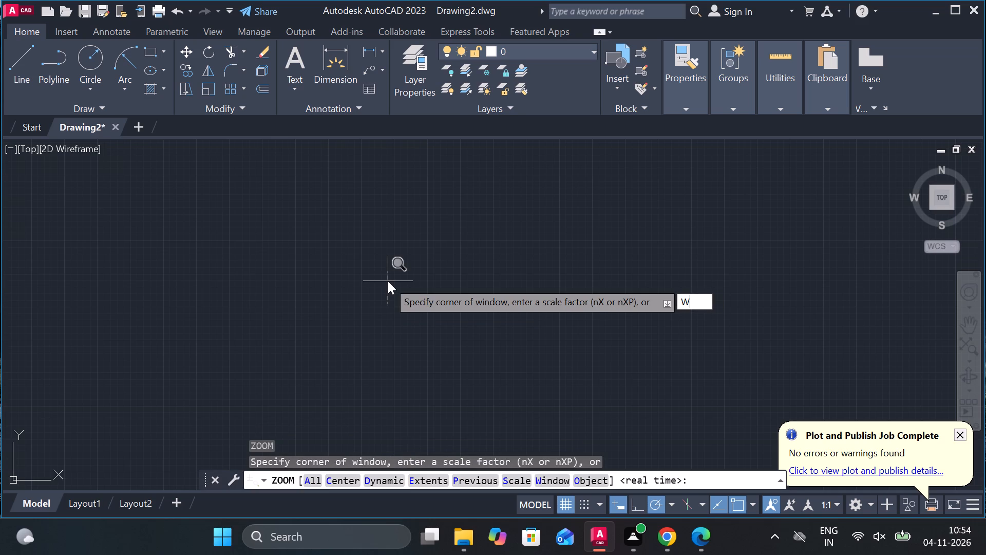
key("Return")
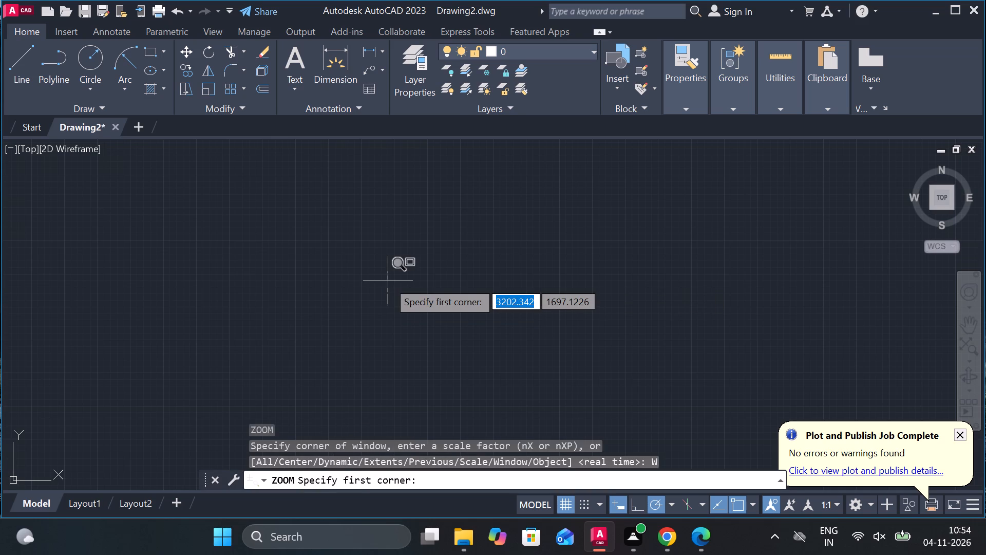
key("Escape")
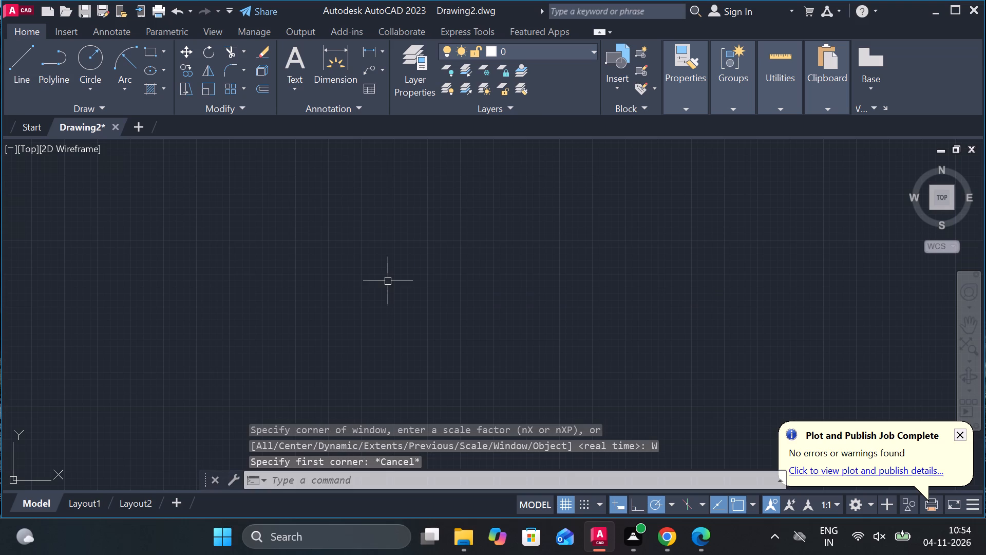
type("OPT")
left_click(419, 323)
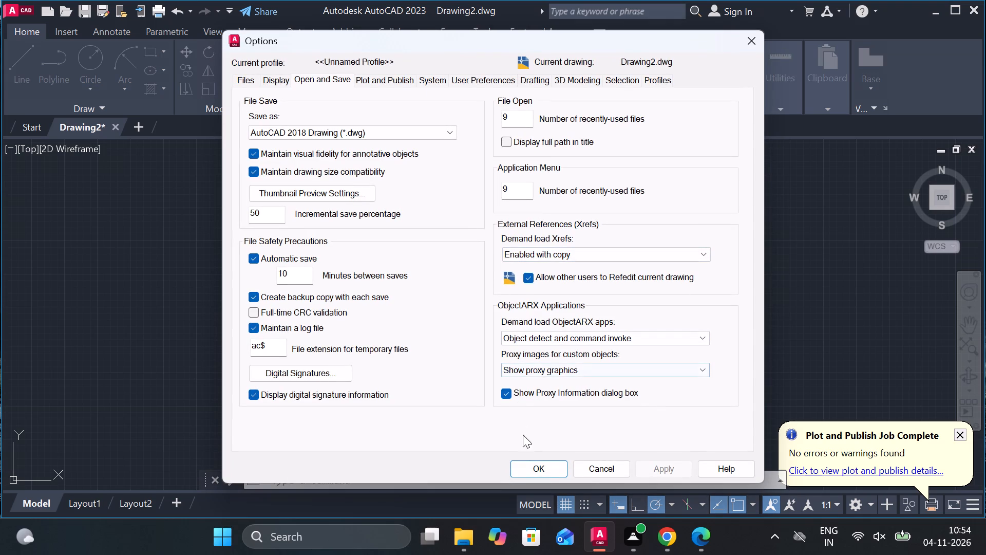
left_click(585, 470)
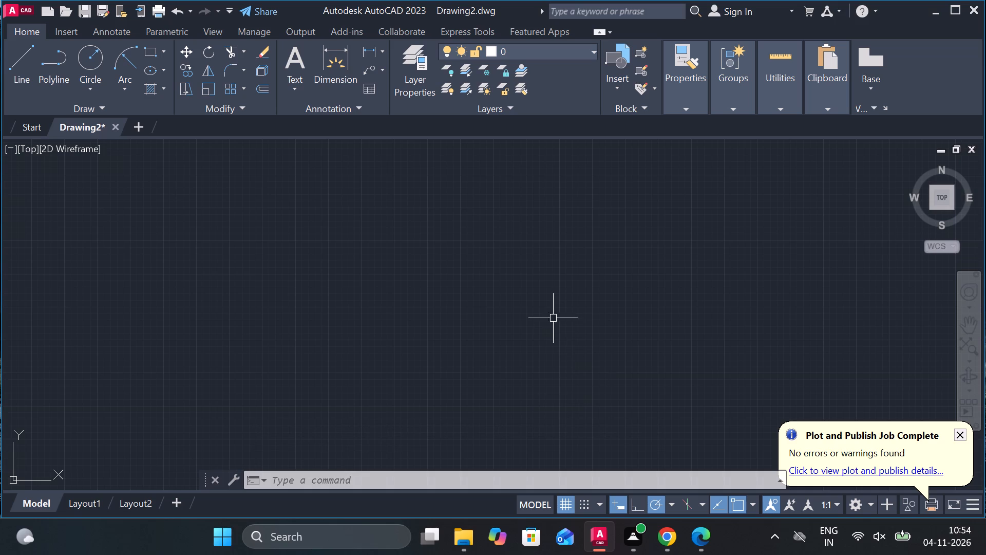
Enter the model space limits again with lower-left corner 0,0 and upper-right corner 297,210.
type("LIMITS")
key("Return")
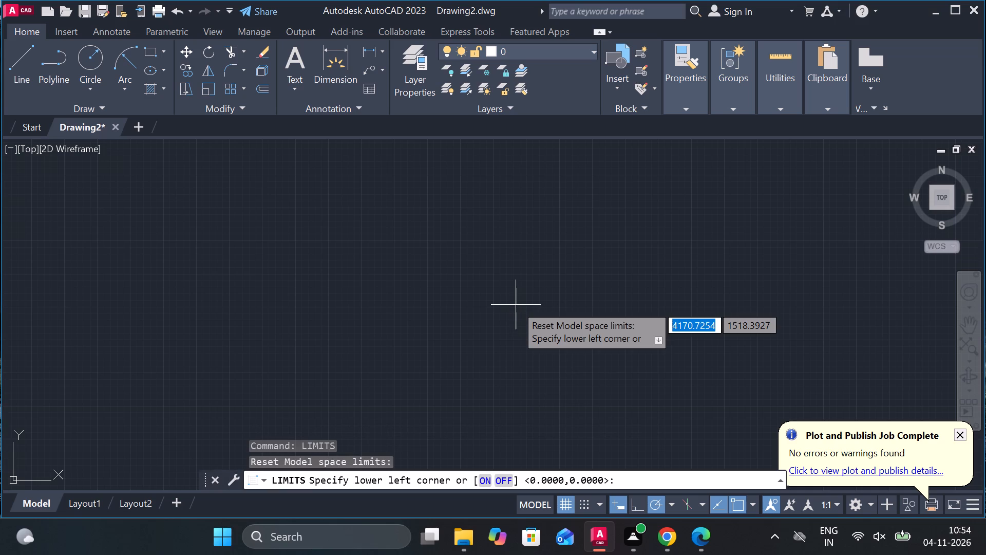
type("0,0")
key("Return")
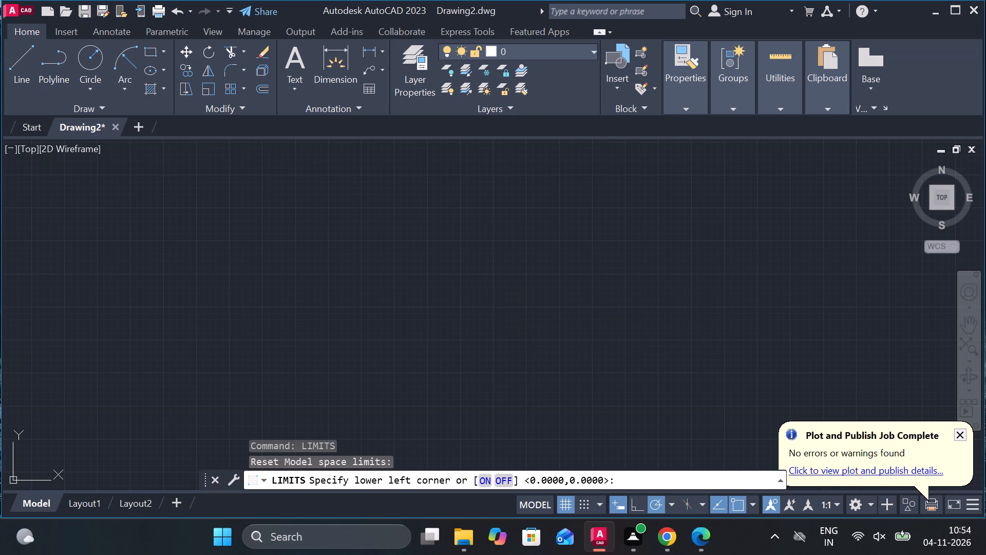
type("297,210")
key("Return")
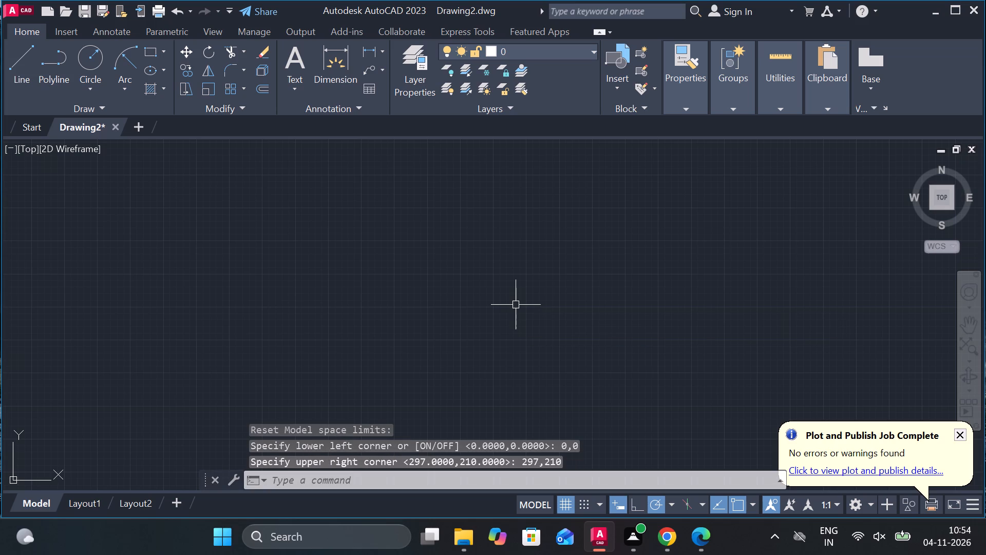
Draw a closed rectangle 12 wide and 4 high with the Line tool, going 4 down, 12 right, 4 up and back to the start.
key("z")
key("Return")
key("e")
key("Return")
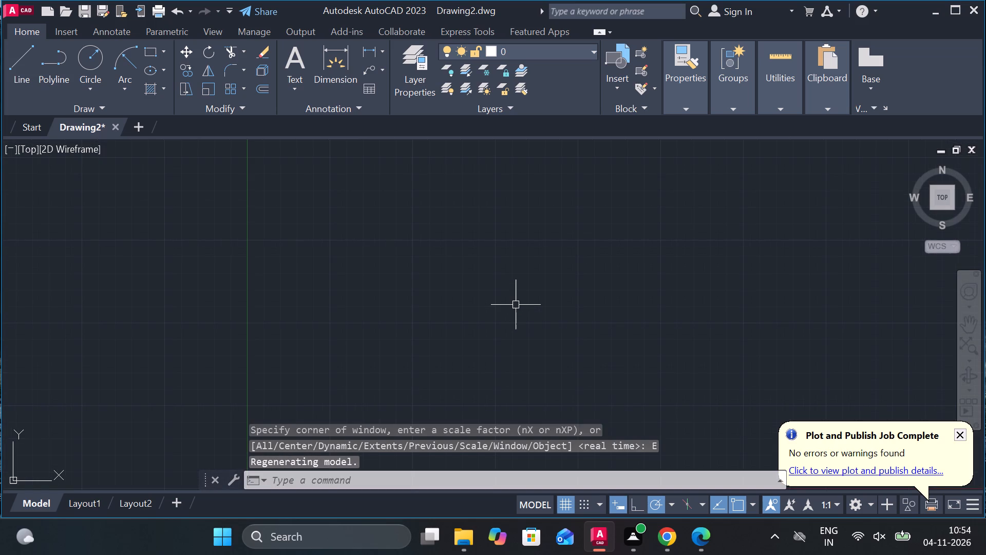
key("l")
key("Return")
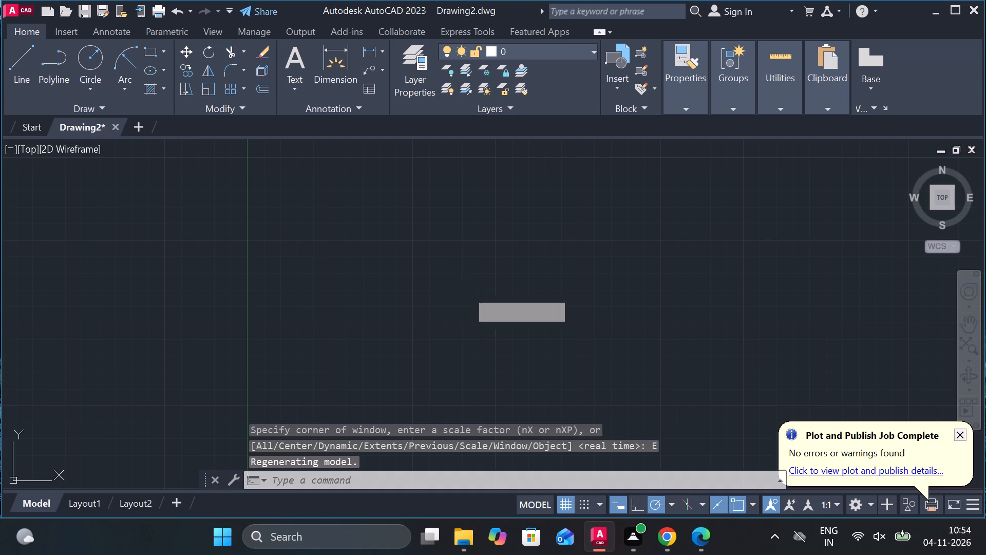
left_click(442, 220)
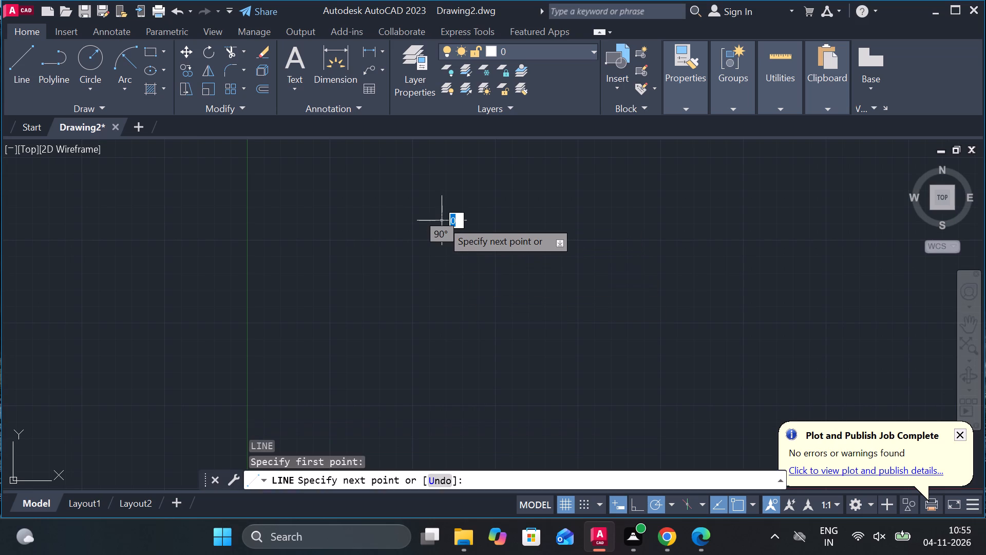
type("4")
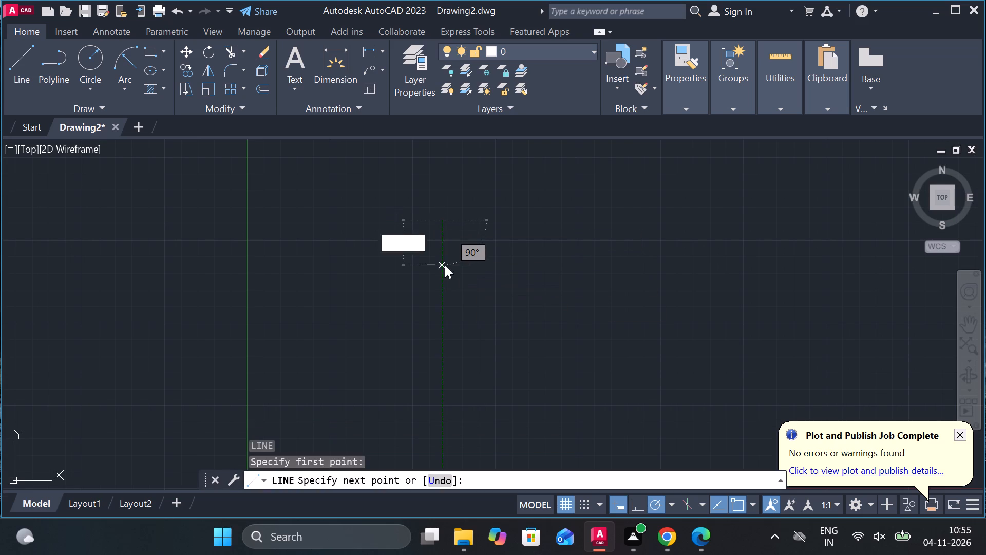
key("space")
scroll(453, 237, "up", 2)
middle_click_drag(454, 248, 452, 264)
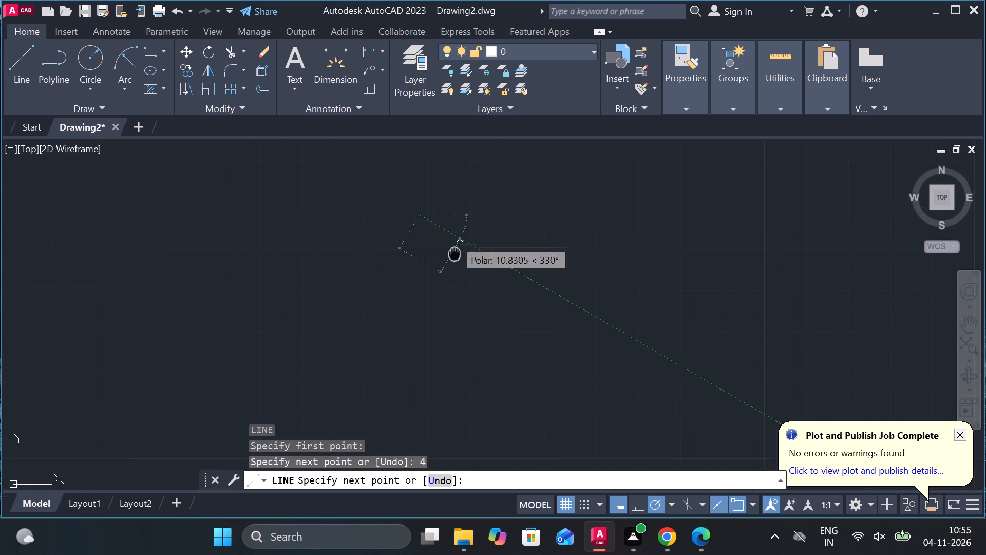
middle_click_drag(452, 264, 412, 379)
type("12")
key("space")
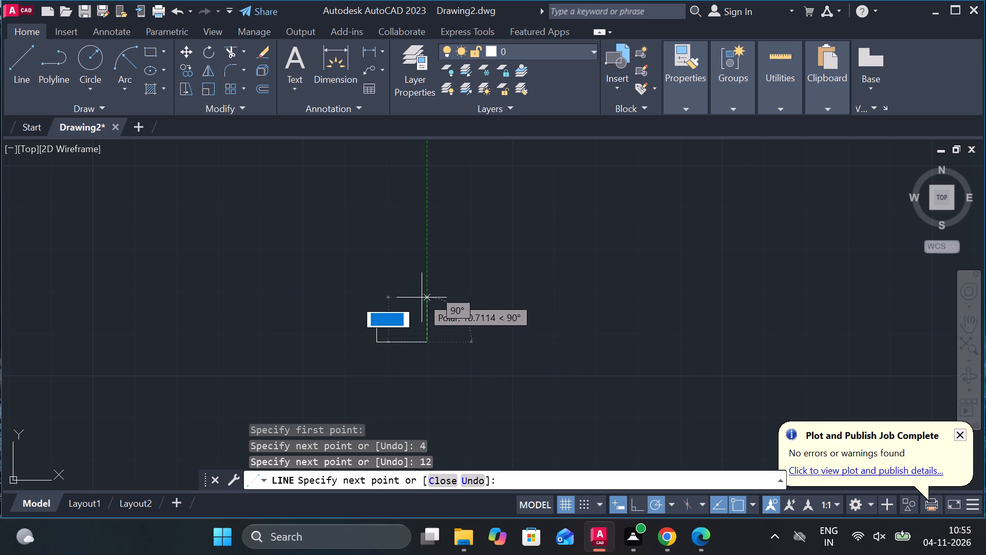
type("4")
key("space")
scroll(424, 330, "up", 2)
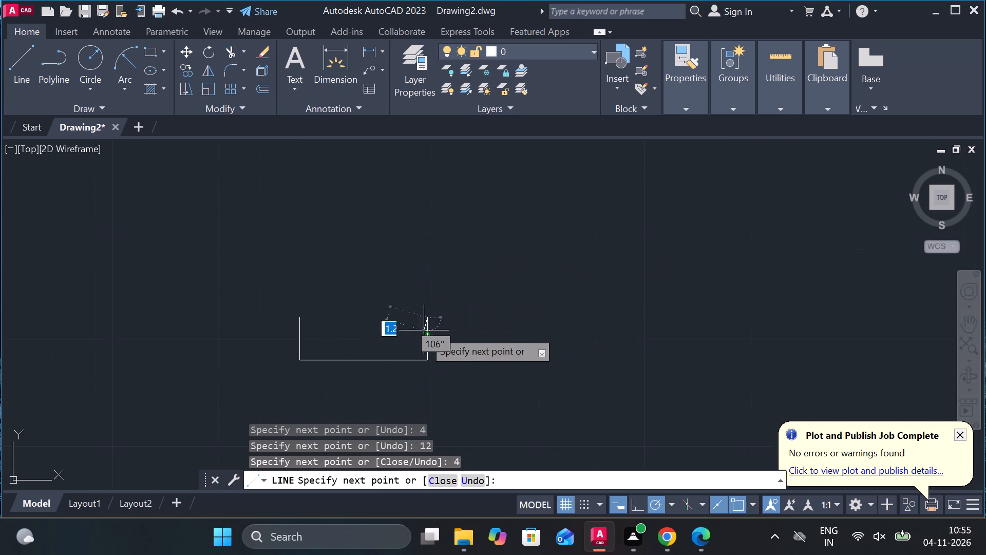
middle_click_drag(420, 325, 495, 297)
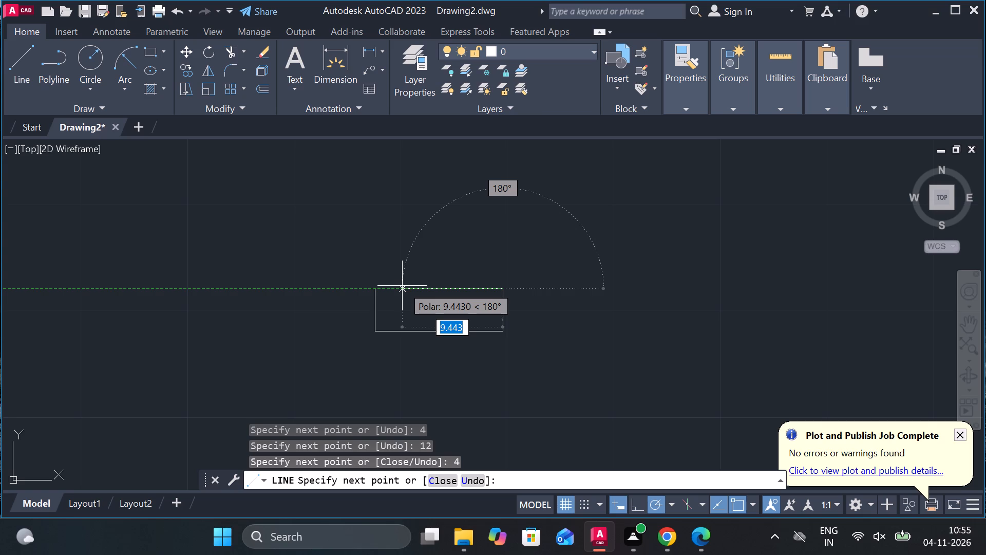
left_click(376, 289)
key("Escape")
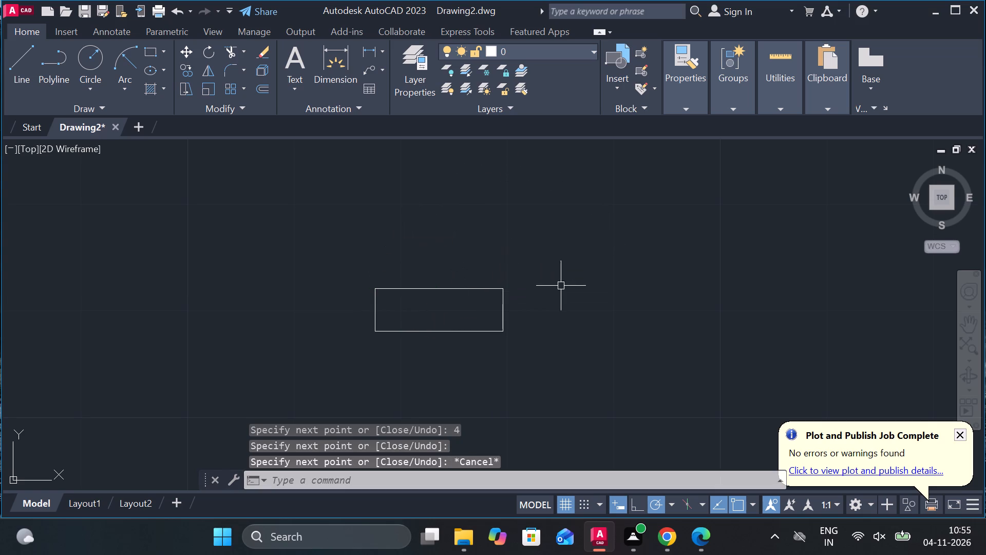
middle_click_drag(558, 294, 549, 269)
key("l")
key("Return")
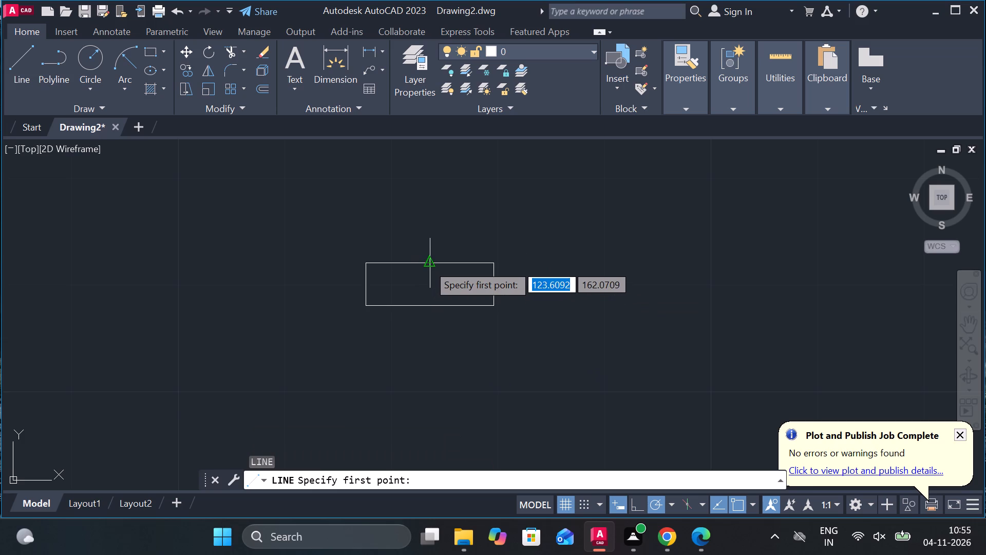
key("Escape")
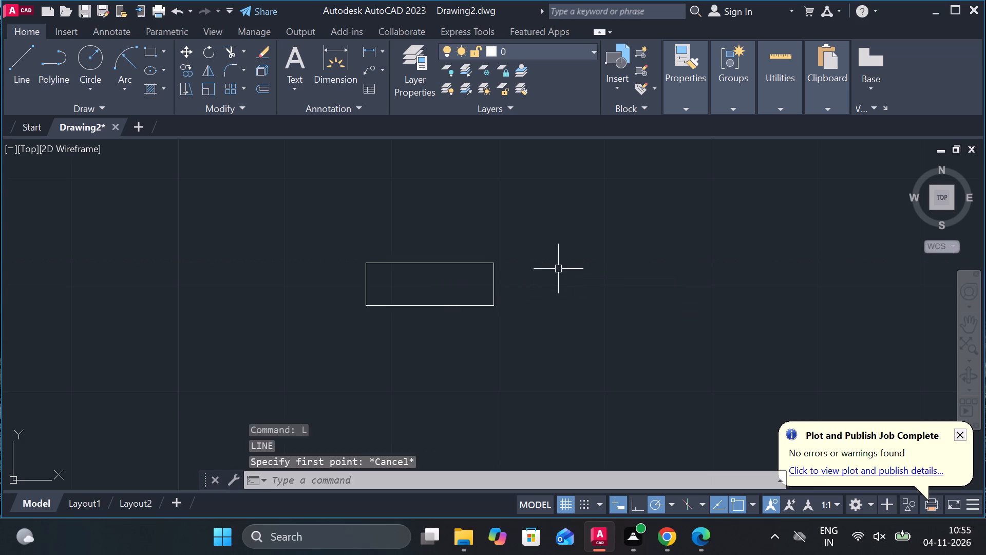
Draw connected lines starting 3 left of the rectangle's lower-right corner: 22 down, 6 left and 22 up to the rectangle's bottom edge.
key("space")
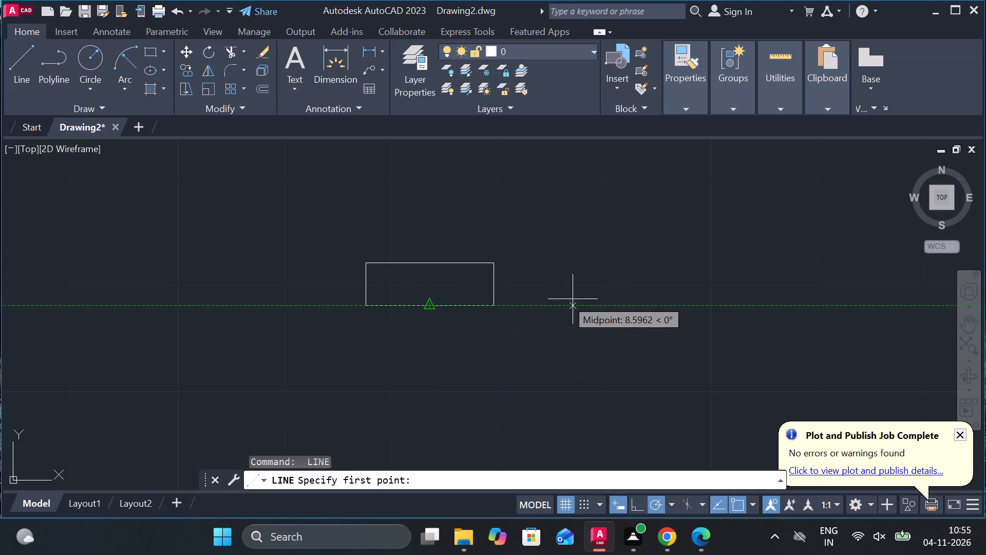
type("3")
key("space")
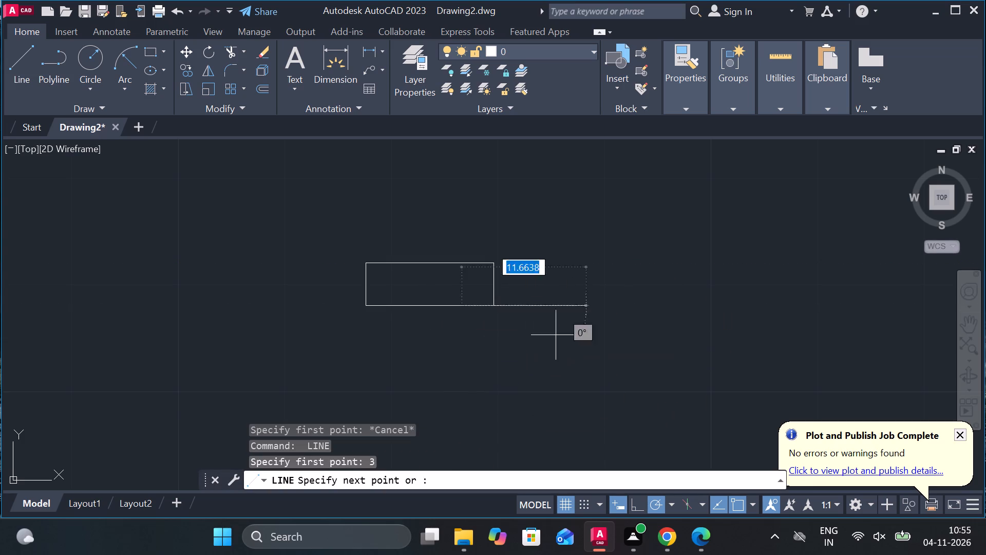
middle_click_drag(448, 384, 451, 345)
type("22")
key("space")
middle_click_drag(473, 375, 507, 242)
scroll(489, 307, "down", 1)
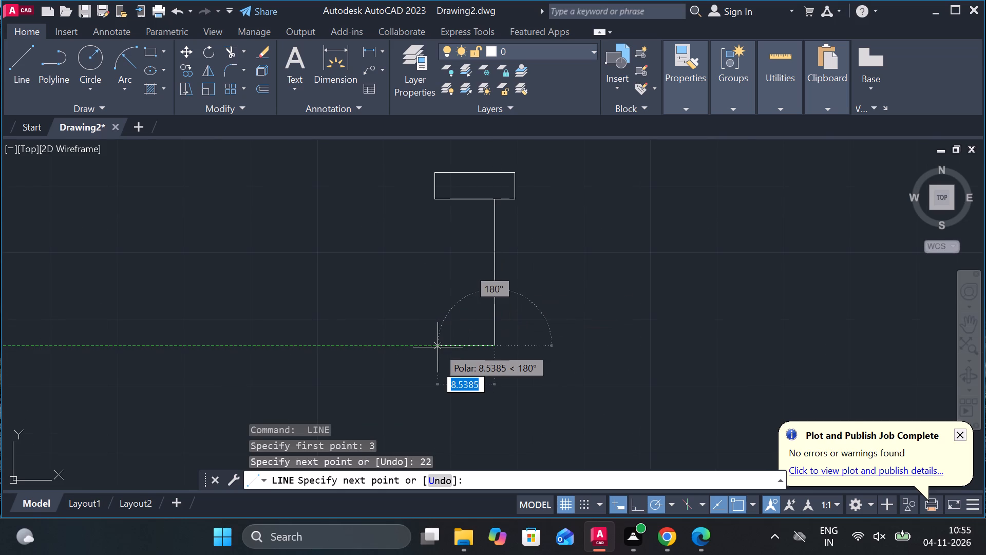
type("6")
key("space")
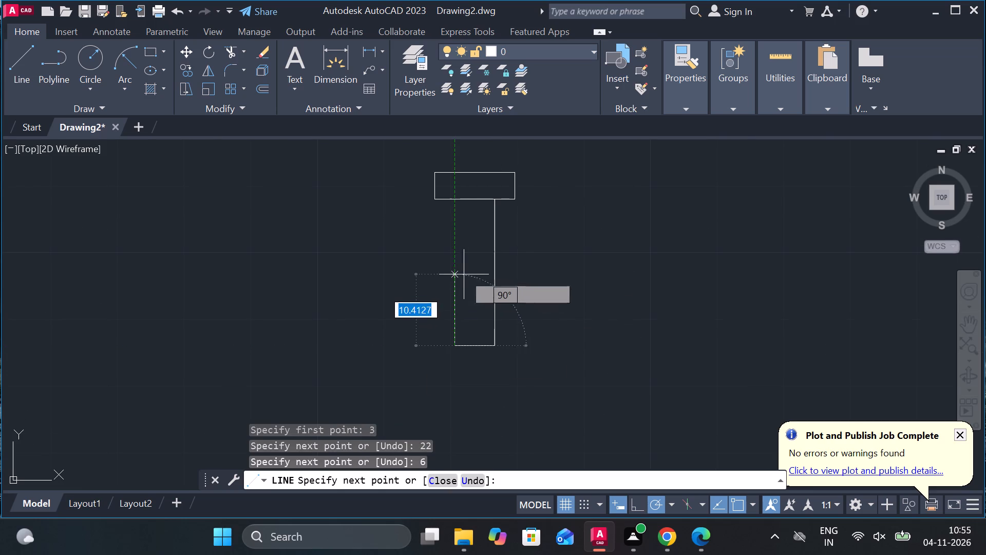
type("22")
key("space")
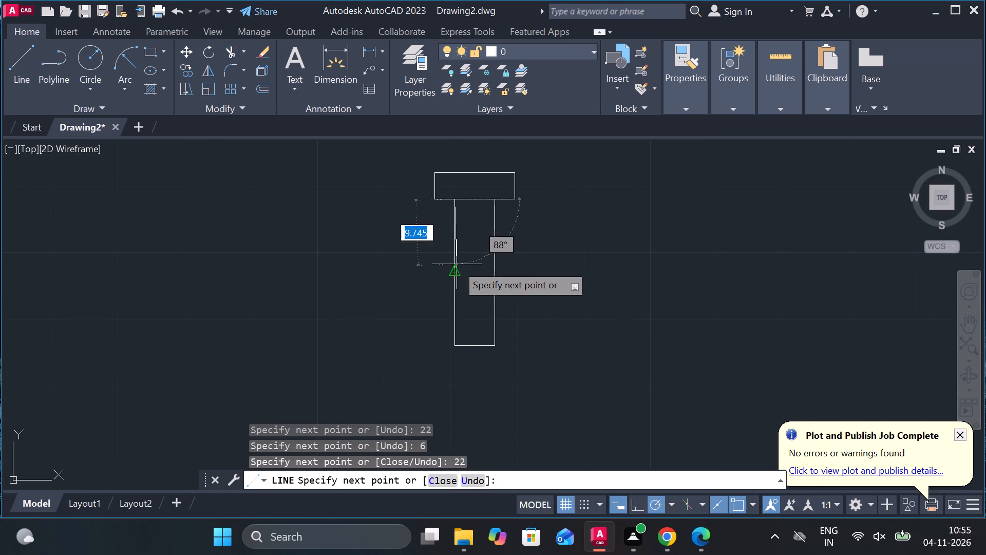
middle_click_drag(459, 261, 461, 322)
key("Escape")
Draw a slot outline in the head, starting 2 right of the top edge's midpoint: 2 down, 4 left and 2 up.
scroll(467, 219, "up", 2)
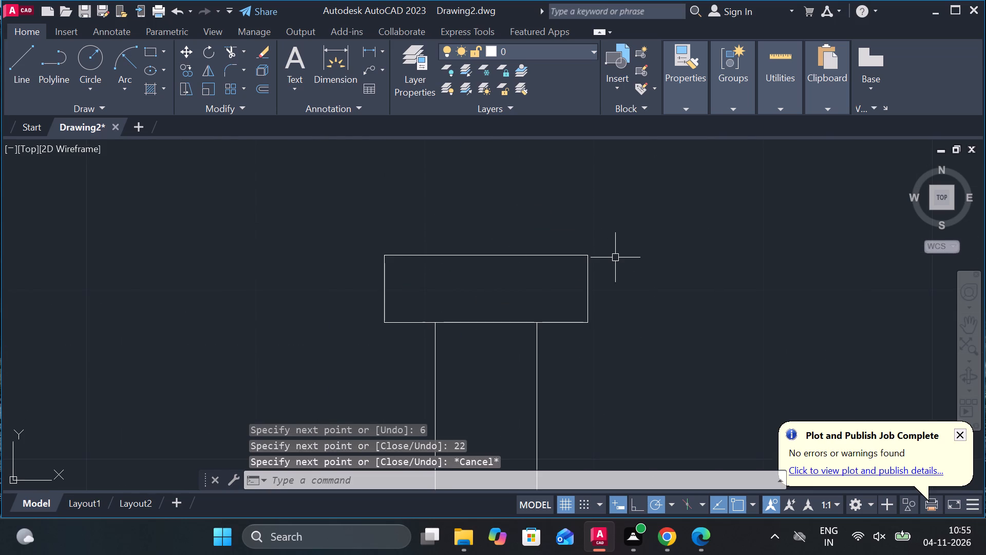
key("l")
key("Return")
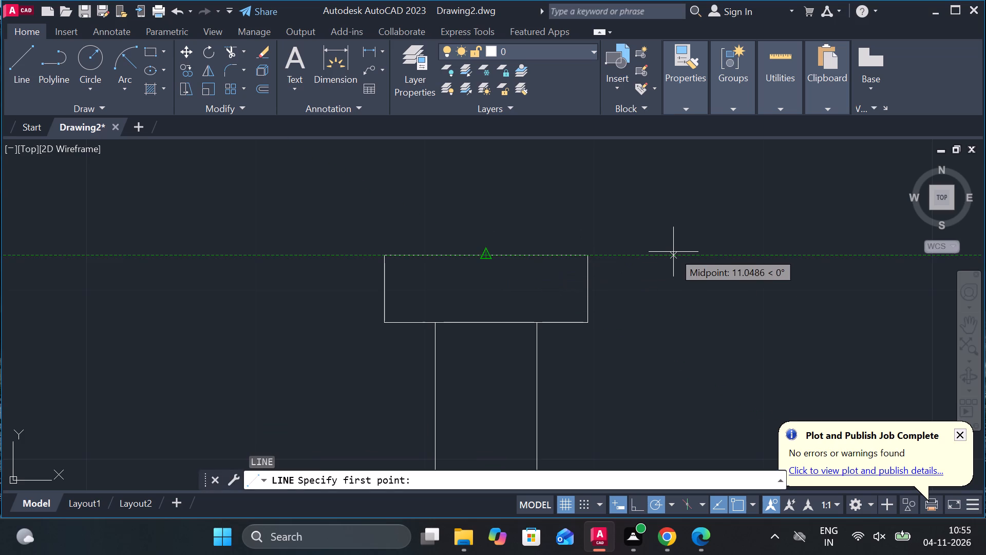
key("2")
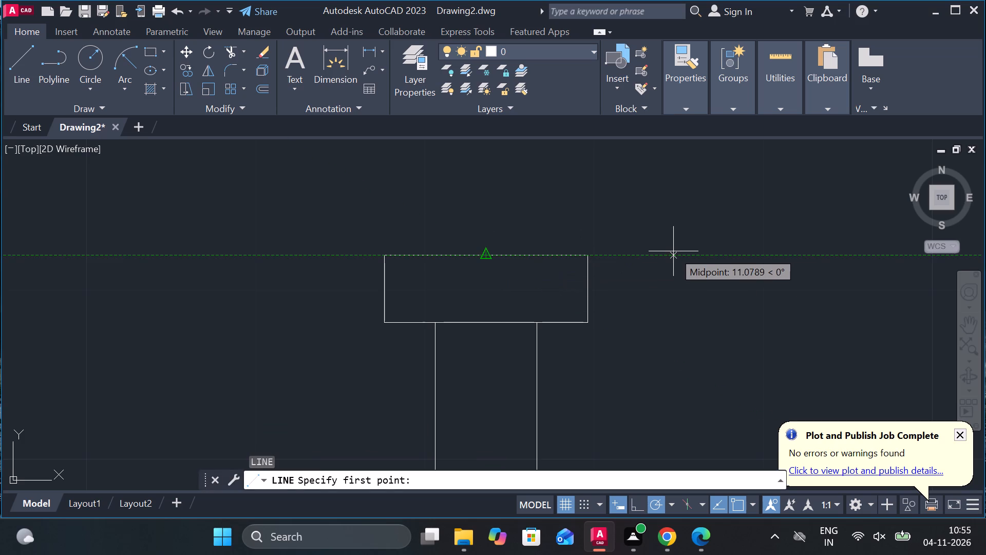
key("space")
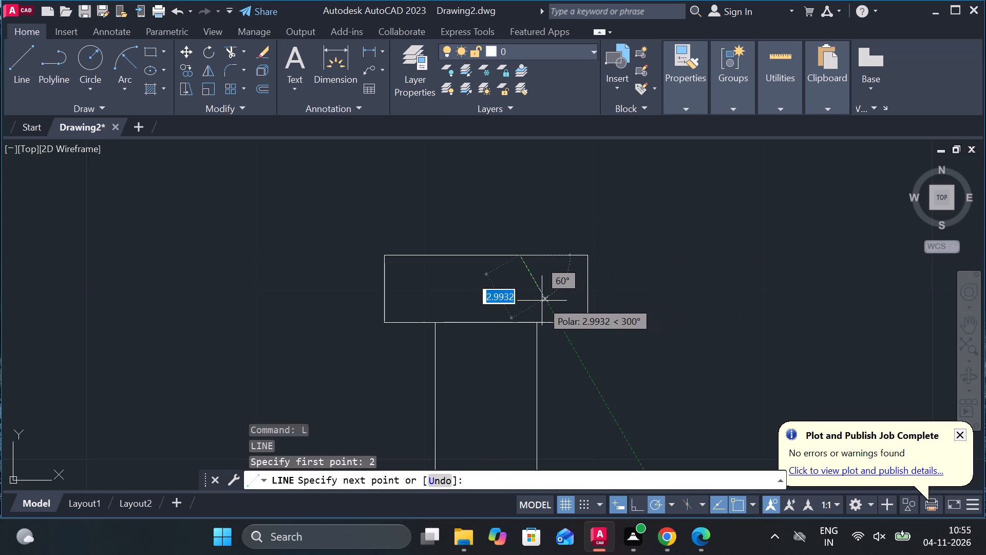
scroll(517, 291, "up", 1)
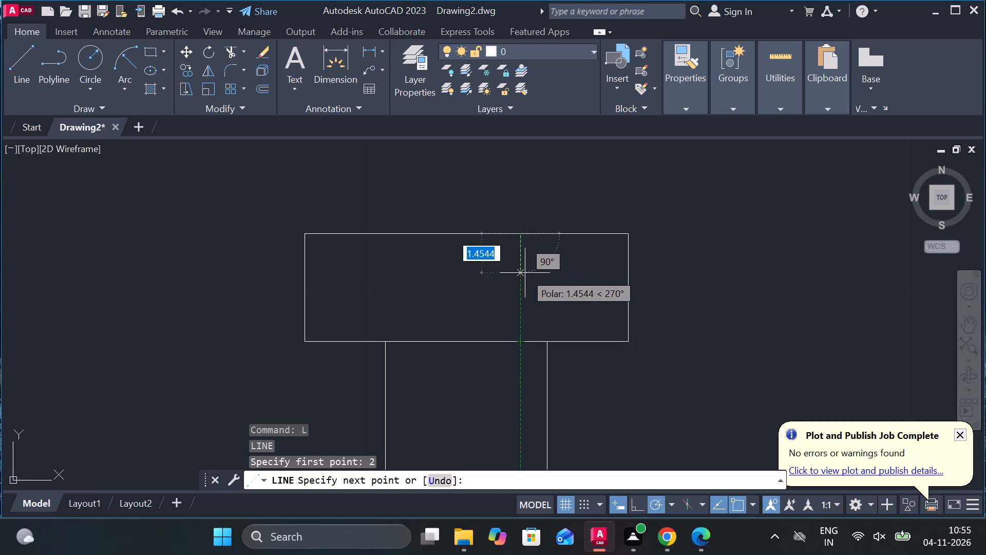
type("2")
key("space")
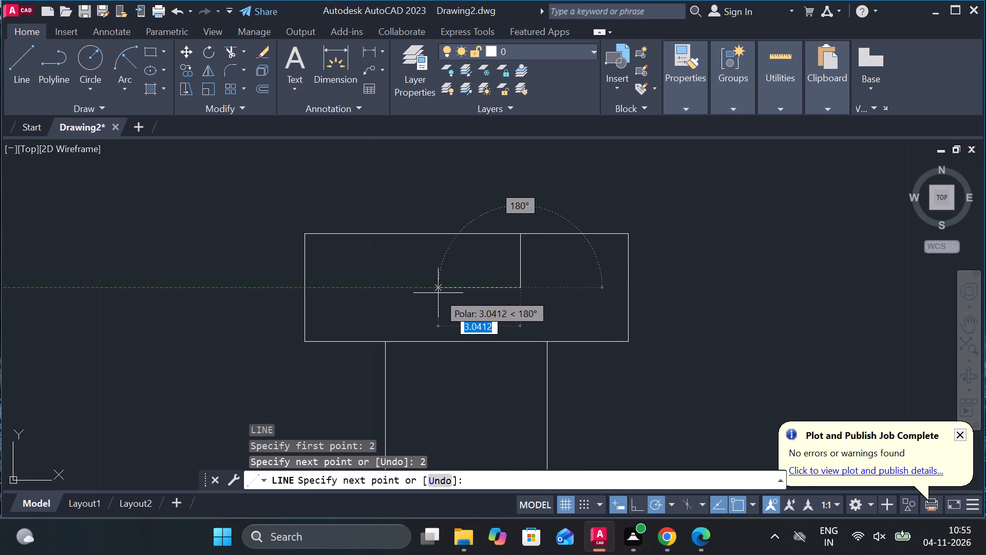
type("4")
key("space")
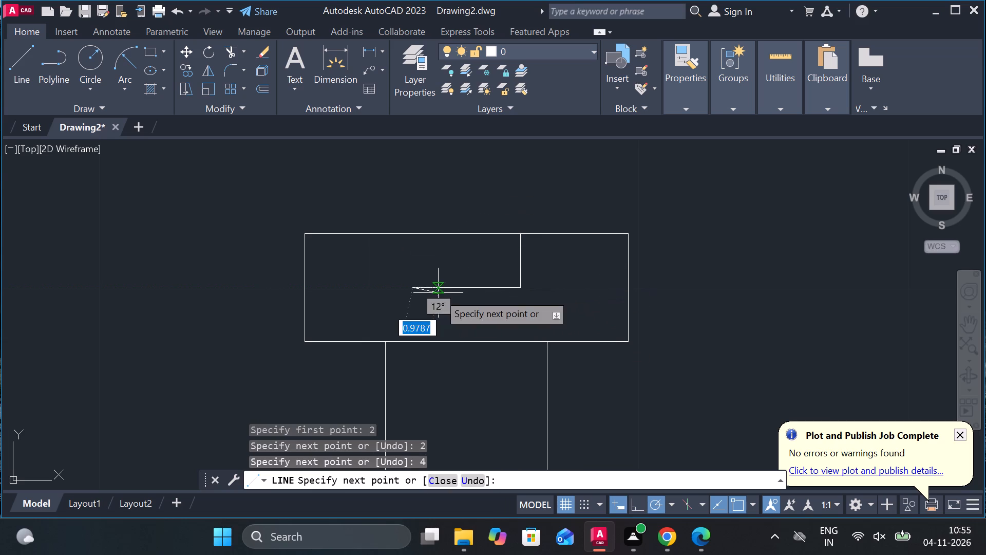
key("2")
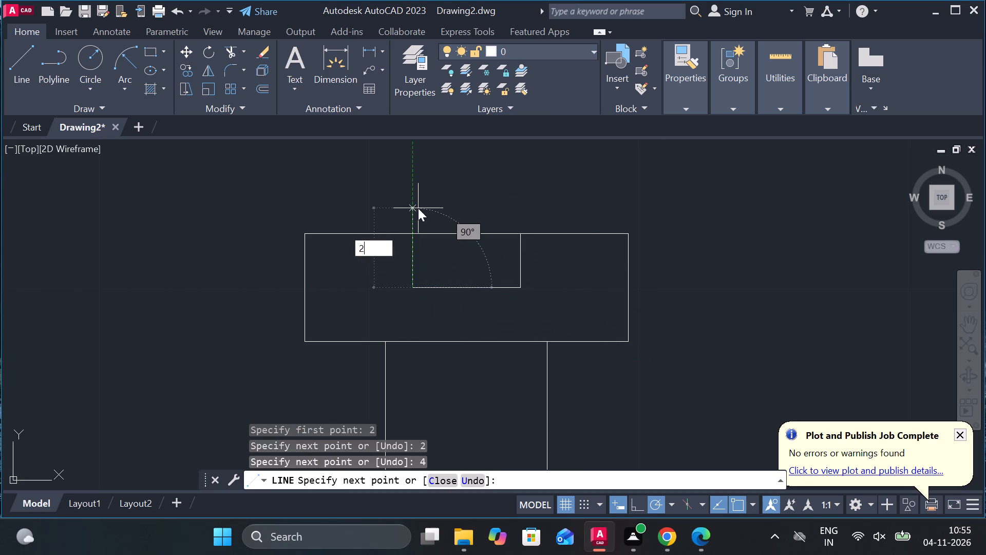
key("Return")
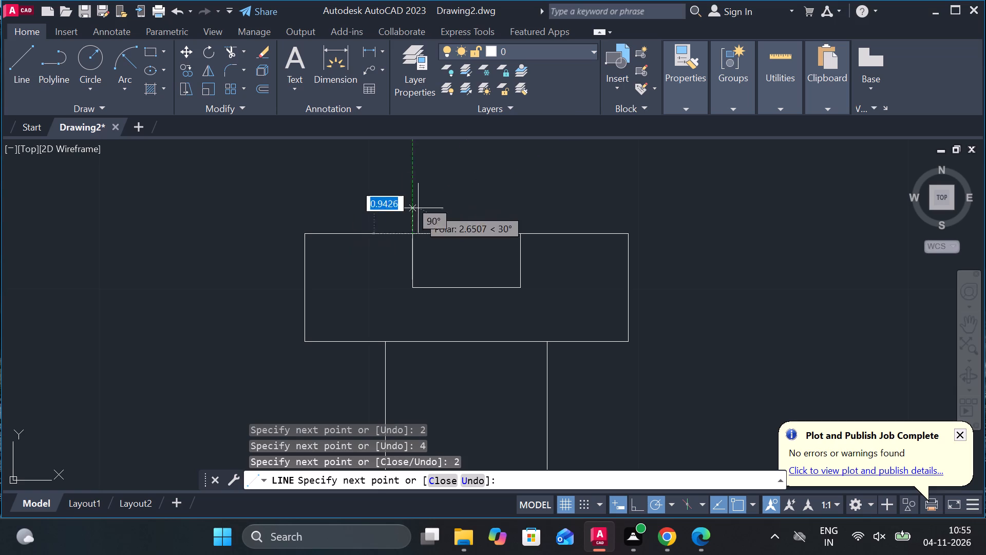
key("Escape")
Trim the piece of the head's top edge between the two slot sides to open the slot.
type("TR")
key("space")
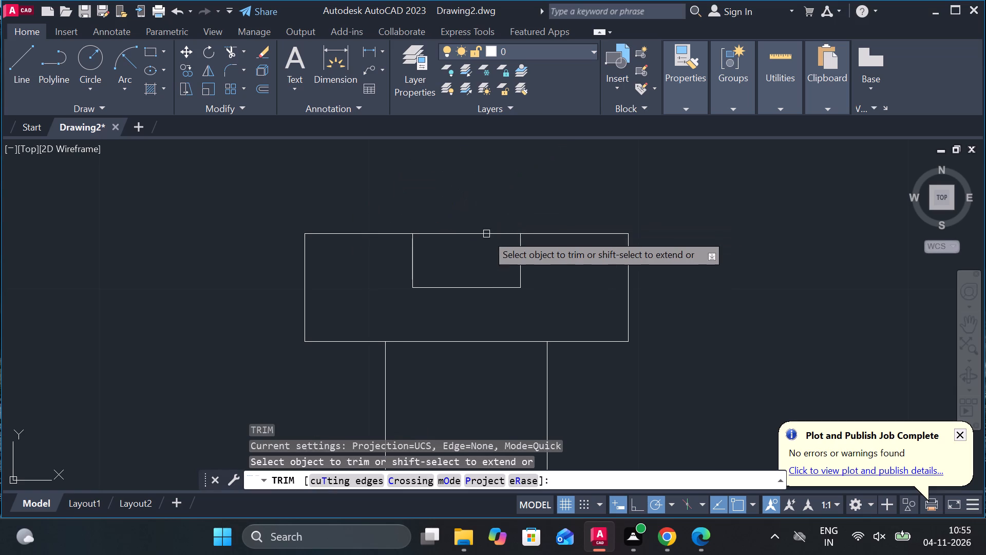
left_click(481, 237)
scroll(481, 237, "down", 2)
scroll(575, 291, "down", 1)
middle_click_drag(575, 293, 513, 268)
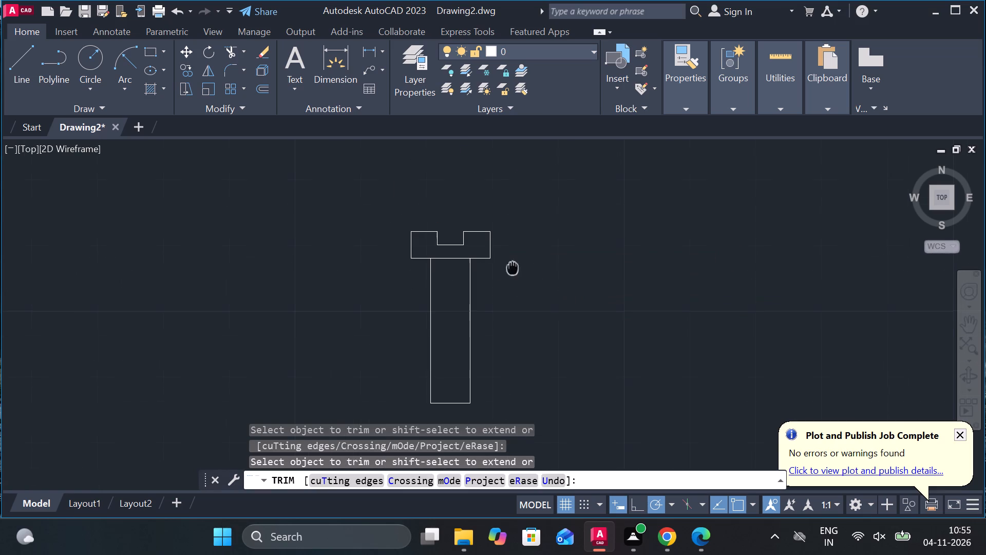
key("Escape")
Add a centerline between the two long vertical edges of the shank.
middle_click_drag(518, 305, 520, 254)
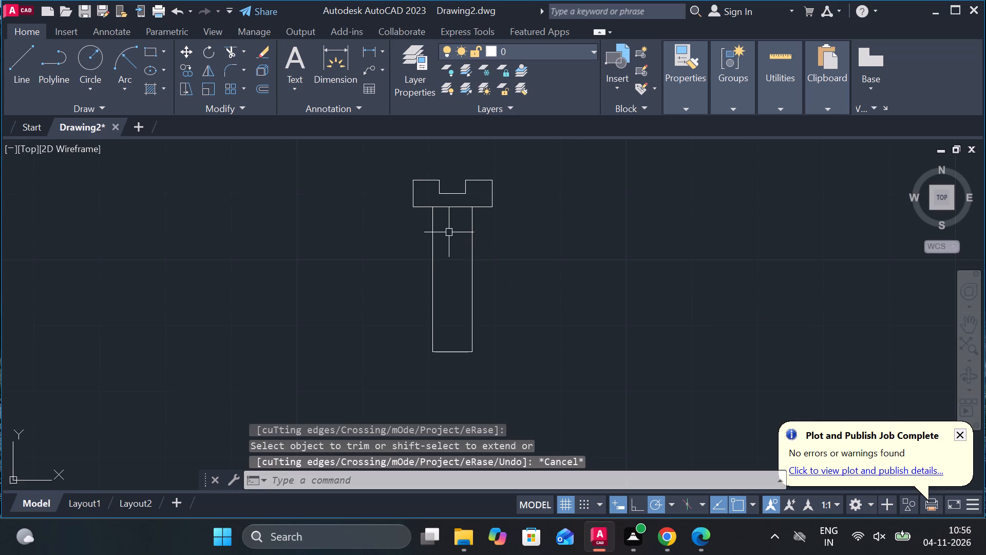
type("CM")
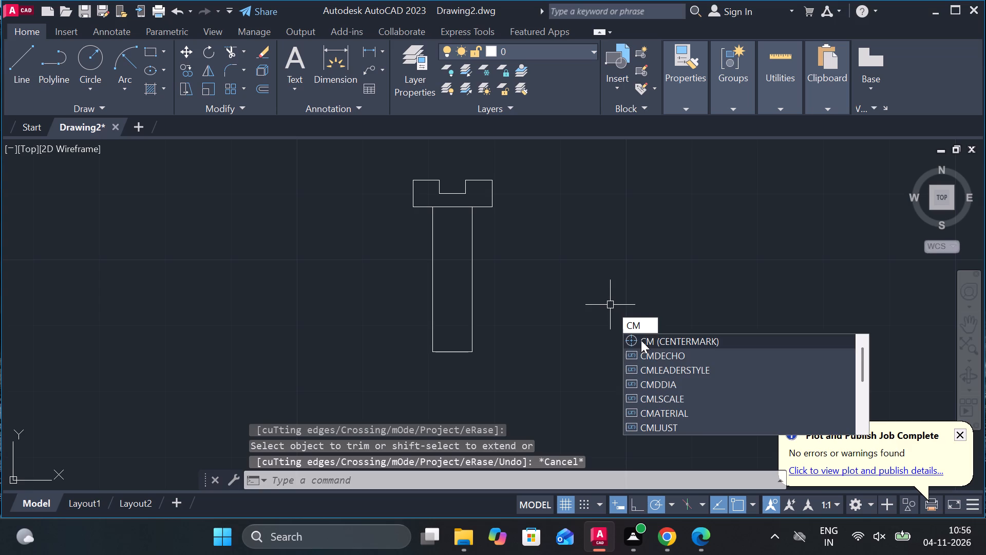
key("BackSpace")
key("e")
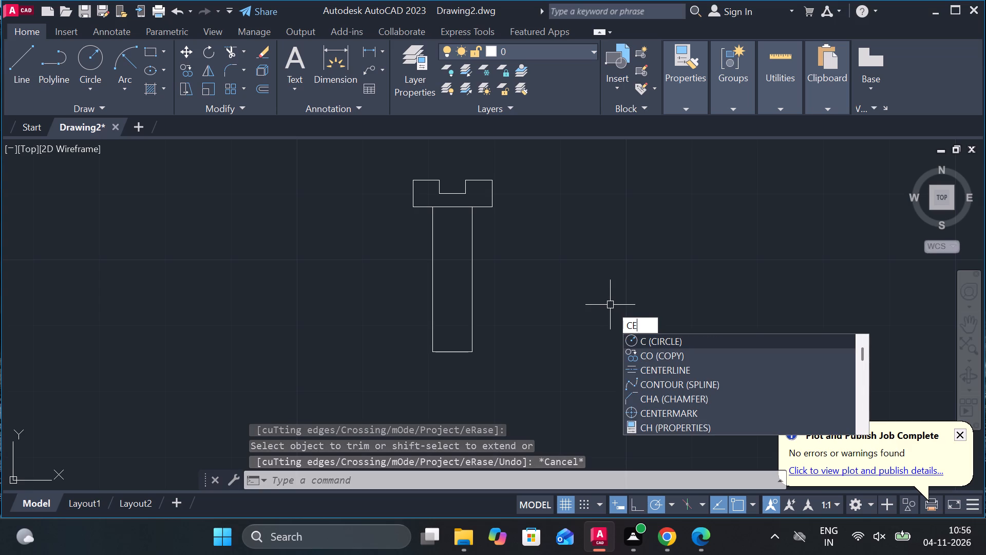
left_click(669, 344)
left_click(428, 292)
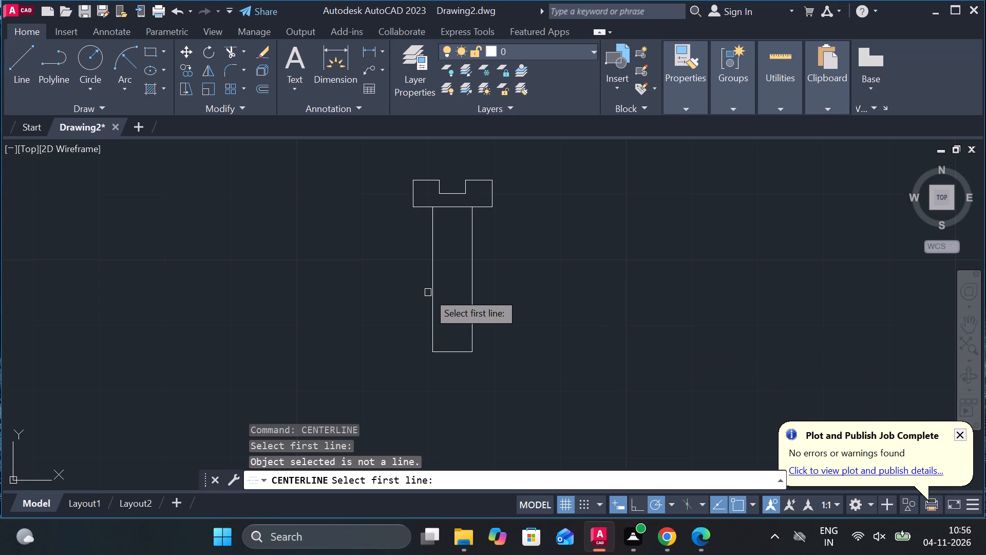
left_click(435, 286)
left_click(477, 267)
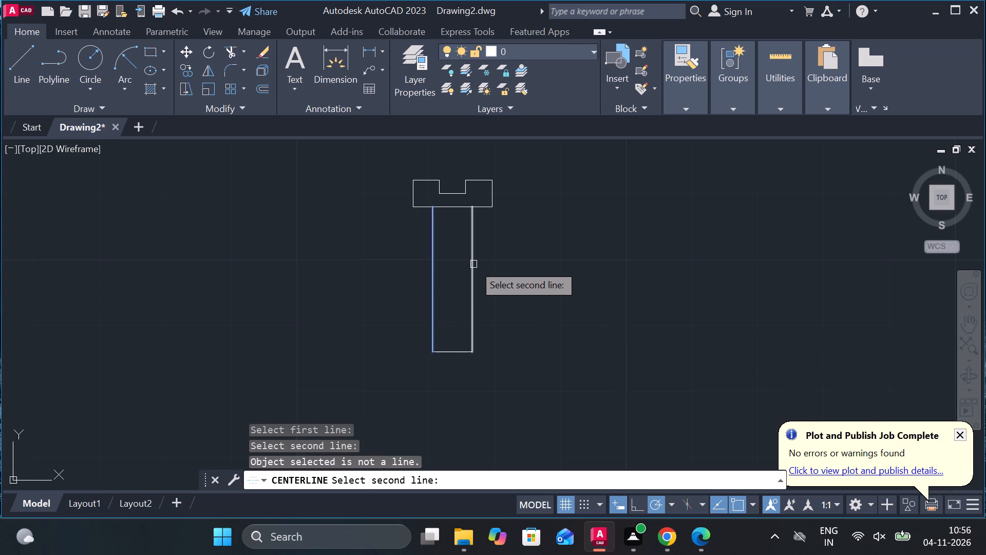
left_click(473, 264)
key("Escape")
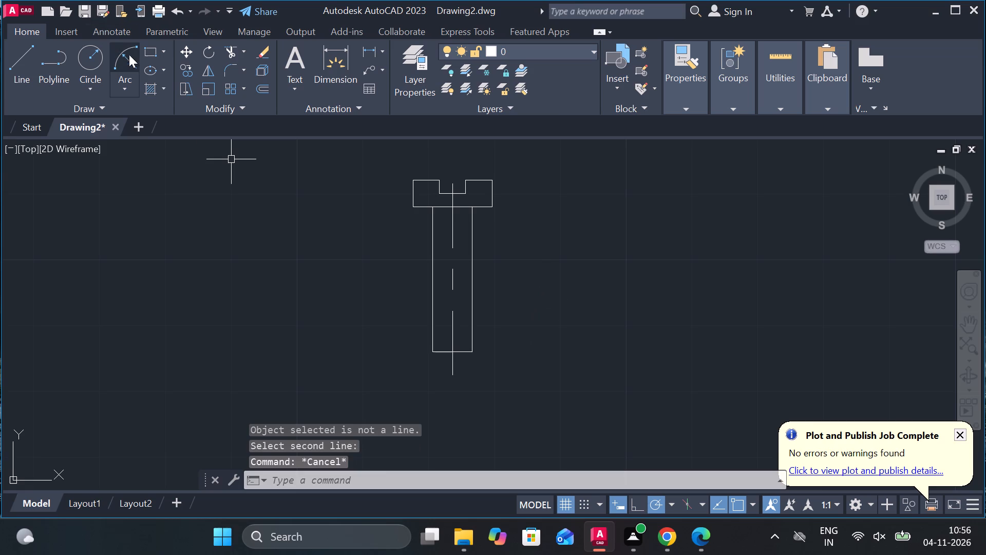
Draw a start-end-radius arc of radius 6 bulging below the shank, between its two bottom corners.
left_click(134, 56)
left_click(434, 353)
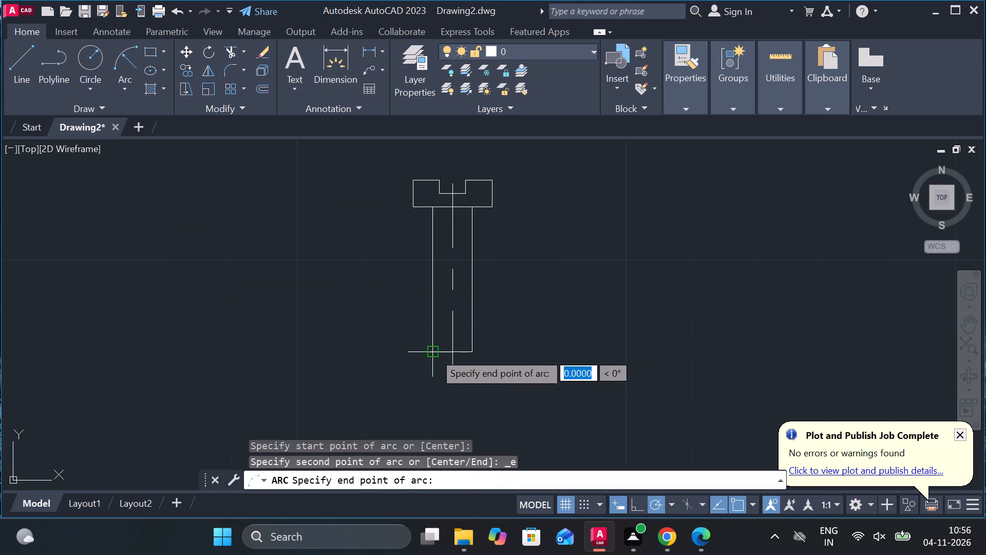
left_click(475, 351)
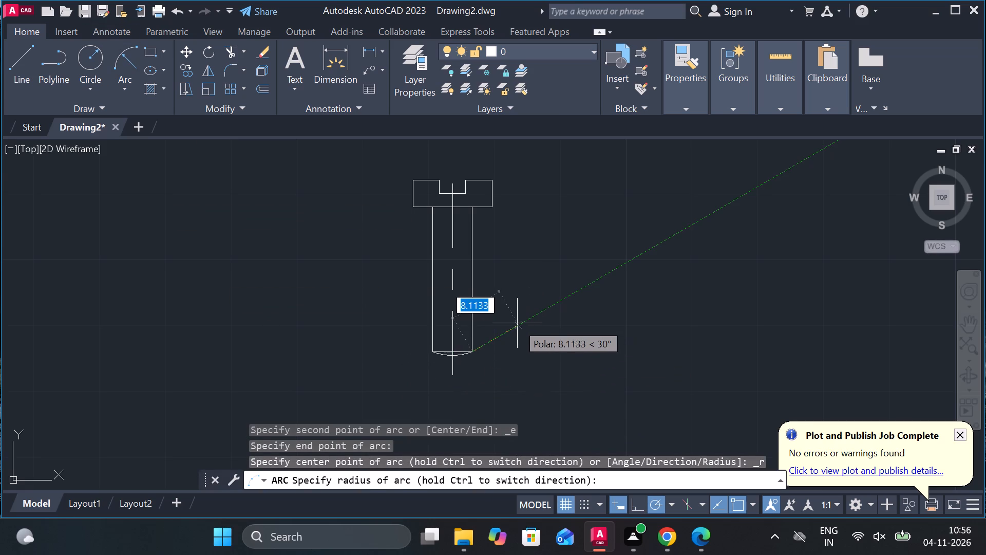
key("6")
key("Return")
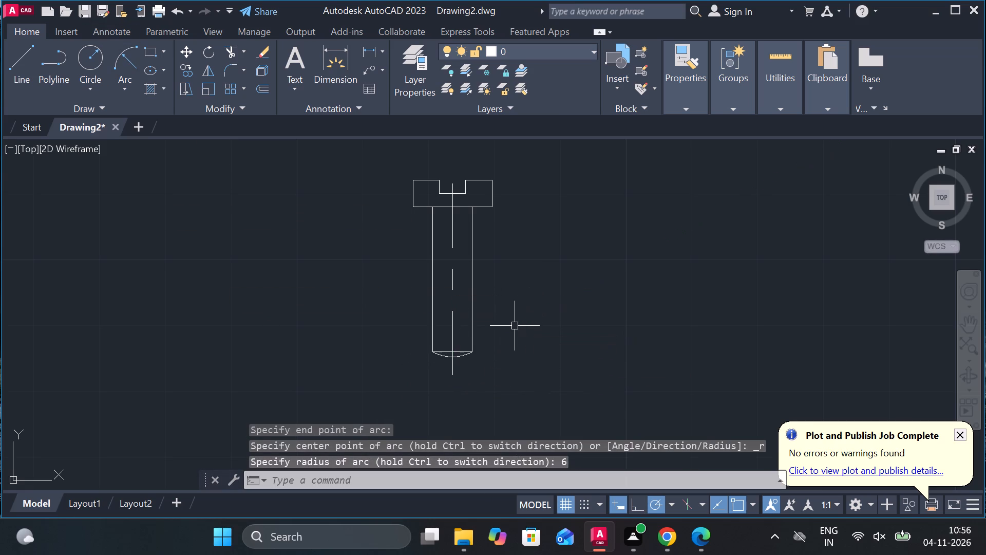
Offset both vertical shank edges 0.5 inward to create the inner thread lines.
middle_click_drag(502, 267, 500, 330)
scroll(438, 300, "up", 2)
key("Escape")
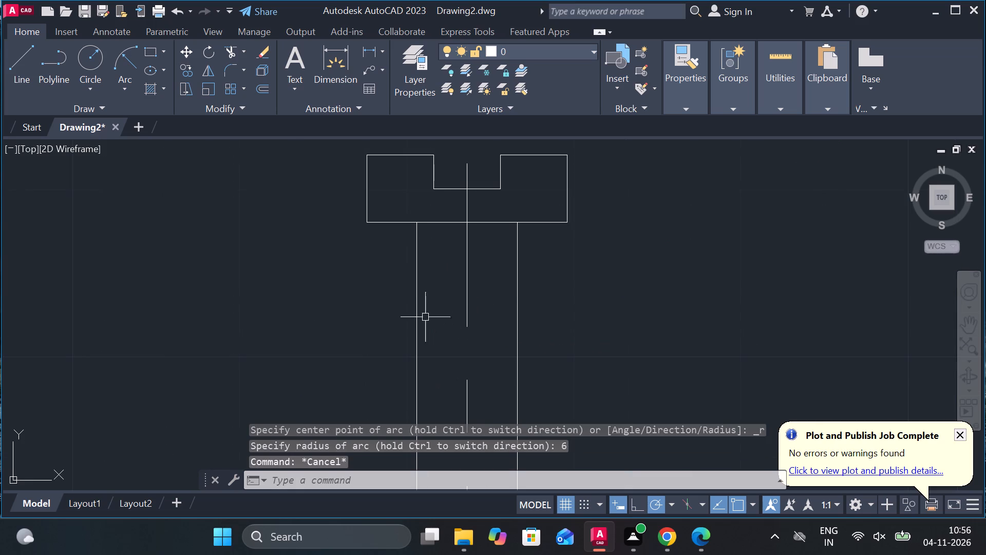
left_click(415, 305)
key("o")
key("Return")
key("Return")
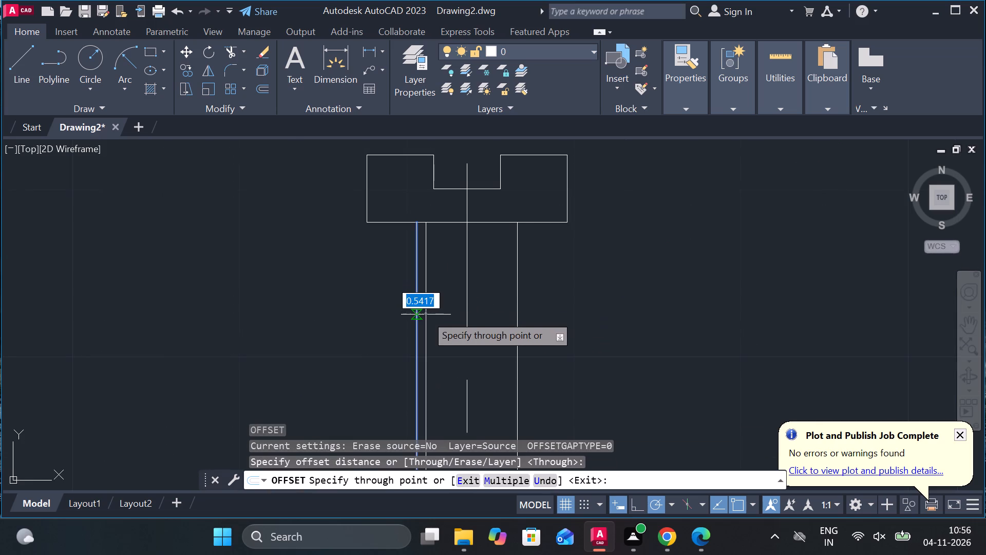
type(".5")
key("space")
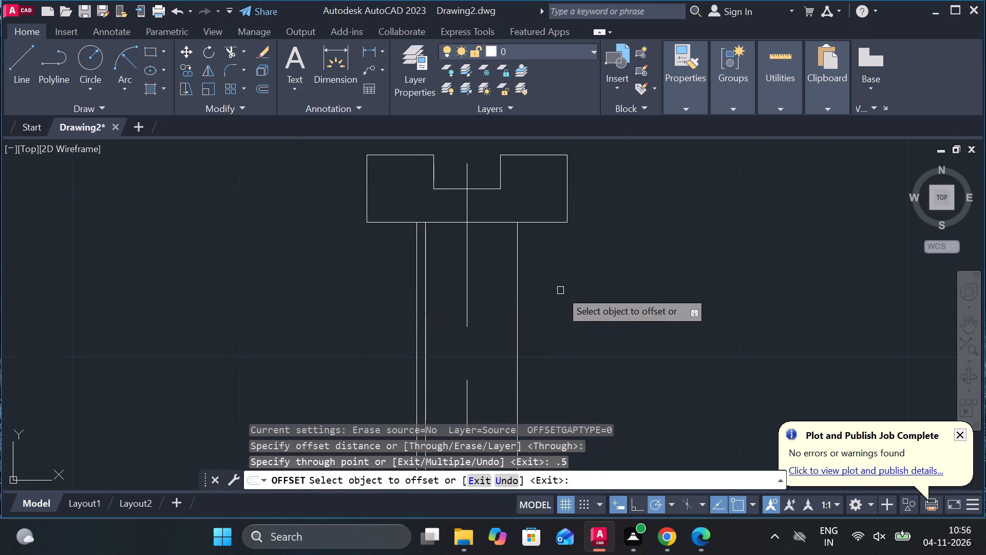
left_click(521, 272)
left_click(515, 273)
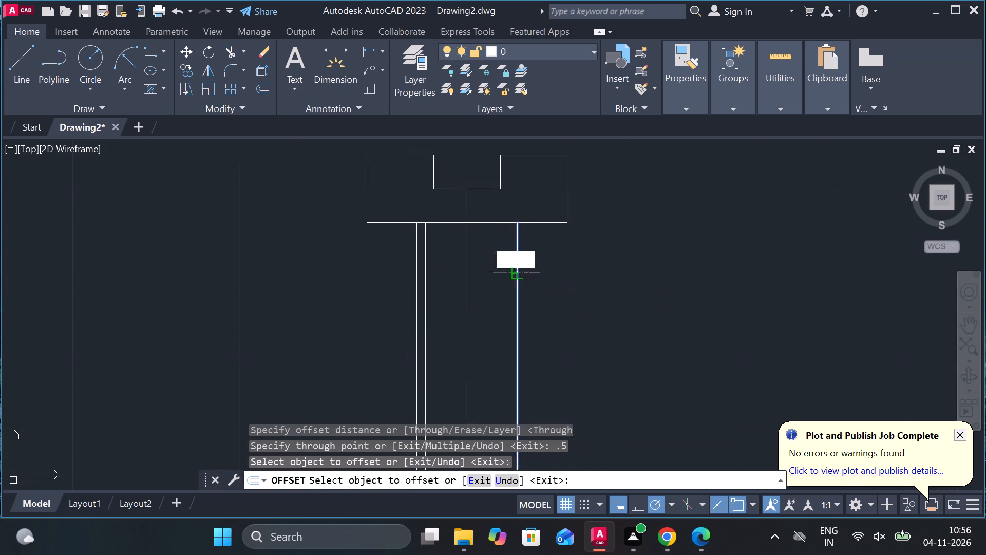
type(".5")
key("Return")
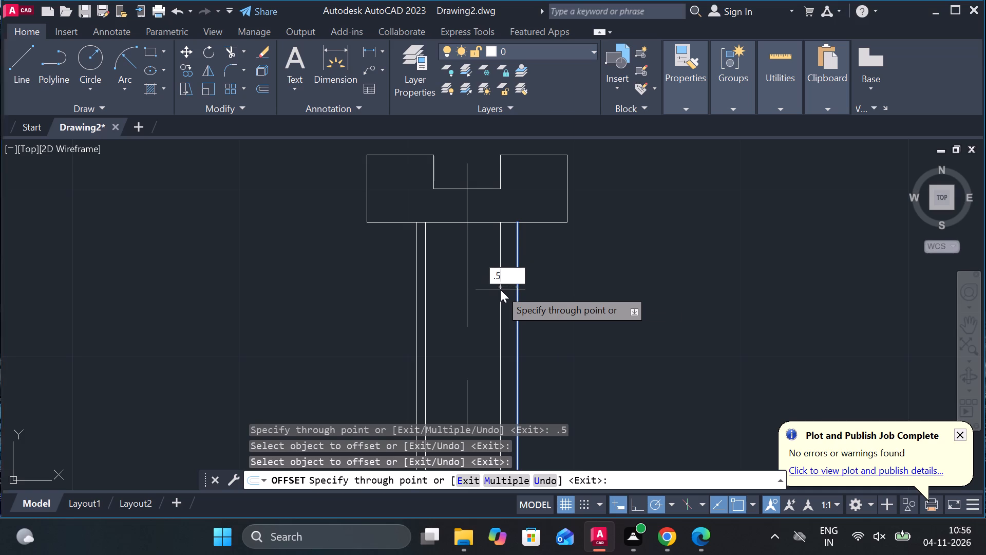
key("backslash")
key("BackSpace")
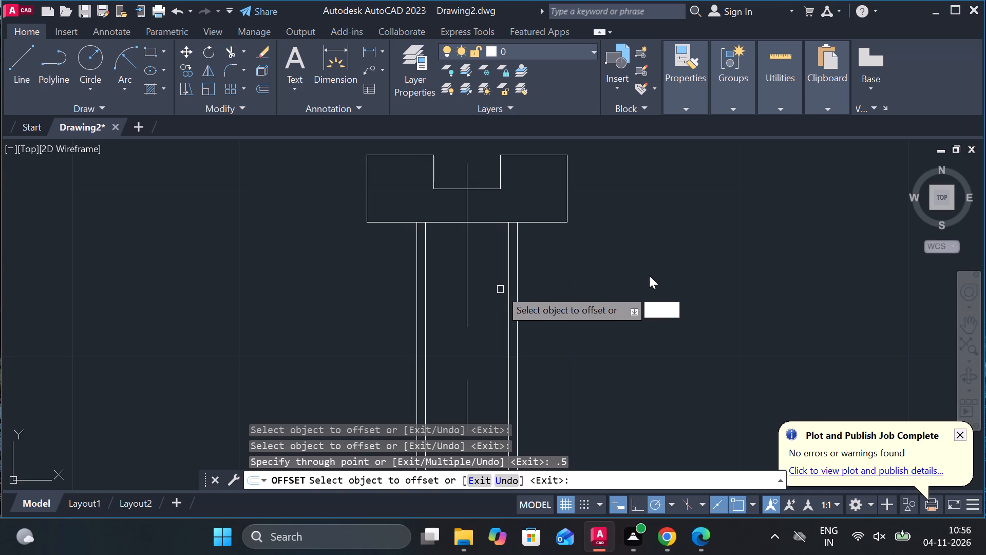
key("Escape")
Set the transparency of the two inner offset lines in the shank to 50.
middle_click_drag(515, 230, 515, 258)
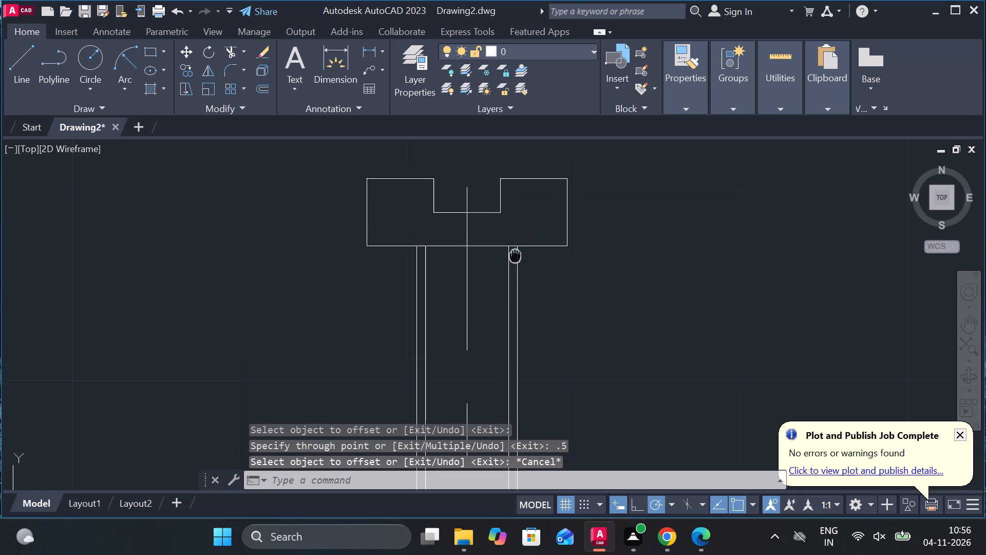
middle_click_drag(515, 258, 510, 269)
scroll(567, 311, "down", 1)
middle_click_drag(567, 319, 536, 257)
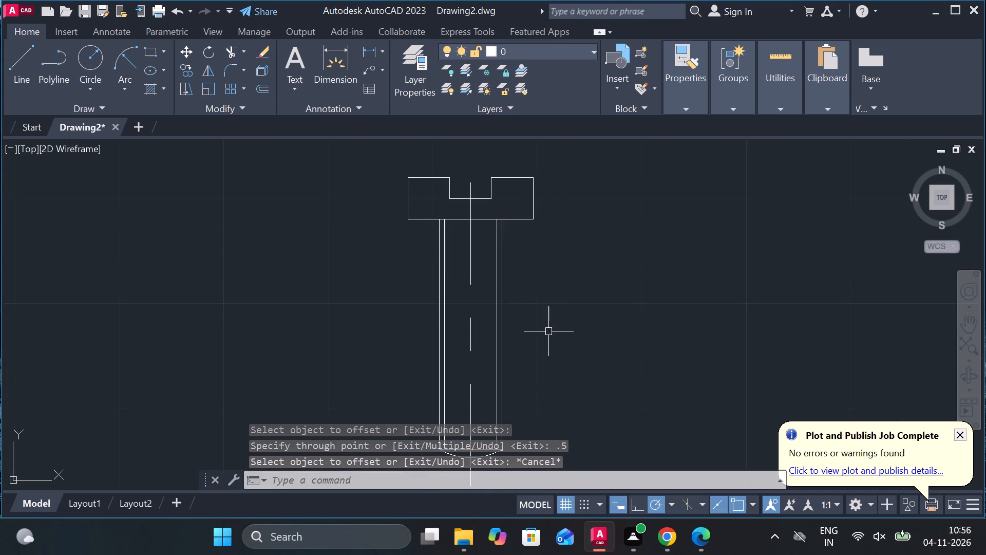
left_click(447, 271)
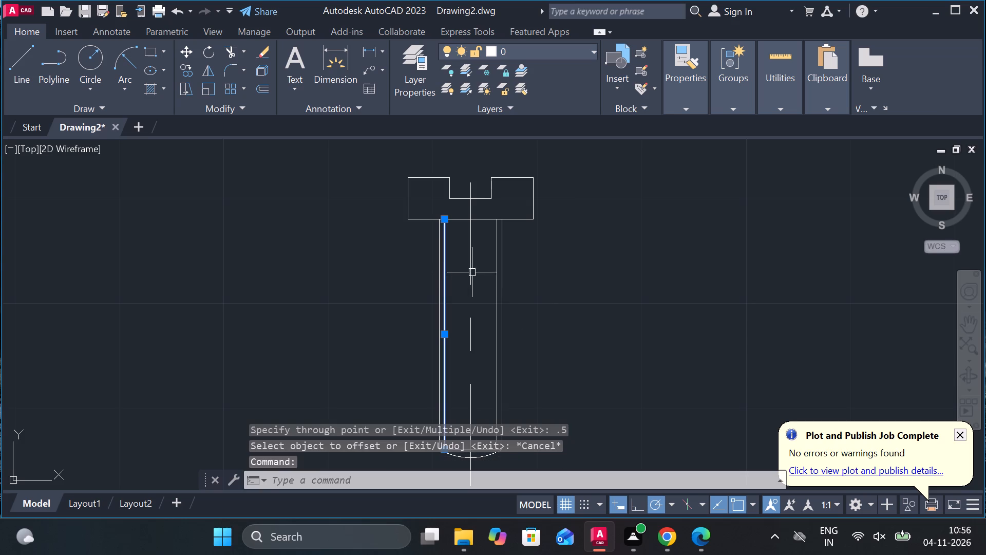
left_click(495, 281)
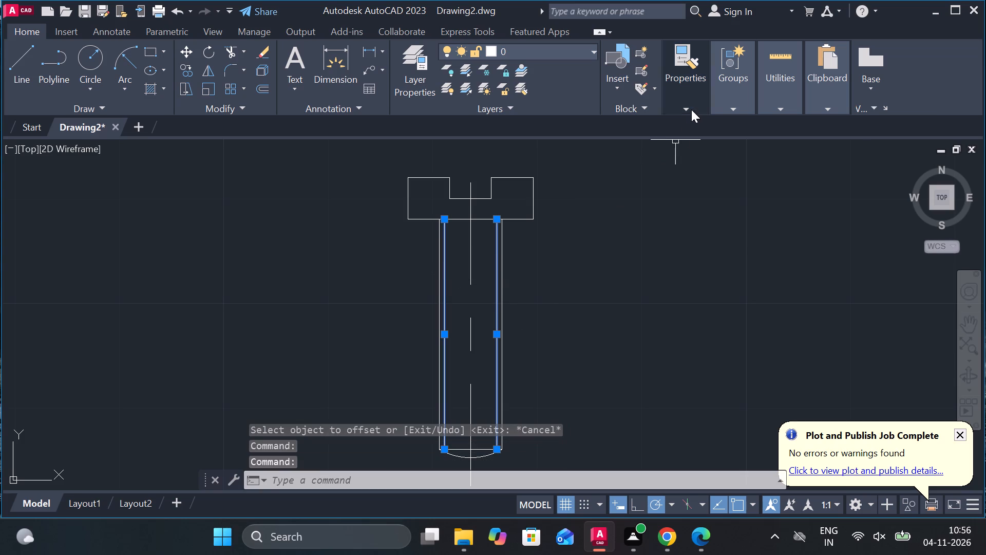
left_click(691, 109)
left_click(795, 159)
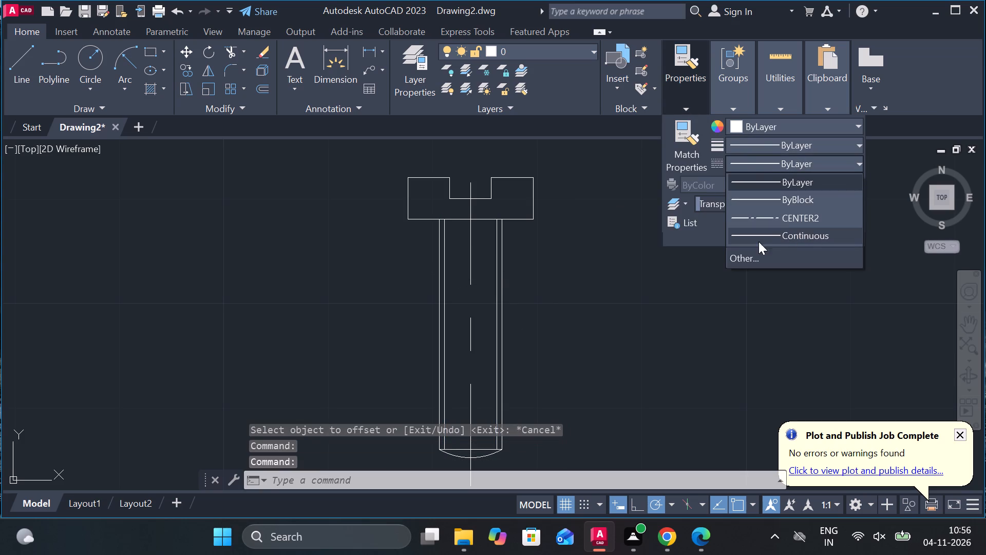
left_click(830, 119)
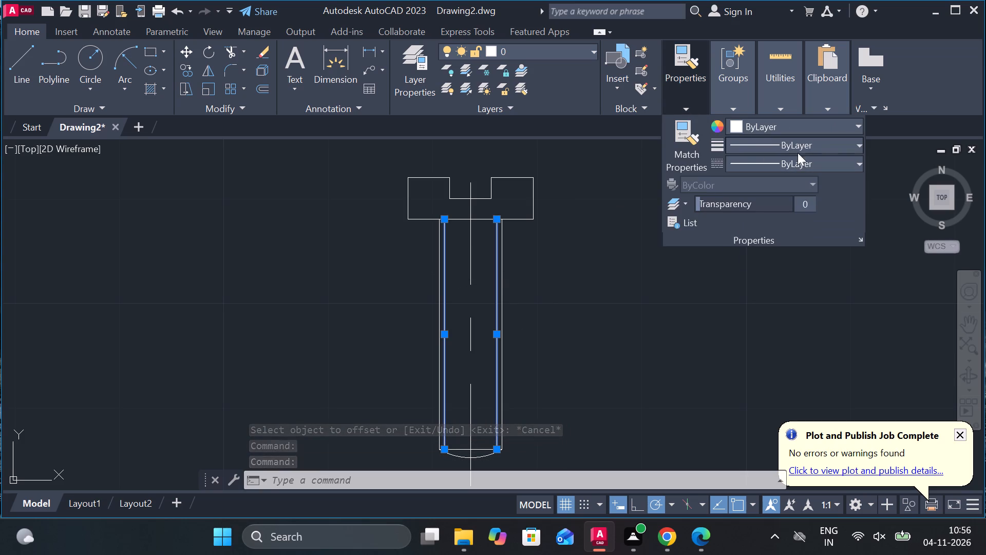
left_click(802, 206)
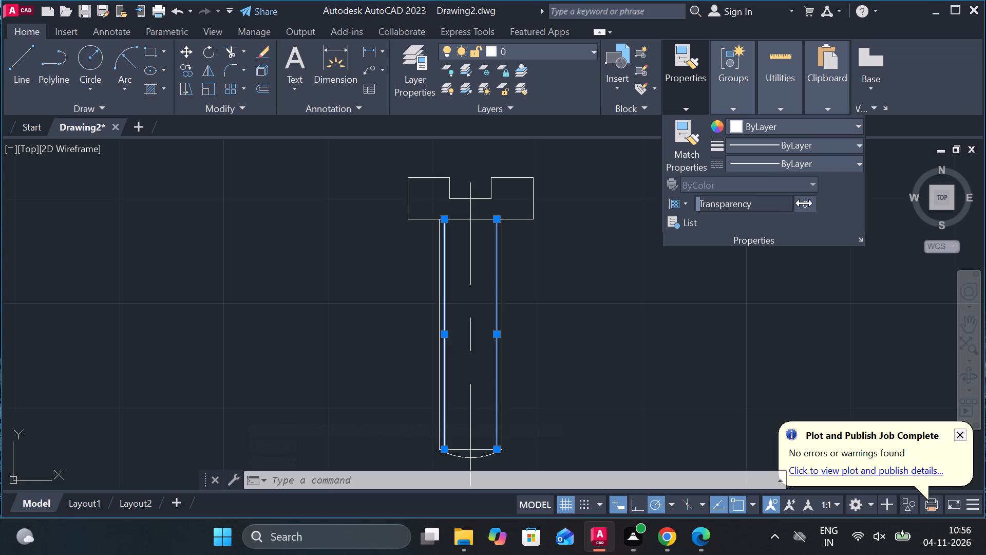
left_click(804, 203)
type("50")
key("Return")
left_click(779, 283)
key("Escape")
key("Escape")
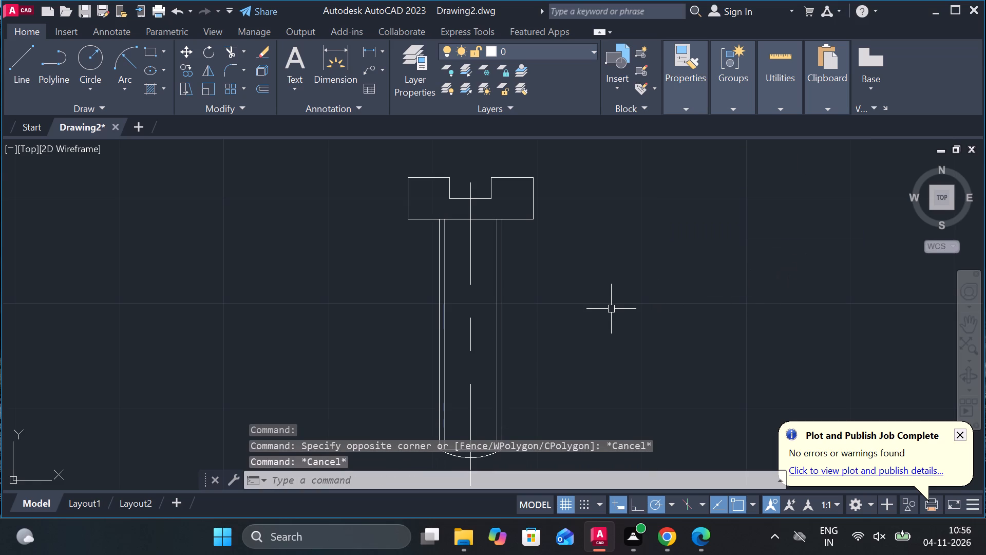
Add a linear dimension for the overall width of the screw head, placed above the head.
middle_click_drag(611, 309, 575, 275)
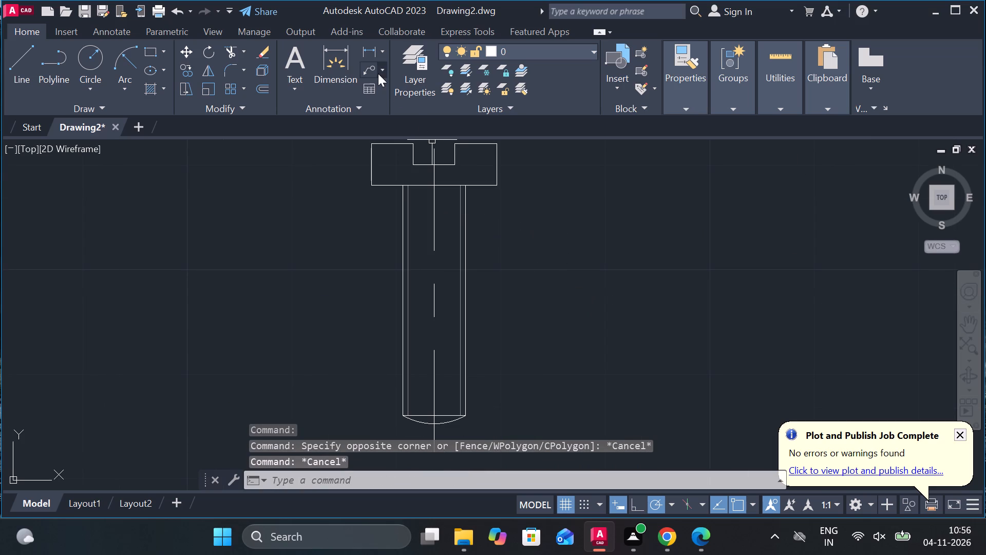
left_click(376, 58)
middle_click_drag(378, 207, 373, 308)
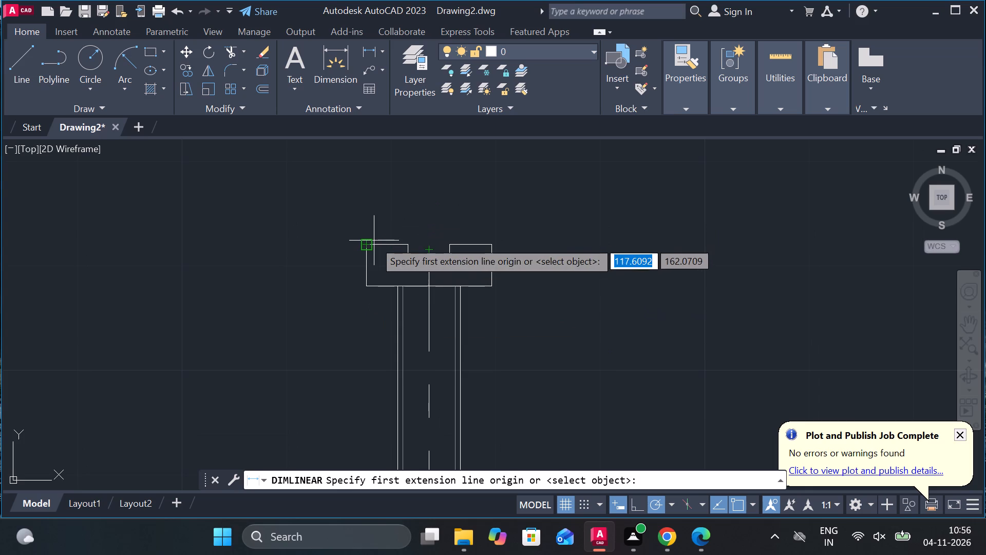
left_click(362, 244)
left_click(494, 239)
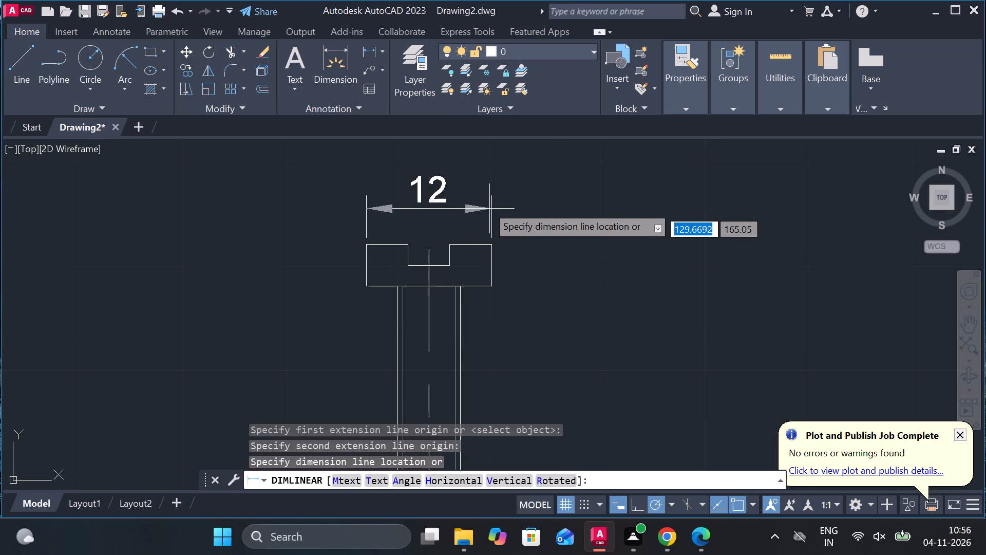
left_click(481, 198)
Modify the ISO-25 dimension style to text height 3 and ISO standard text alignment, and set it current.
scroll(551, 212, "down", 5)
middle_click_drag(578, 230, 481, 272)
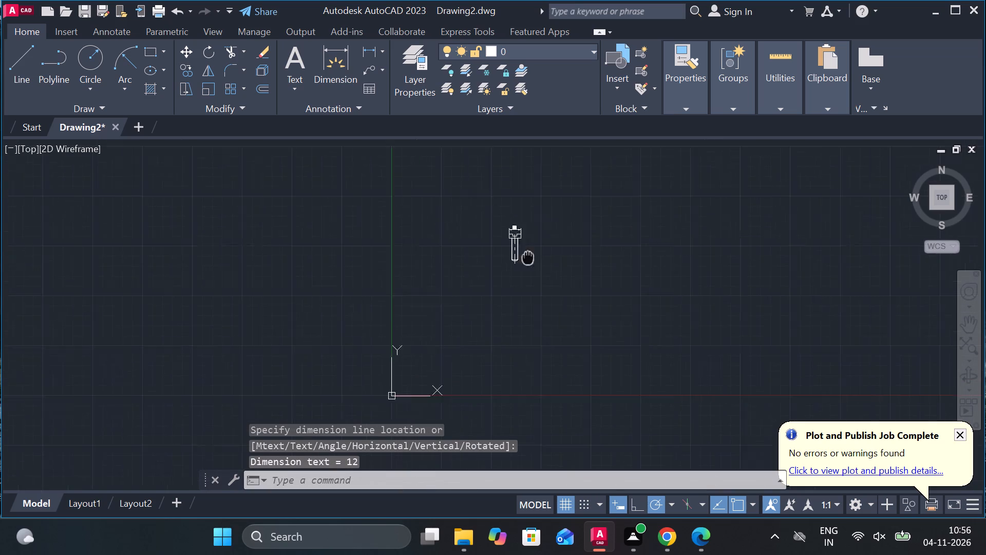
middle_click_drag(481, 272, 458, 280)
scroll(461, 266, "up", 1)
key("Escape")
type("D")
key("space")
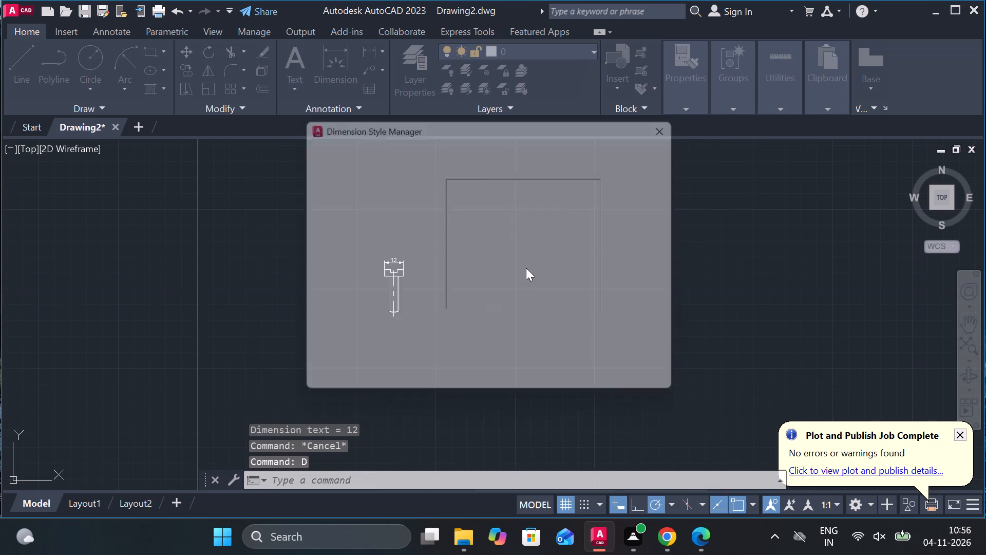
left_click(647, 229)
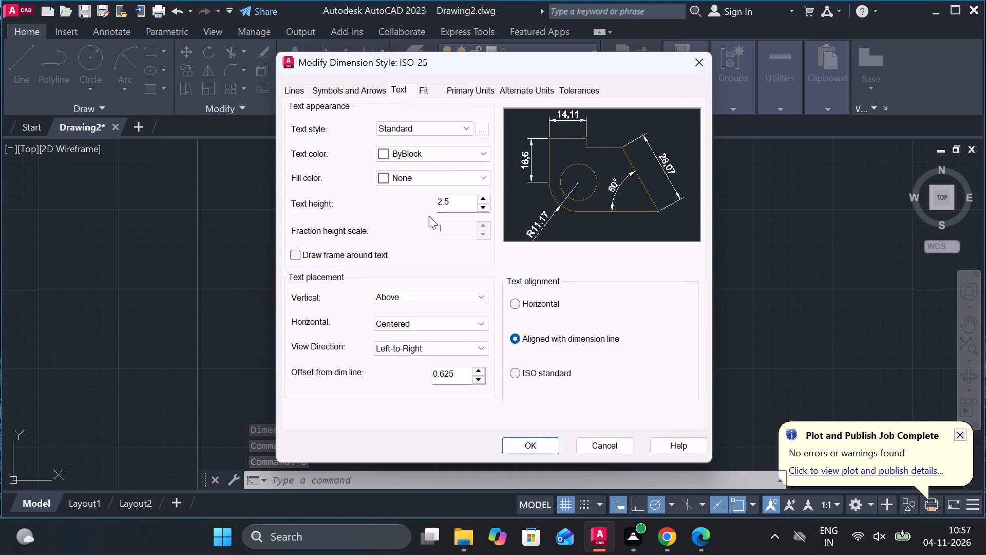
left_click_drag(458, 206, 414, 207)
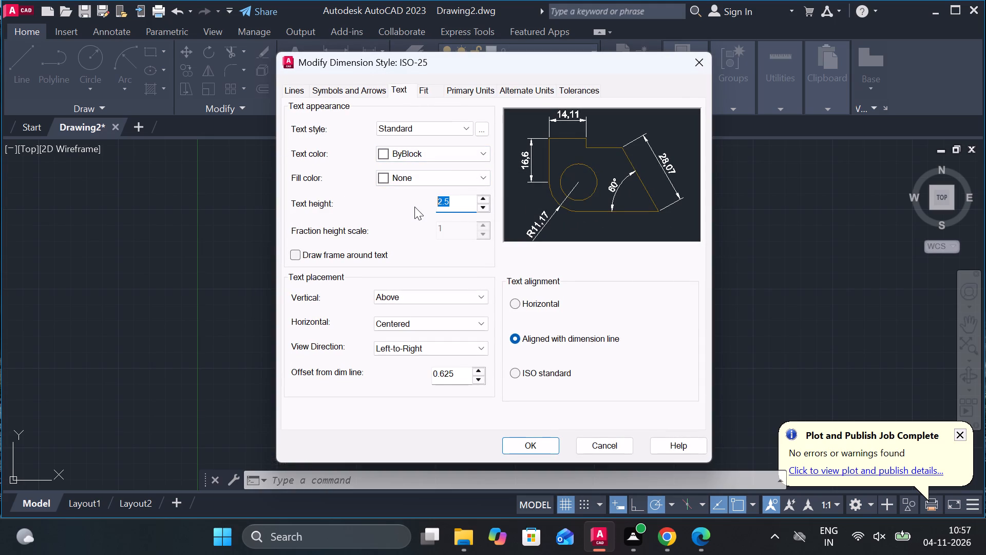
key("3")
left_click(511, 371)
left_click(525, 443)
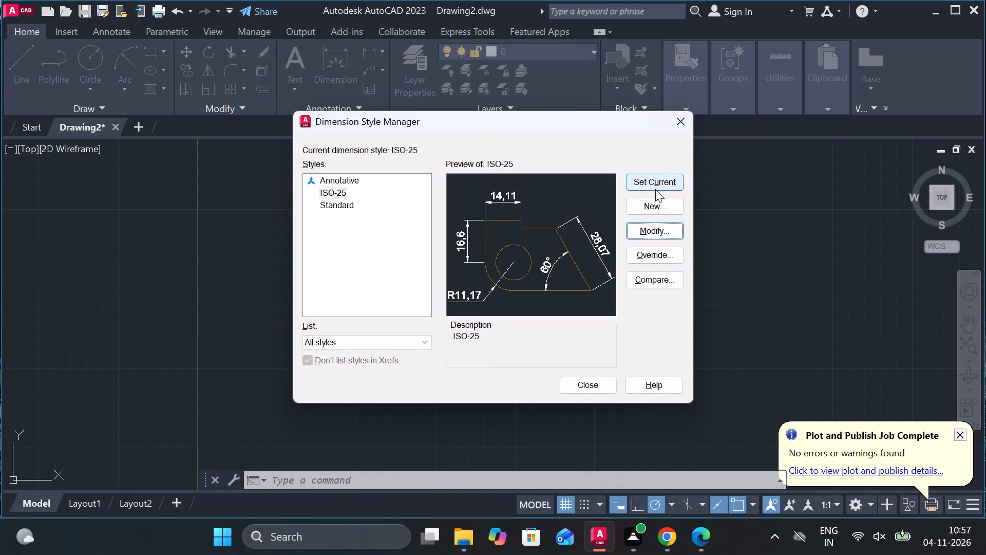
left_click(655, 189)
left_click(592, 386)
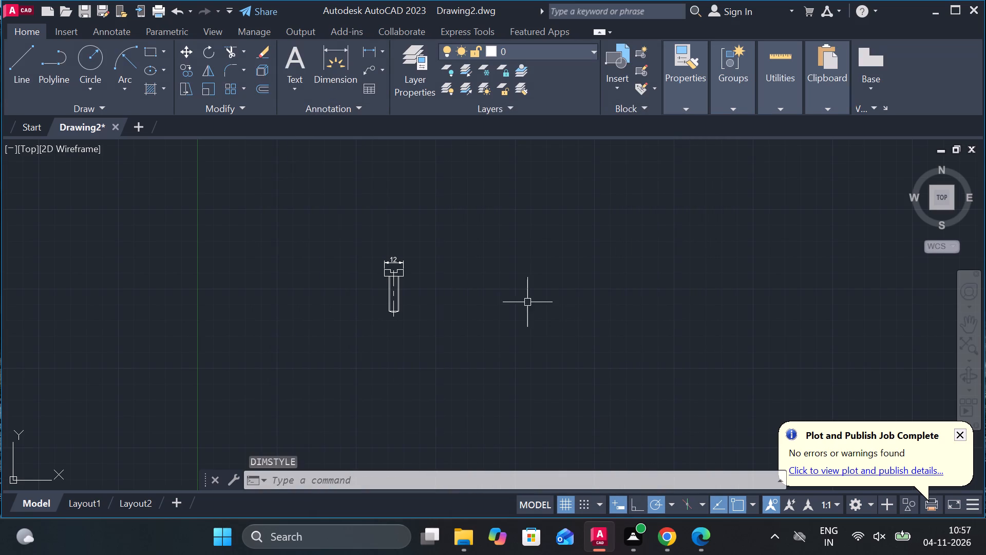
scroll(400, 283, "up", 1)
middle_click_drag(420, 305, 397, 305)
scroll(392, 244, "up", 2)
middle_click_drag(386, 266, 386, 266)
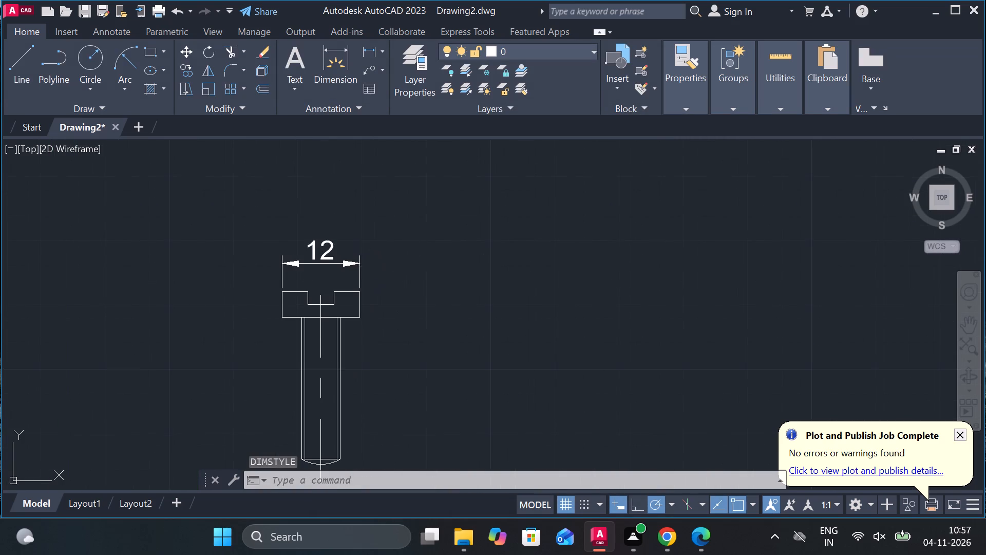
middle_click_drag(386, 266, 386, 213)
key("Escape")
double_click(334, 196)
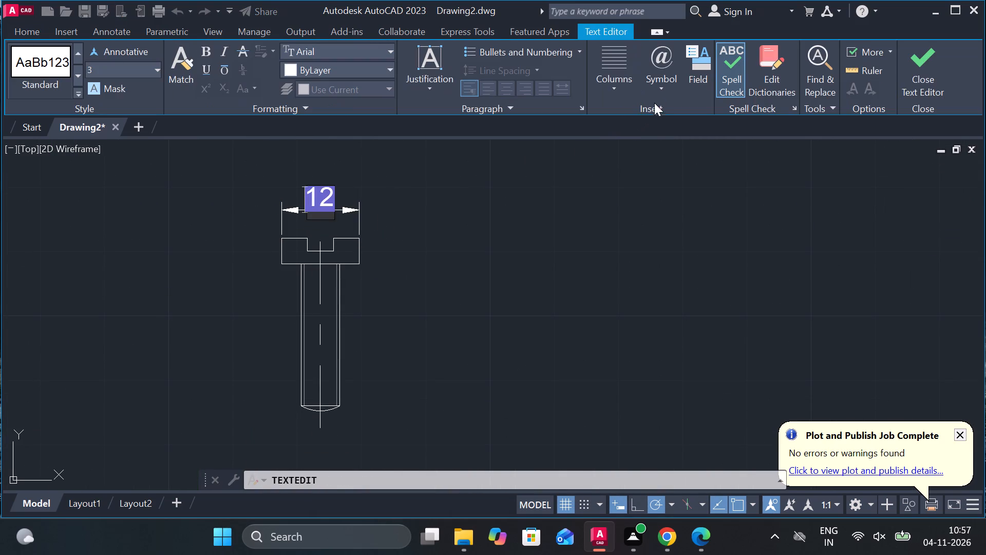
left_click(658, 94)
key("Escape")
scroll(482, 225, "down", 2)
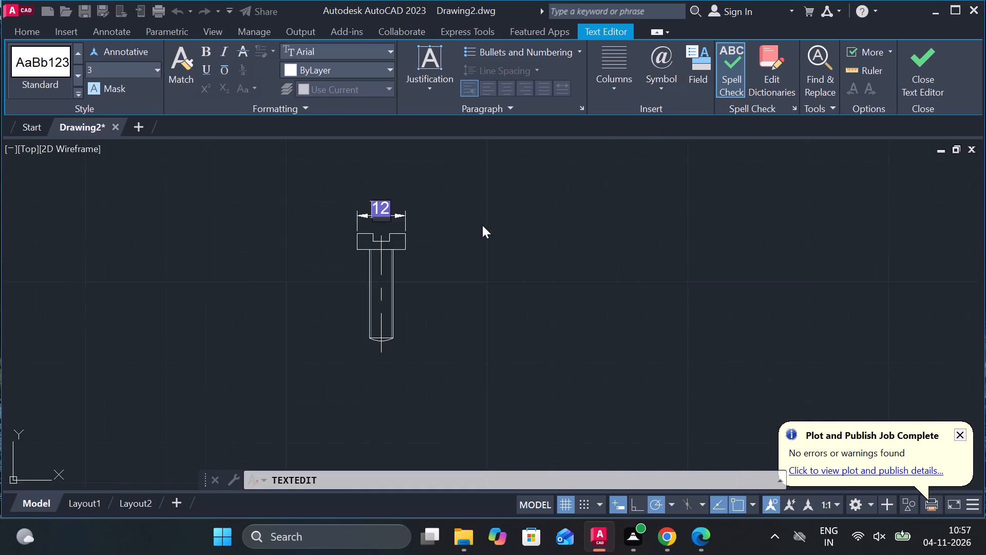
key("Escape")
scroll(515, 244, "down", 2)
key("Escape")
Copy the whole screw with its head width dimension into empty space to the left of and slightly above the original.
left_click(451, 217)
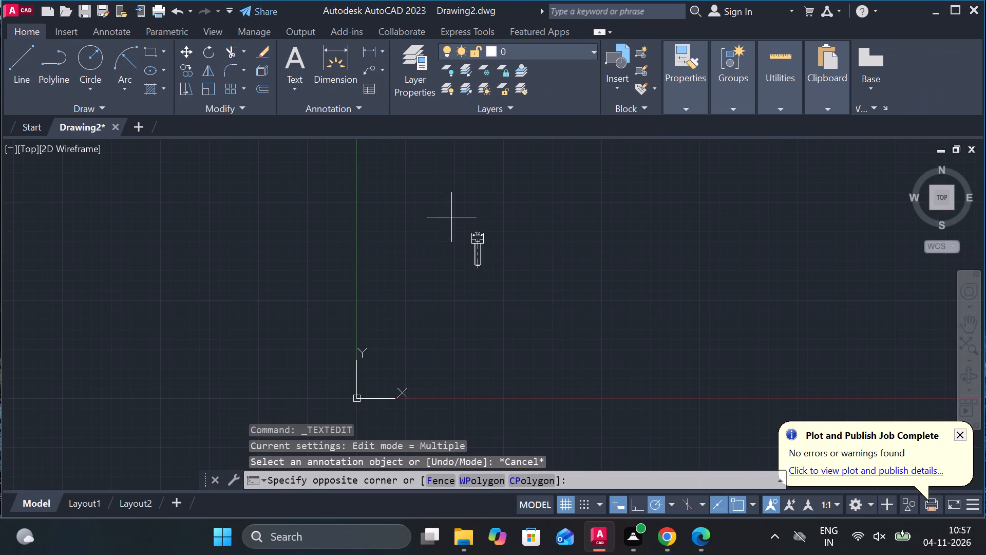
left_click(510, 289)
type("CO")
key("Return")
left_click(510, 289)
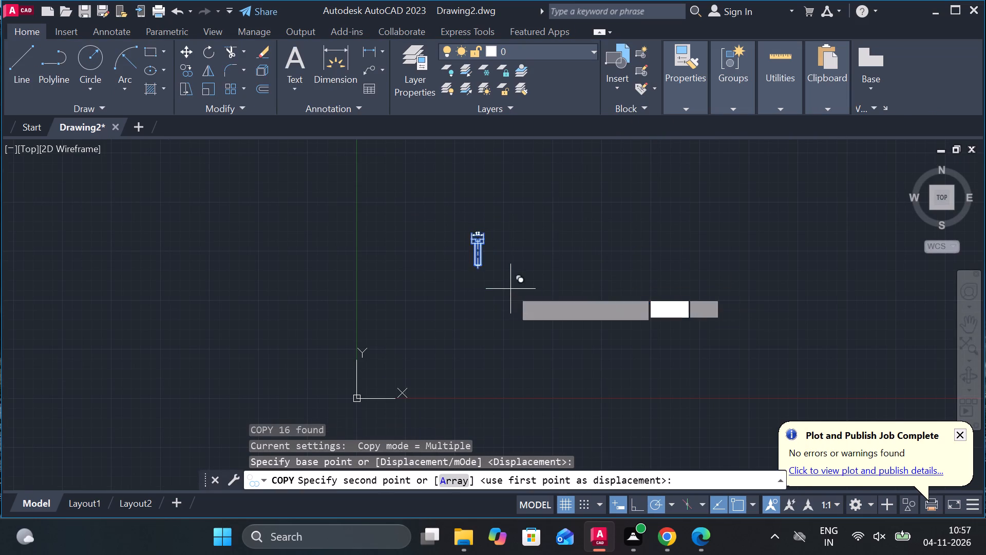
scroll(431, 272, "down", 1)
left_click(289, 223)
key("Escape")
Add a vertical linear dimension for the original screw head's height, placed to the right of the head.
scroll(516, 245, "up", 3)
scroll(380, 262, "up", 1)
left_click(375, 49)
middle_click_drag(331, 297, 343, 297)
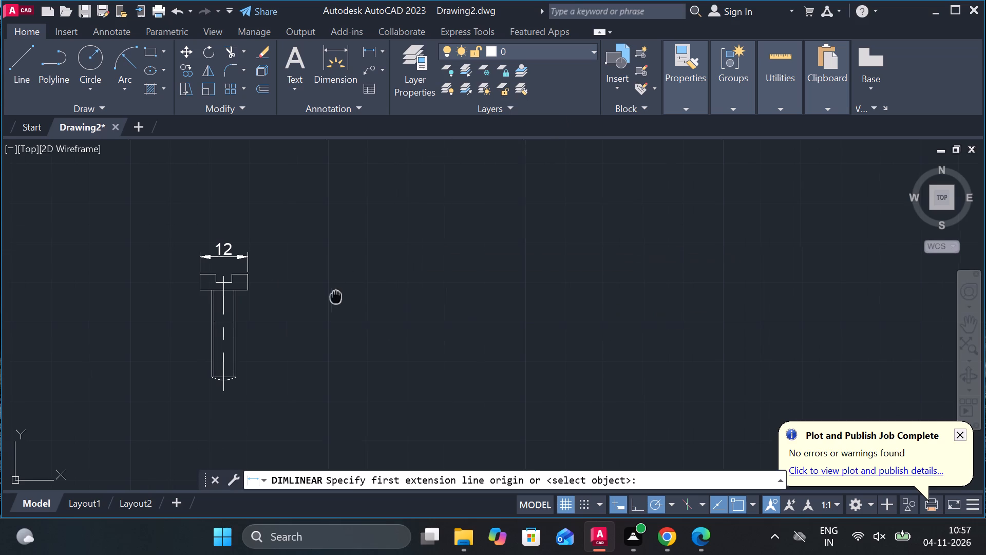
middle_click_drag(343, 297, 428, 258)
scroll(379, 245, "up", 2)
middle_click_drag(392, 241, 513, 245)
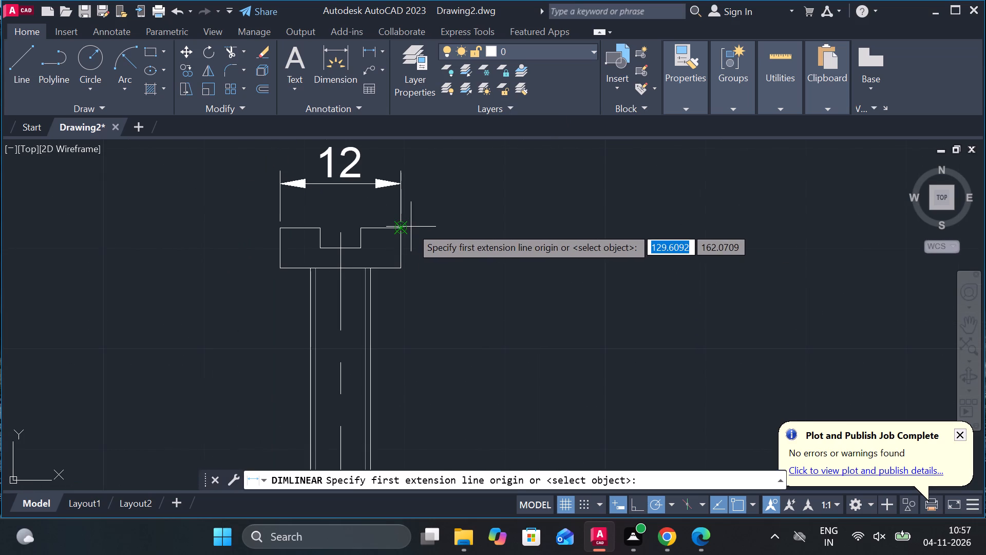
left_click(411, 227)
left_click(399, 266)
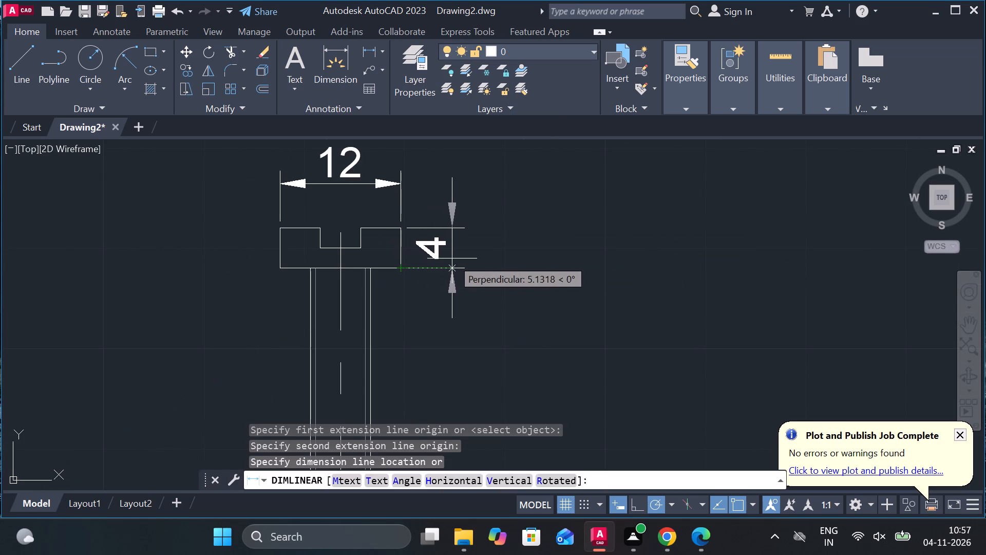
left_click(452, 258)
Add a vertical linear dimension for the shank length from the head's underside to the shank's bottom corner, aligned with the head height dimension.
key("space")
left_click(404, 279)
middle_click_drag(406, 320, 413, 240)
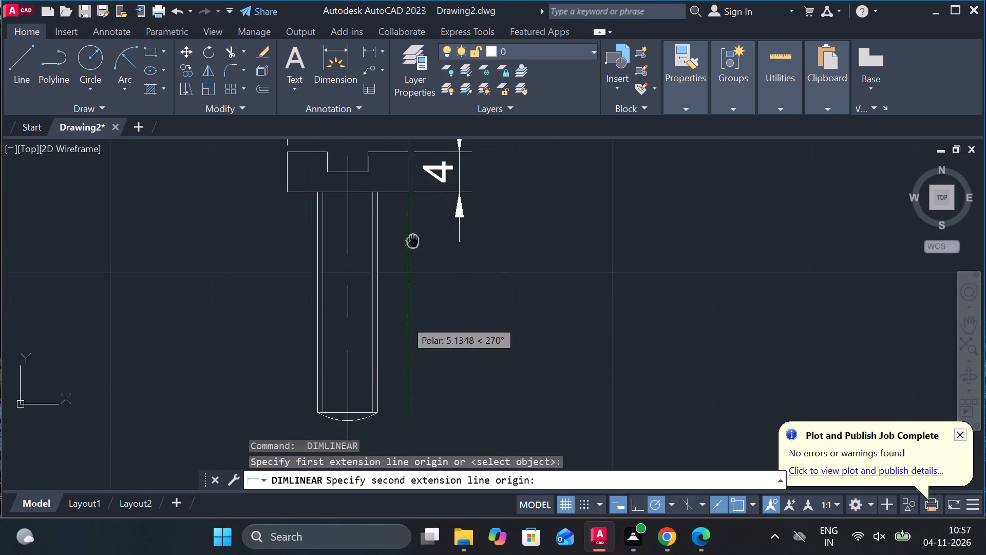
middle_click_drag(411, 380, 427, 312)
left_click(380, 341)
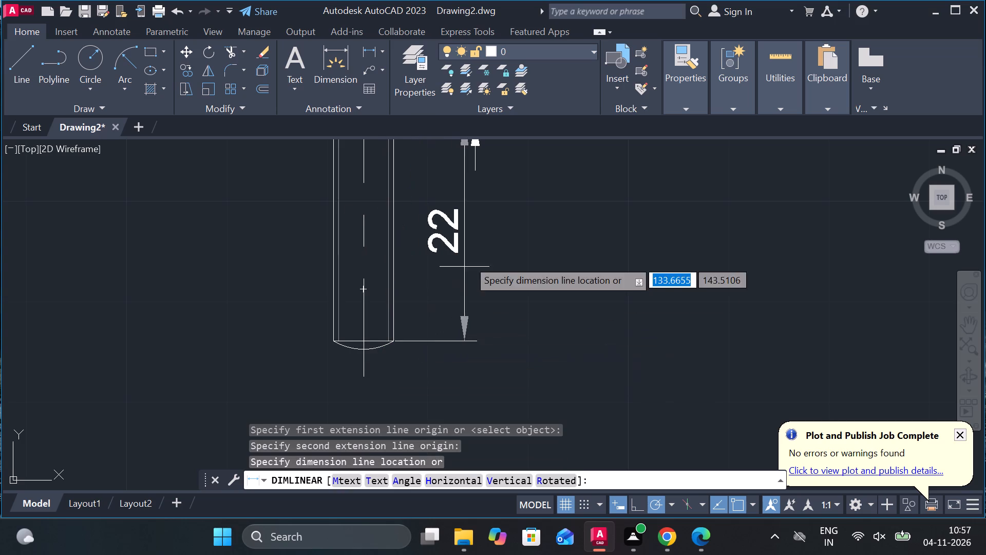
middle_click_drag(480, 211, 472, 299)
left_click(467, 213)
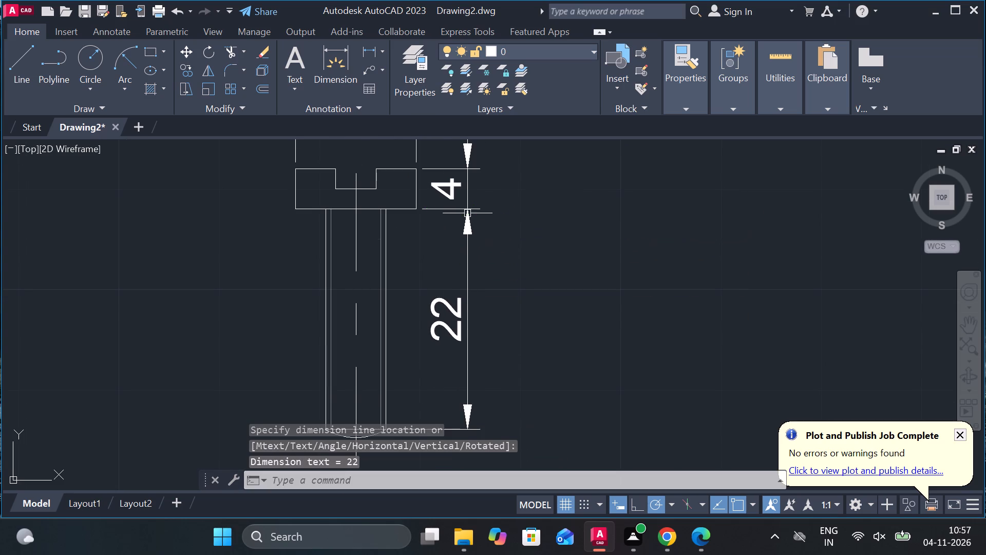
Add a linear dimension for the shank's width between its two bottom corners, placed below the rounded end.
scroll(528, 267, "down", 1)
scroll(394, 372, "up", 2)
key("space")
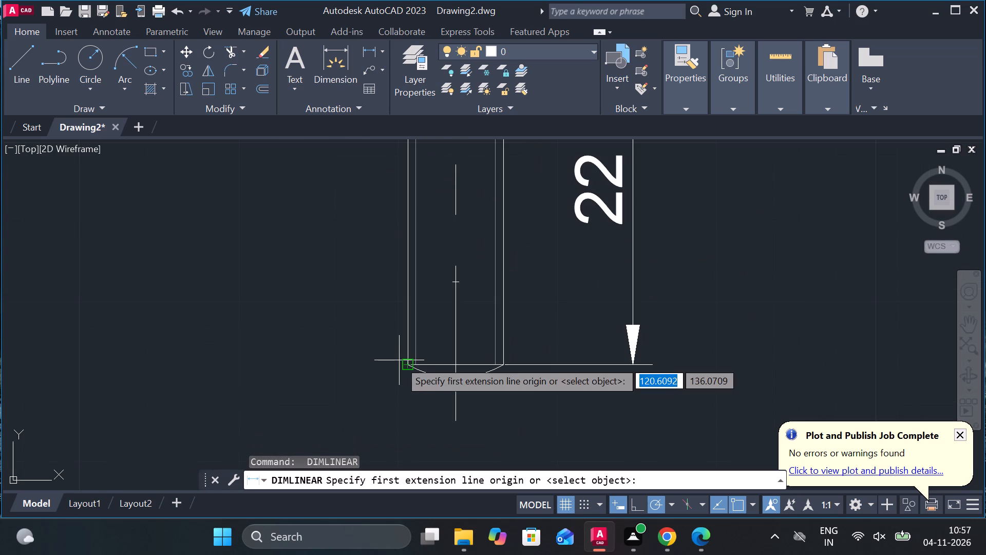
left_click(403, 362)
left_click(508, 367)
middle_click_drag(508, 367, 501, 247)
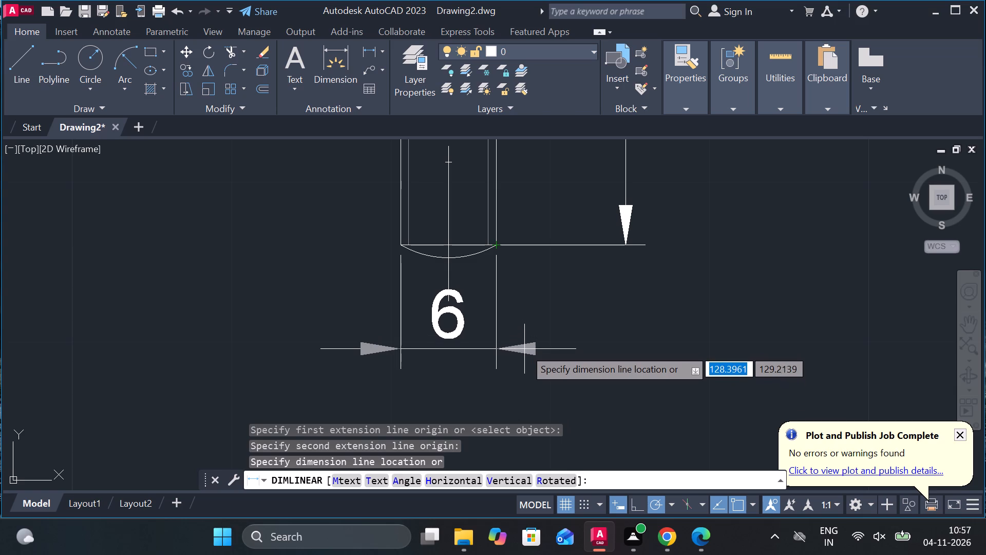
left_click(524, 348)
key("Escape")
Add the prefix M. to the shank width dimension text so it reads M.6.
double_click(460, 322)
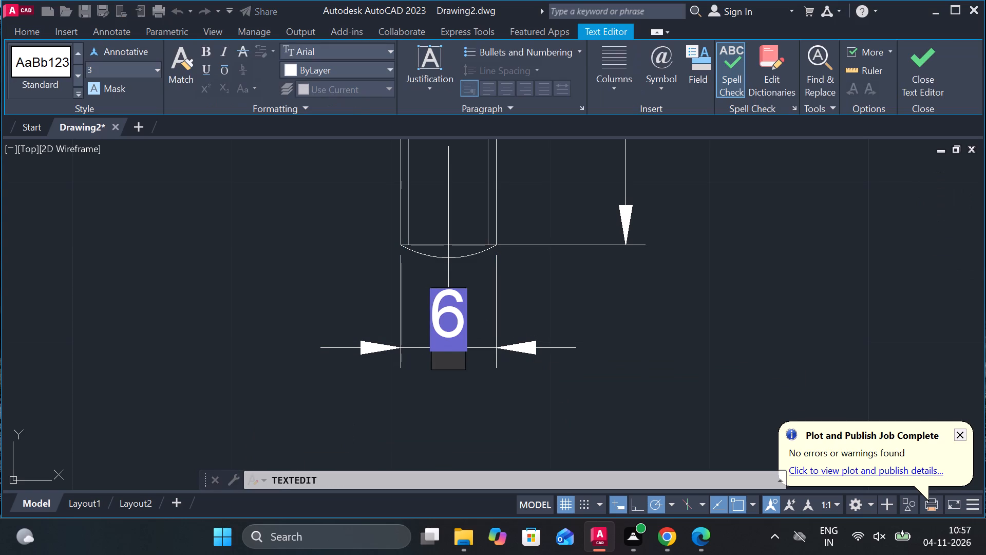
key("m")
key("period")
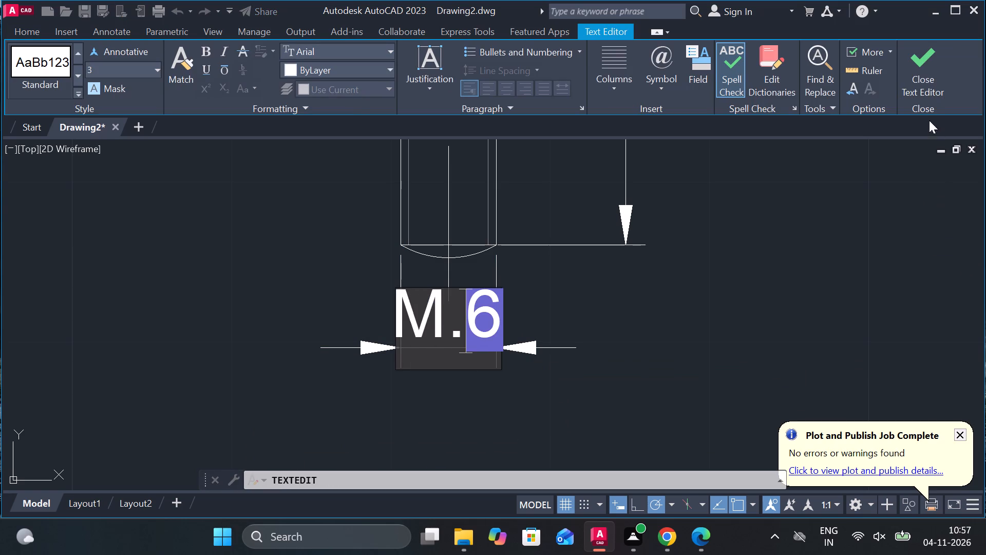
left_click(928, 90)
scroll(662, 304, "down", 1)
middle_click_drag(653, 299, 645, 347)
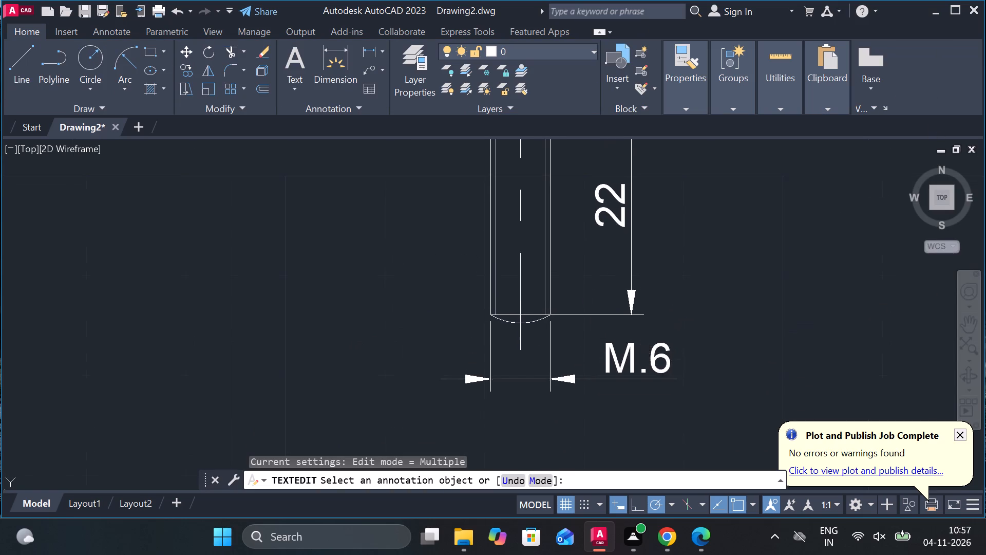
middle_click_drag(620, 271, 599, 405)
scroll(572, 295, "down", 1)
key("Escape")
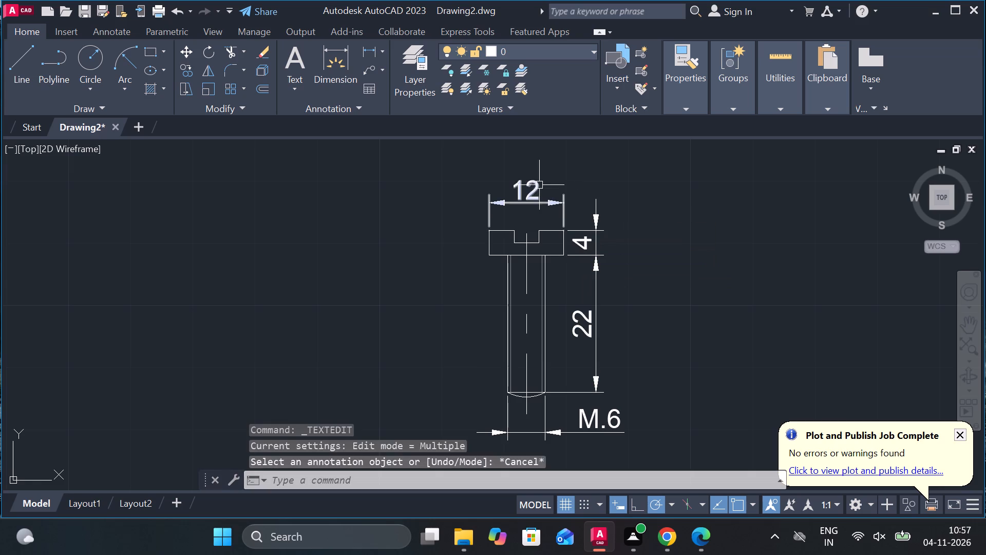
Insert a diameter symbol before the head width dimension text so it reads Ø12.
double_click(534, 183)
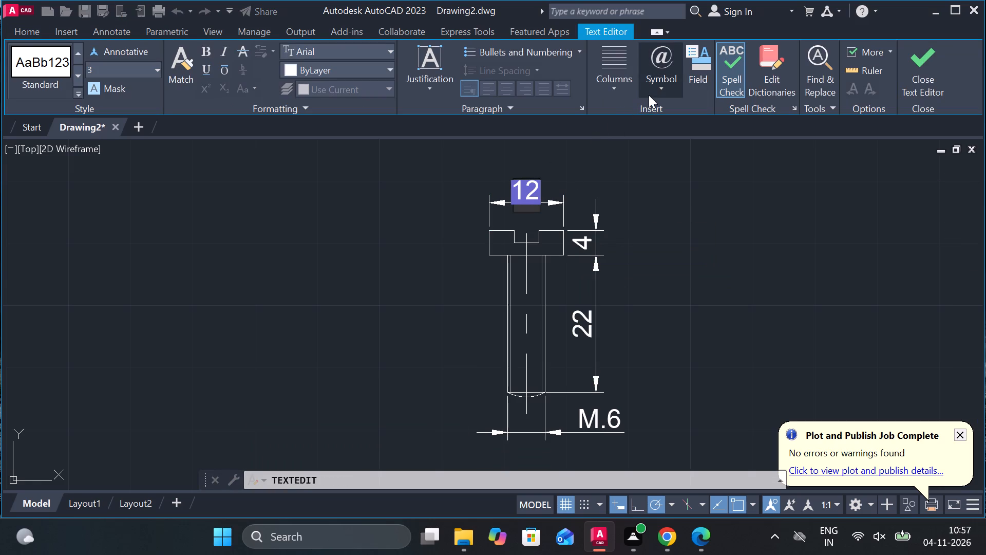
left_click(652, 88)
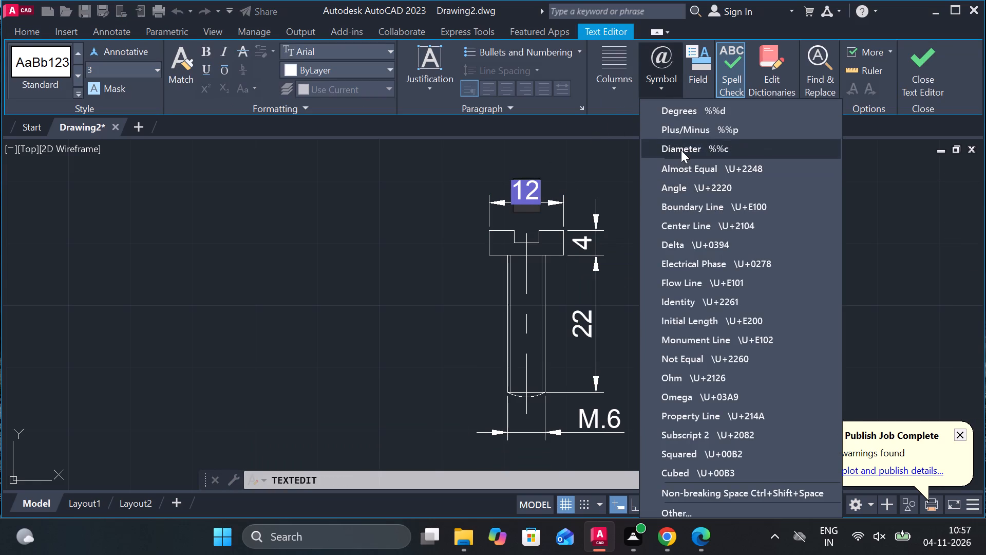
left_click(681, 150)
left_click(913, 92)
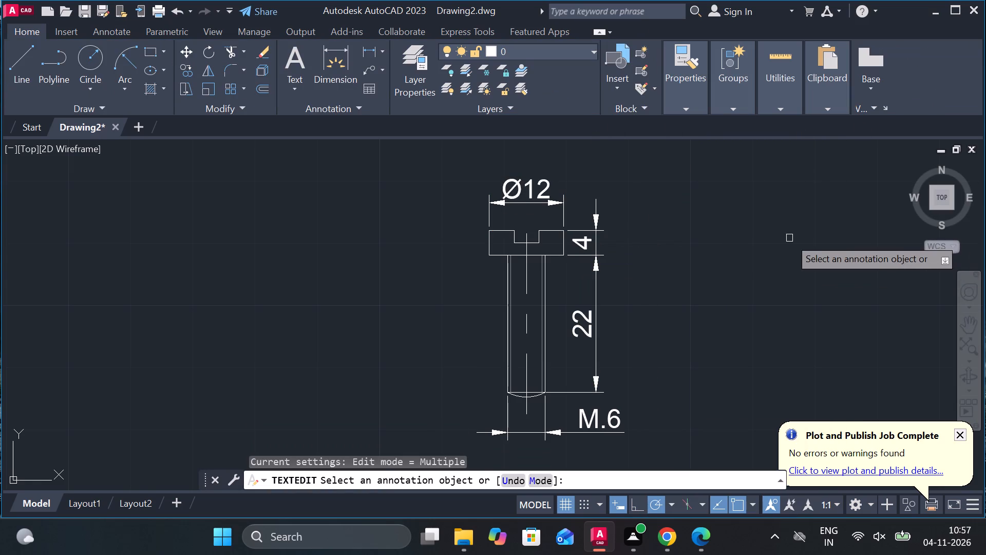
scroll(789, 237, "down", 2)
middle_click_drag(767, 250, 686, 228)
key("Escape")
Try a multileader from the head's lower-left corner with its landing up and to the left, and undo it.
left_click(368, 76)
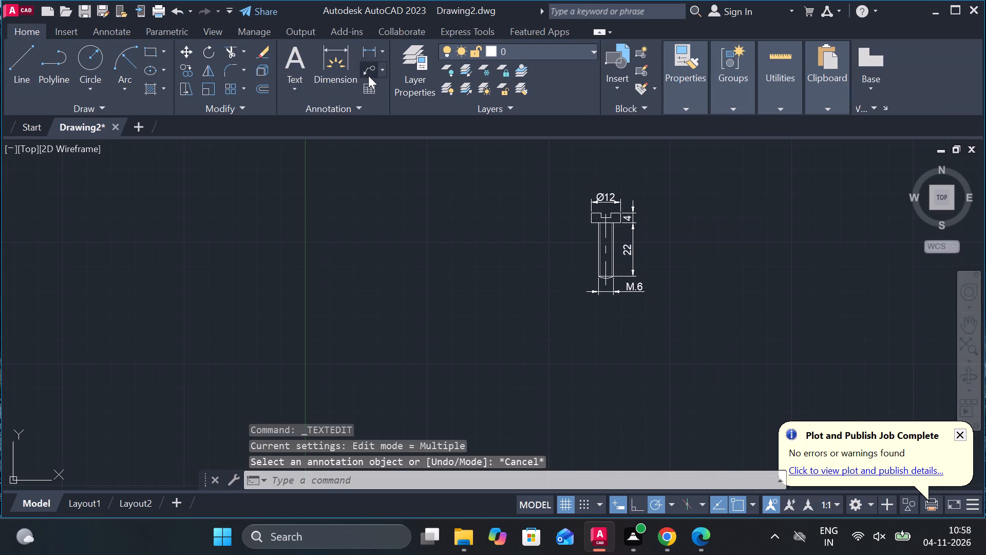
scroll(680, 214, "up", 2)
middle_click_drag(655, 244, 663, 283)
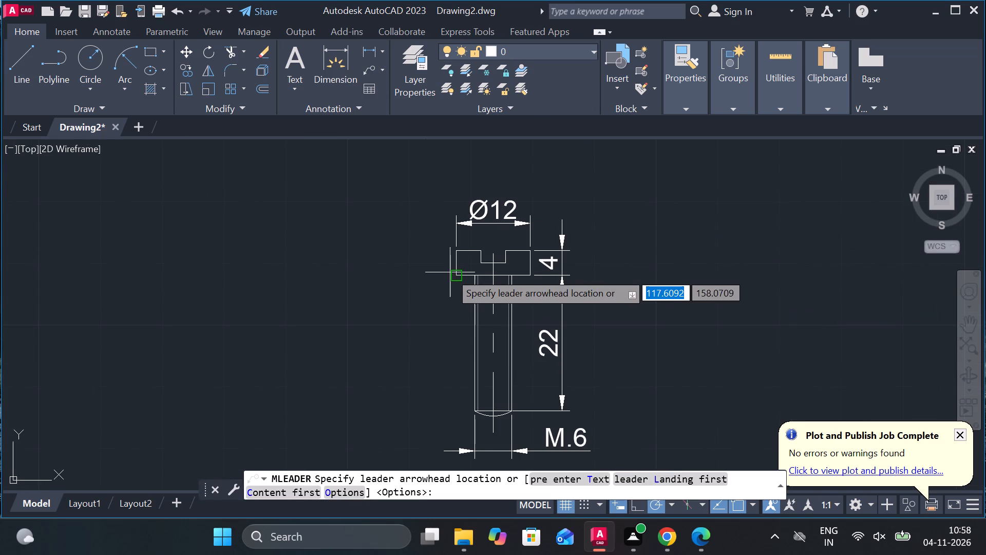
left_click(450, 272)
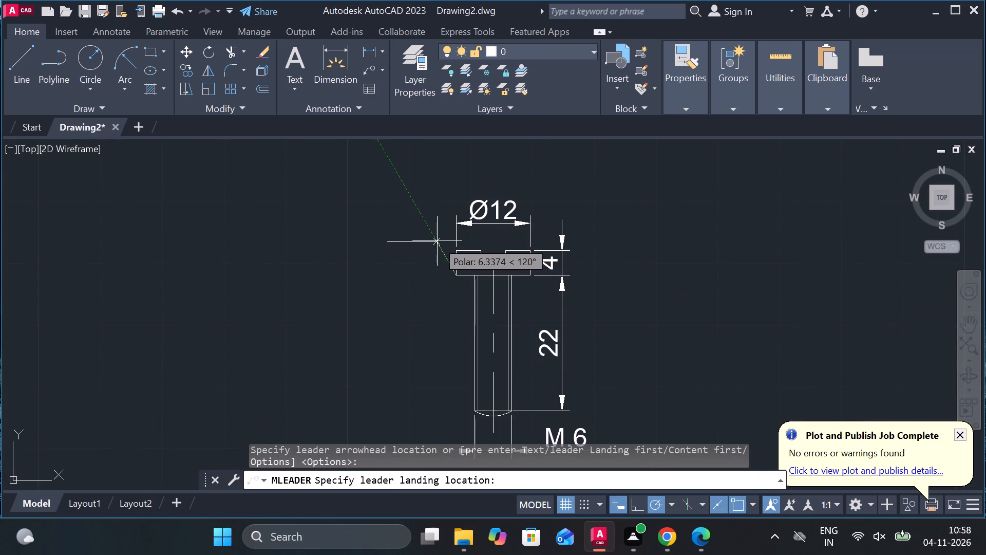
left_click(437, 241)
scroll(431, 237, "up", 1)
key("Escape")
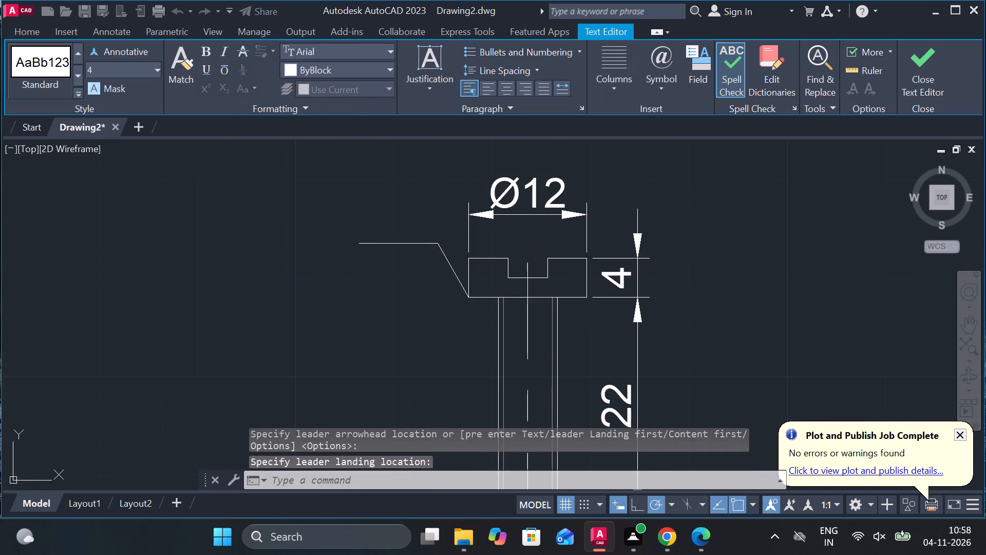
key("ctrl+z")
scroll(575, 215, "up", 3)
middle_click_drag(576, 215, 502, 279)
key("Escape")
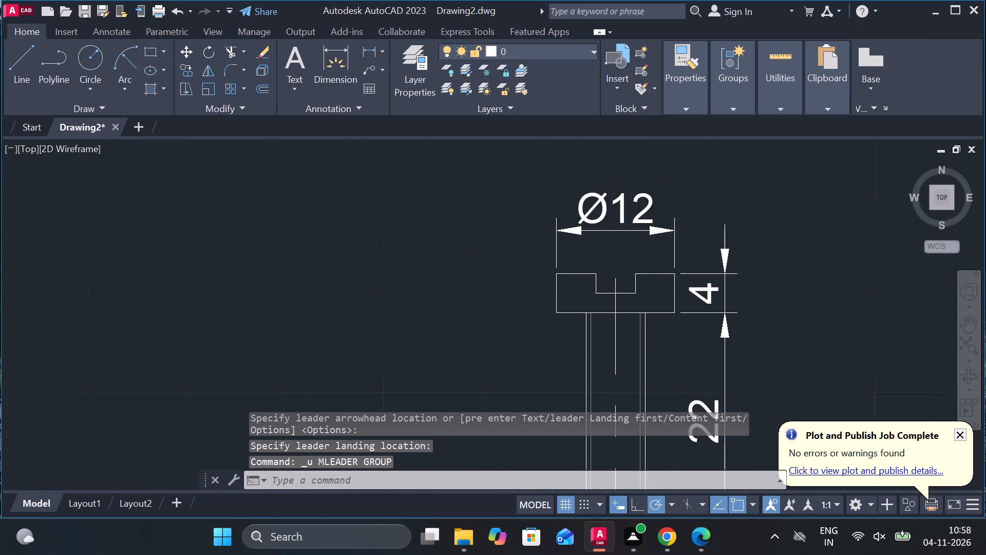
Add a multileader pointing to the shank's left edge, landing down and to the left, with text 7 at height 7.
left_click(365, 67)
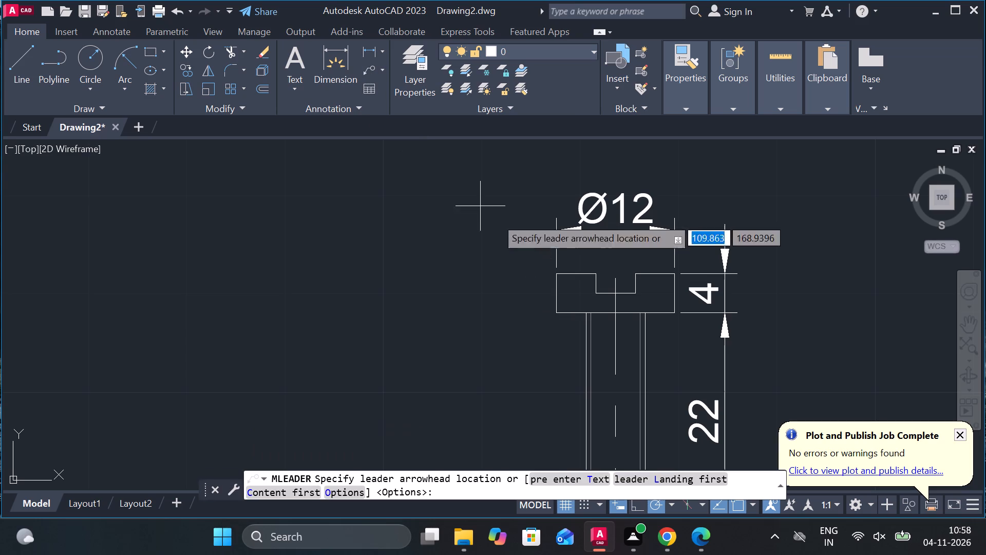
middle_click_drag(608, 371, 618, 266)
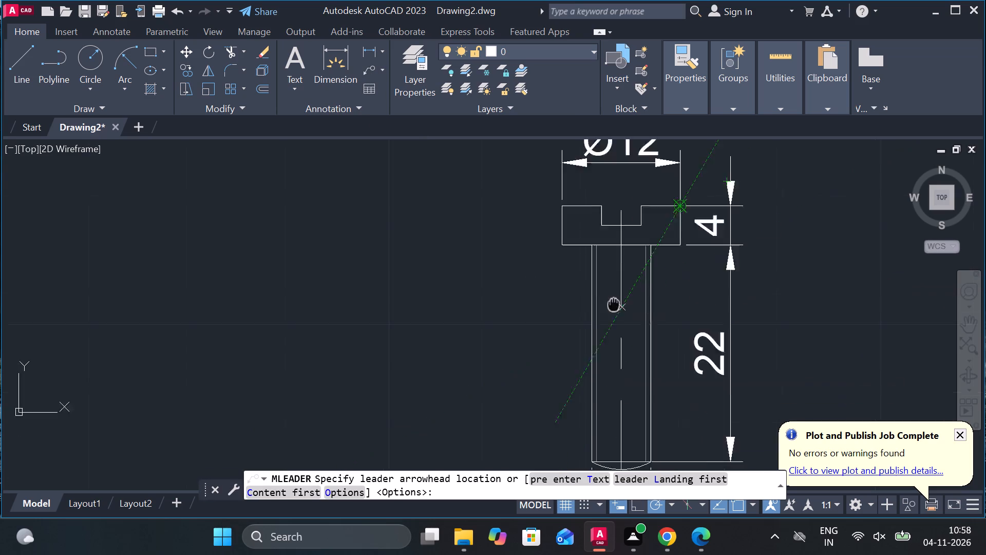
middle_click_drag(618, 266, 620, 242)
left_click(597, 227)
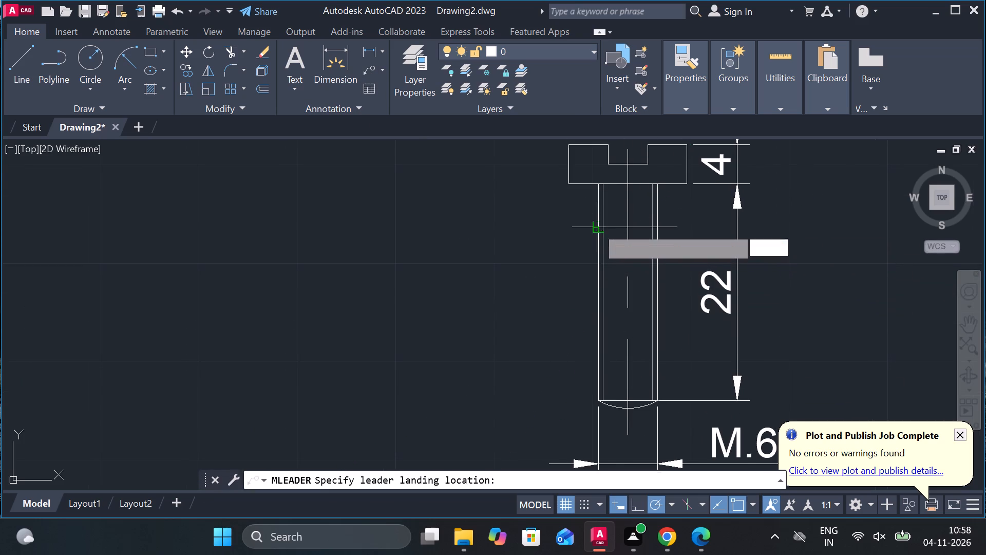
left_click(554, 313)
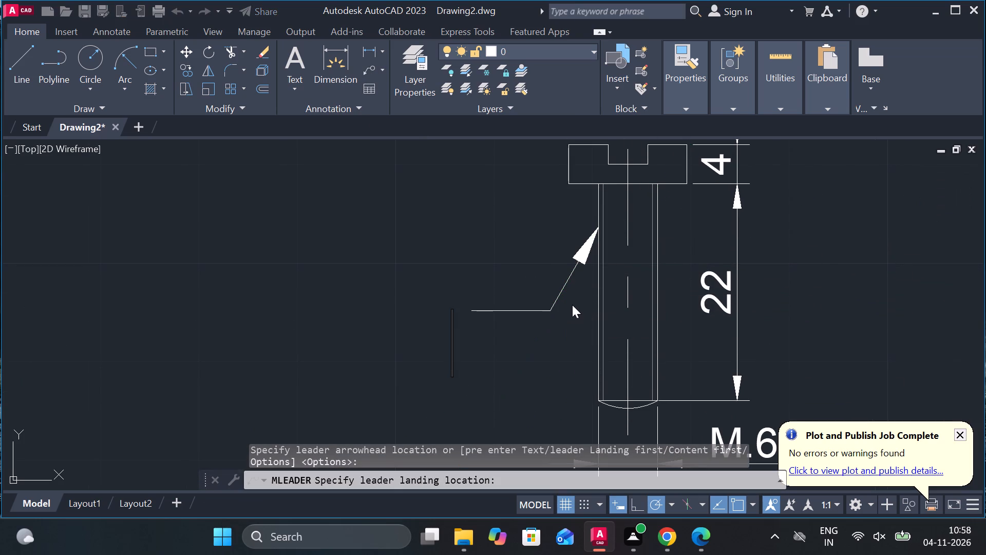
left_click(119, 62)
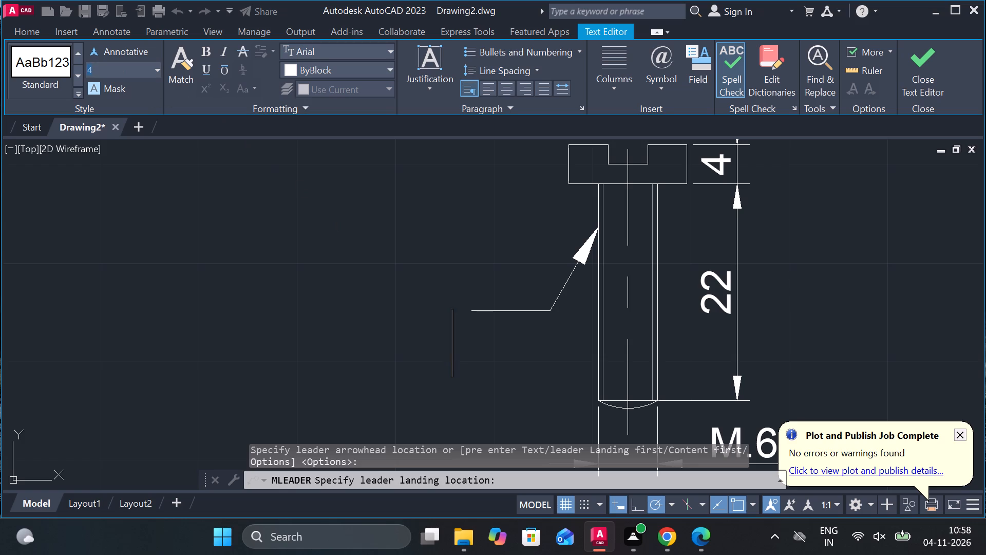
key("7")
key("Return")
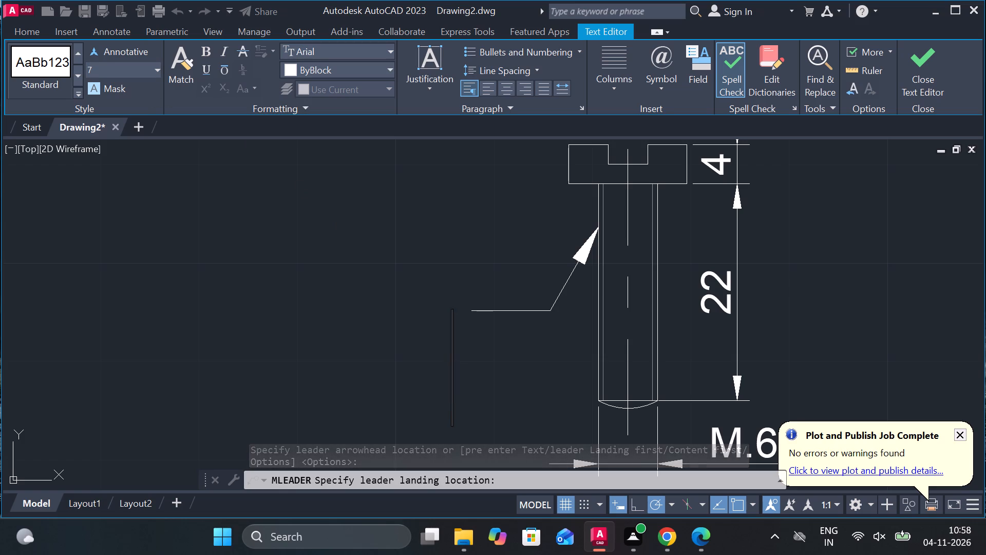
key("7")
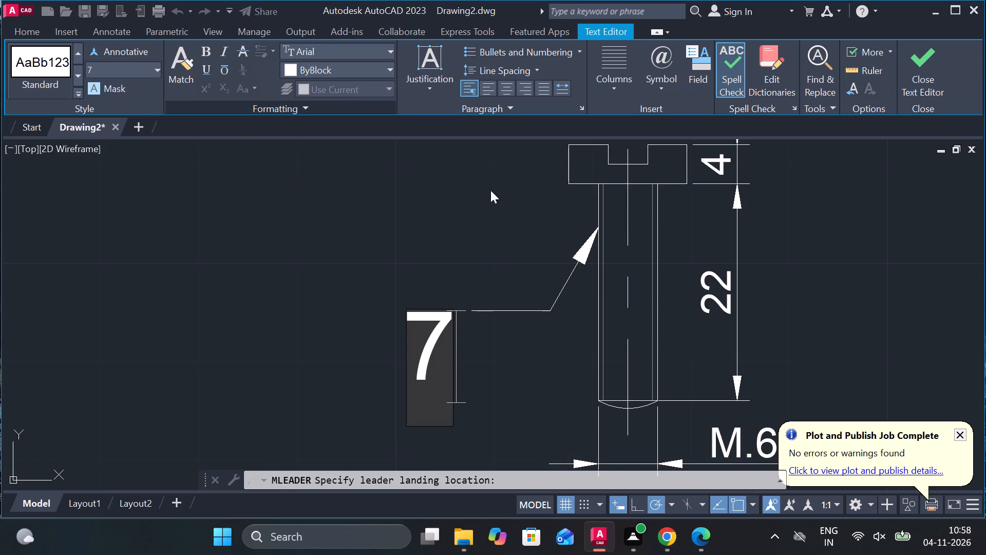
left_click(934, 76)
Set the multileader's landing distance to 4 and its landing gap to 1.
scroll(781, 202, "down", 1)
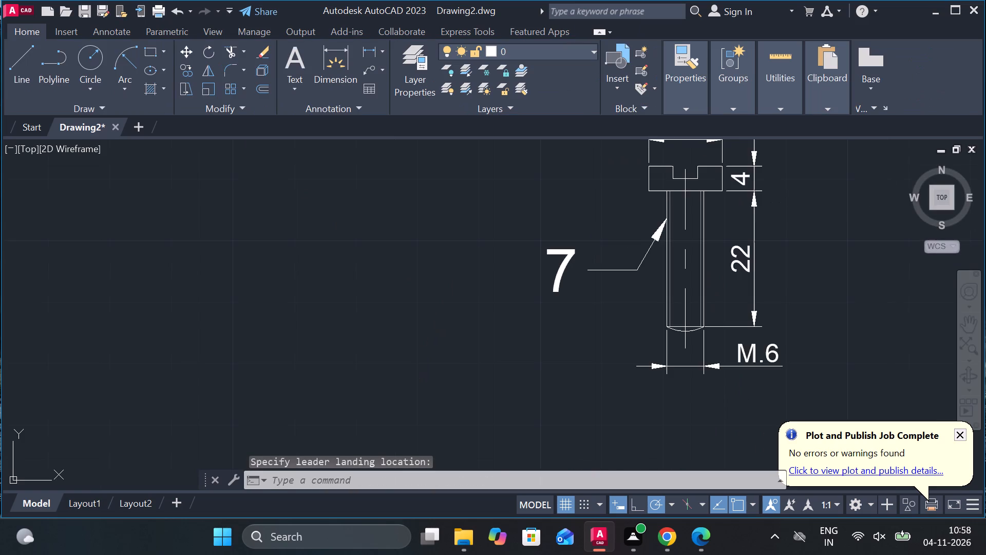
scroll(682, 210, "down", 1)
scroll(630, 235, "up", 1)
key("Escape")
double_click(641, 259)
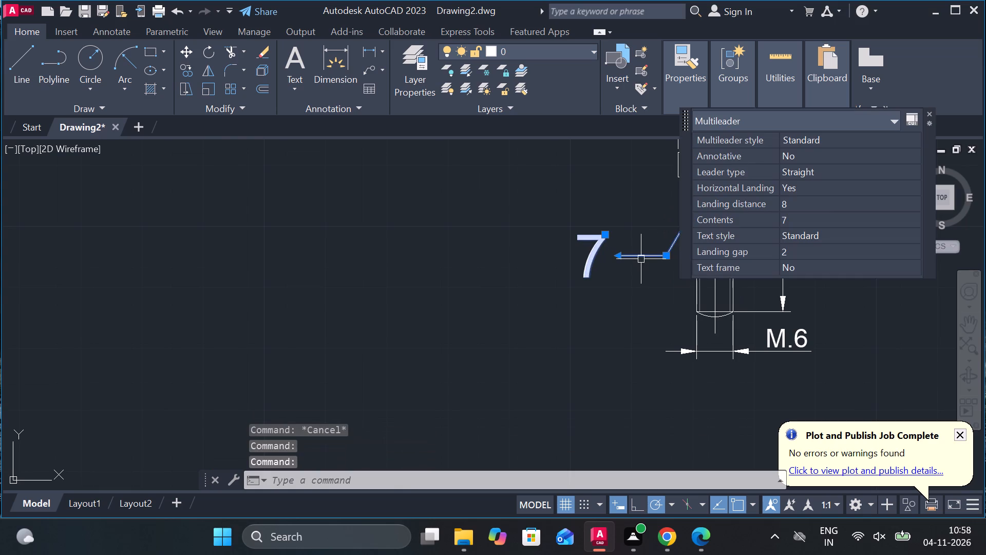
left_click_drag(787, 203, 771, 203)
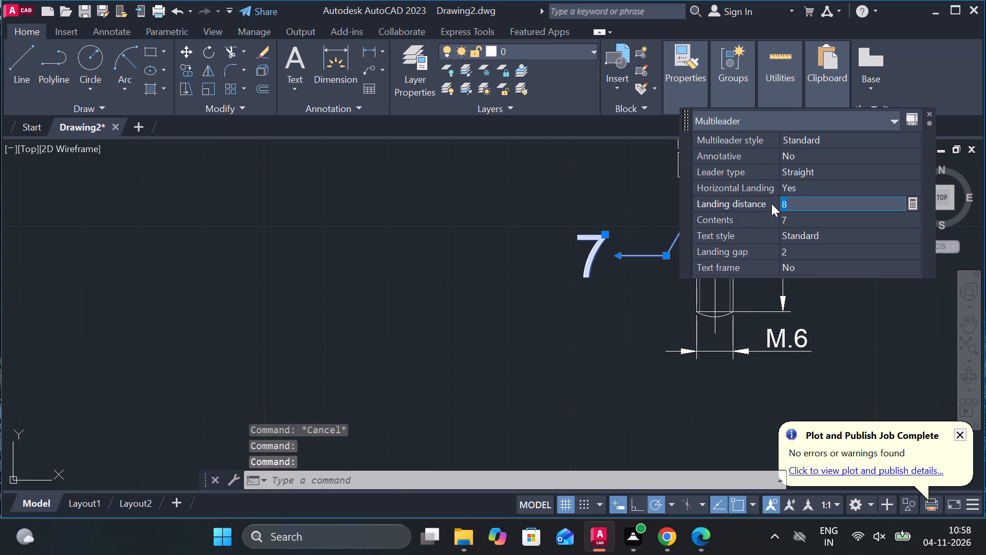
key("4")
key("Return")
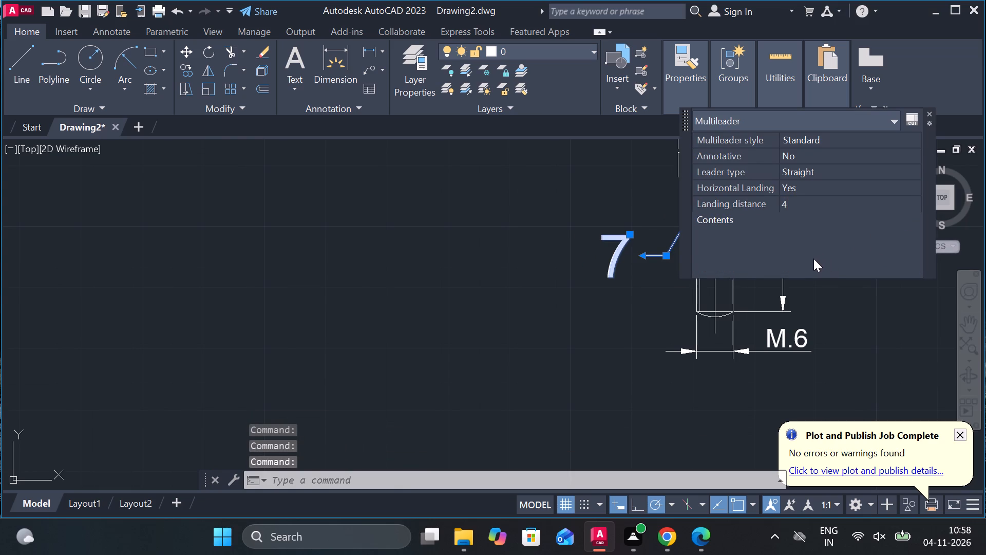
left_click(807, 253)
key("1")
key("Return")
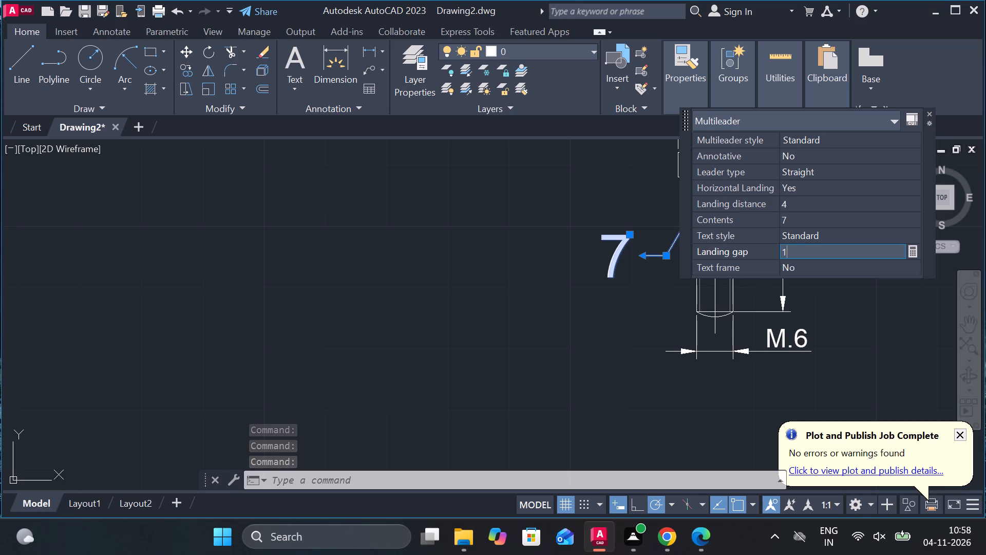
left_click(838, 342)
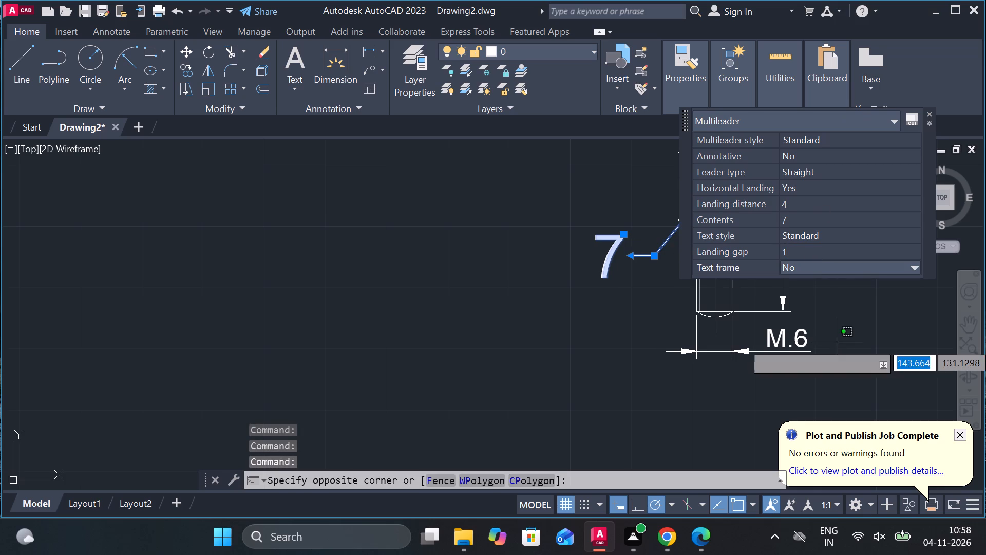
key("Escape")
key("Escape")
Start a line from a point in the empty space to the right of the dimensioned screw.
scroll(814, 309, "down", 1)
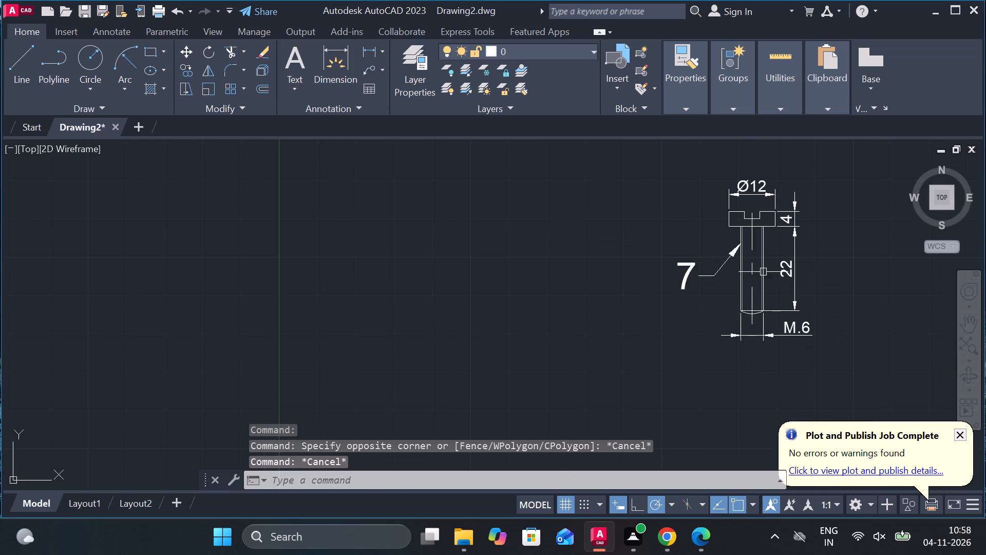
scroll(756, 267, "up", 1)
middle_click_drag(751, 267, 548, 244)
scroll(483, 237, "down", 1)
middle_click_drag(521, 250, 527, 302)
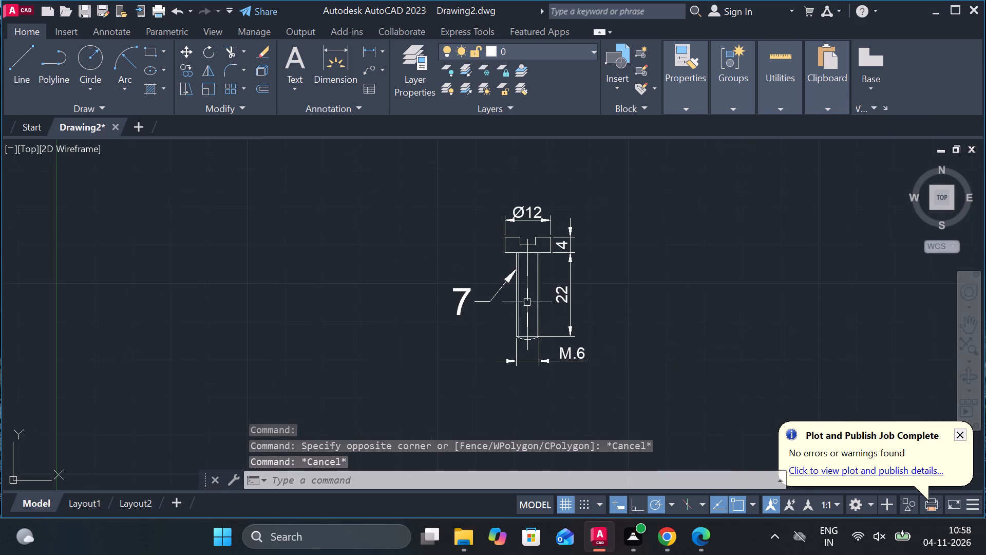
scroll(562, 266, "down", 2)
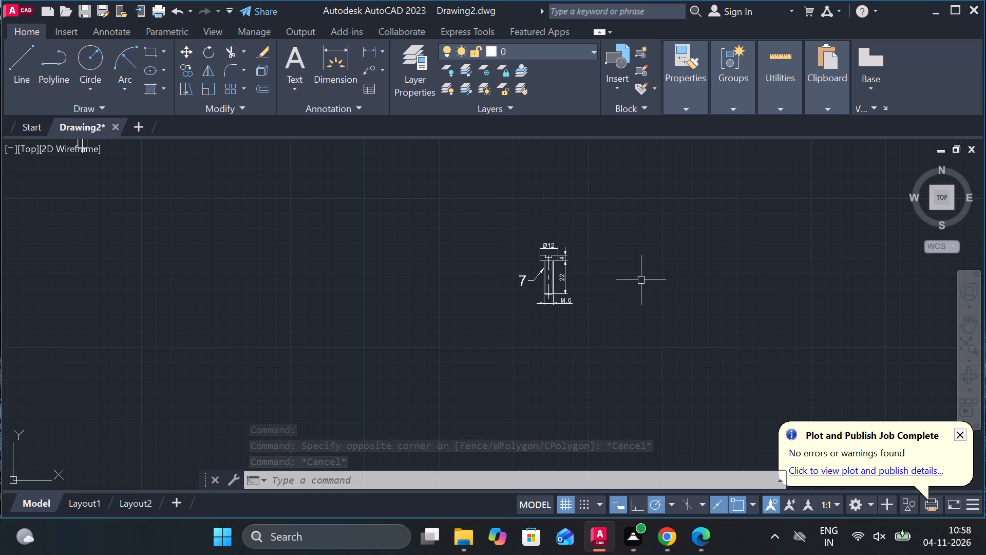
middle_click_drag(609, 270, 460, 246)
scroll(493, 246, "up", 2)
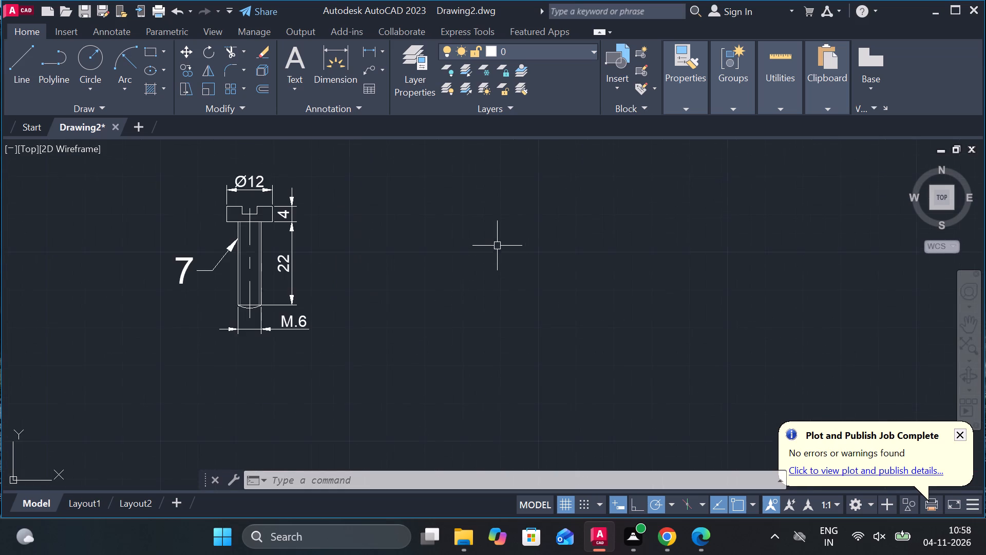
middle_click_drag(383, 251, 453, 261)
key("l")
key("Return")
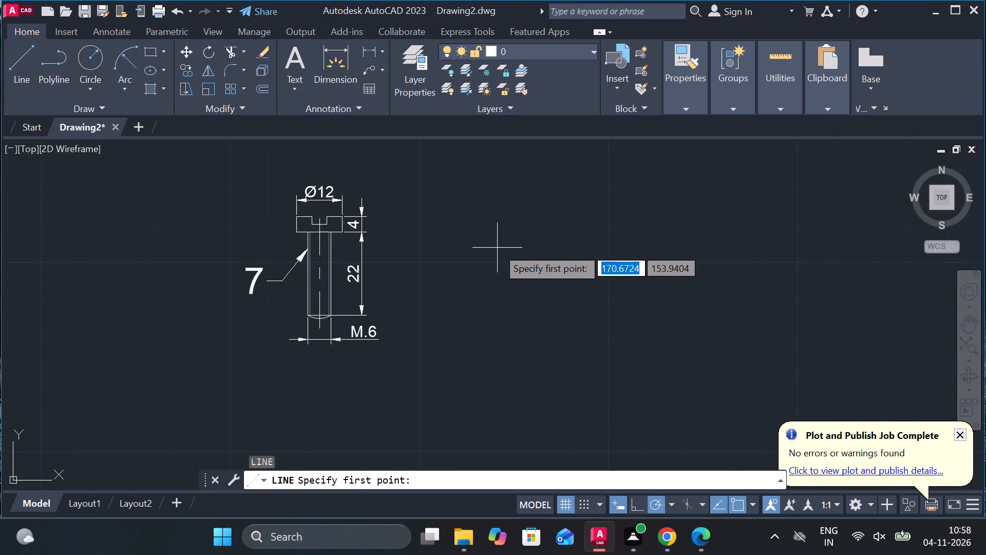
left_click(497, 248)
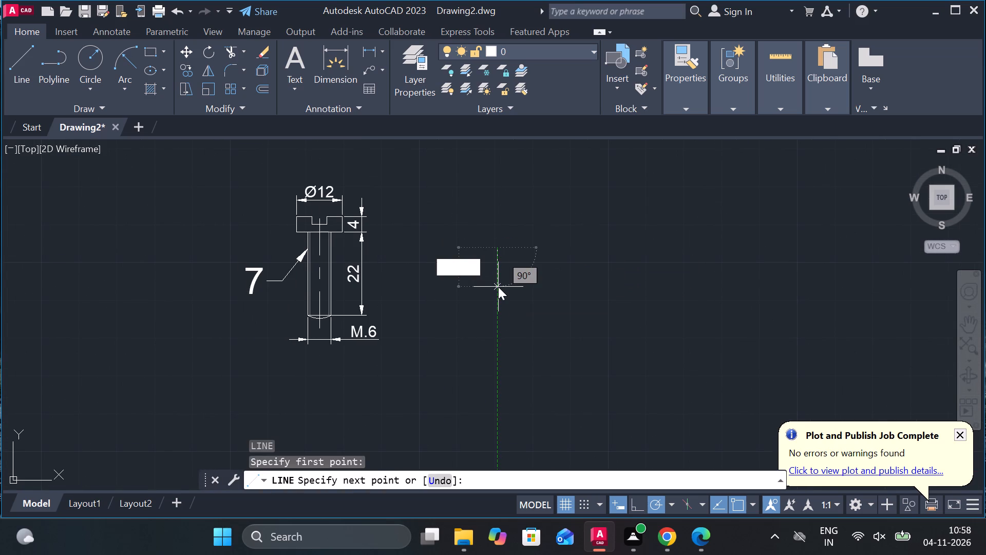
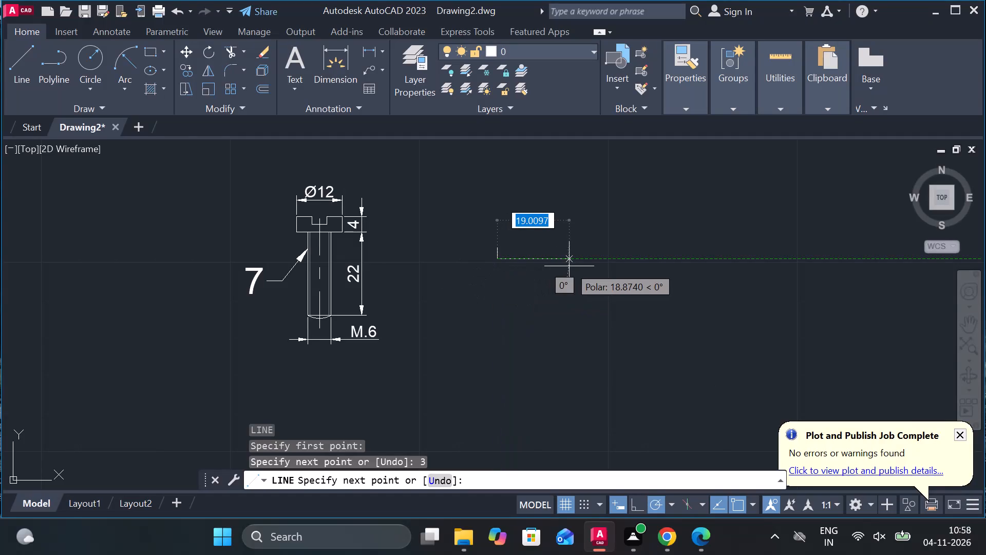
Draw the pin outline's lower side: 3 right, 1 down, 14 right, 1 up and 3 right.
type("3")
key("space")
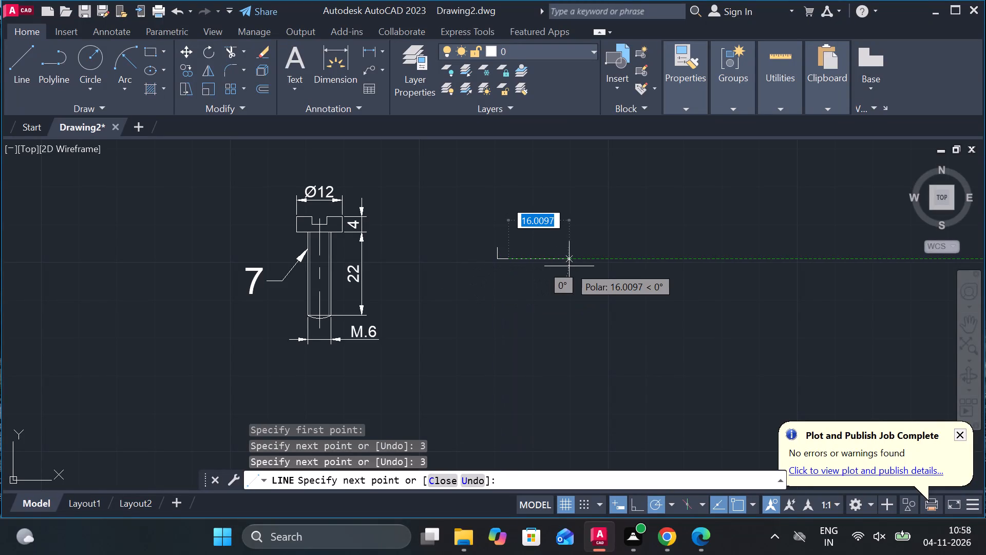
type("1")
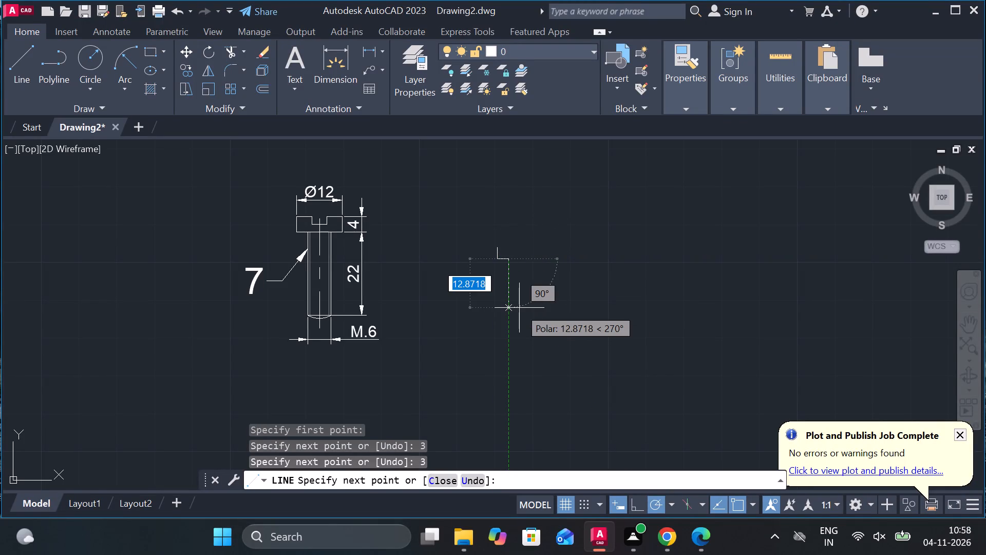
key("space")
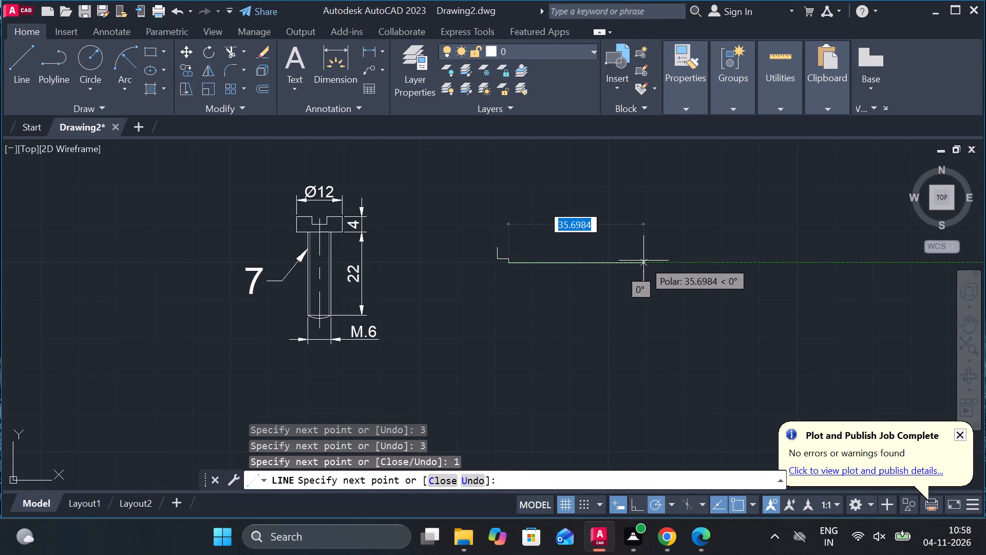
type("14")
key("space")
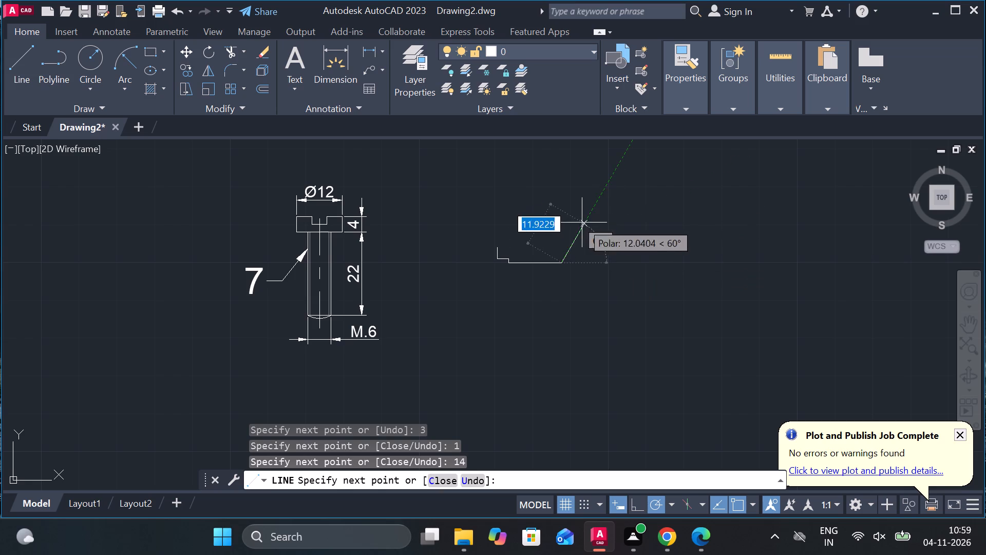
scroll(566, 269, "up", 2)
type("1")
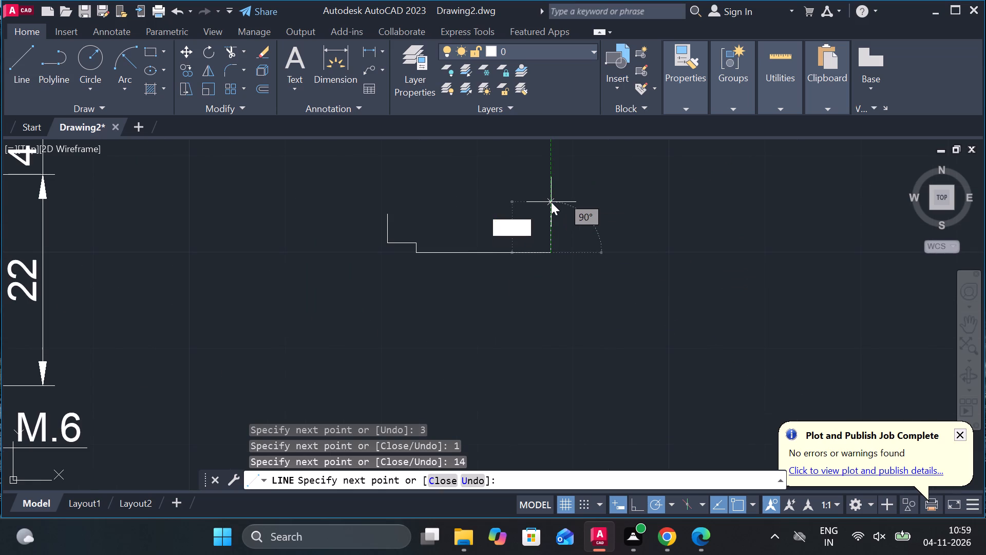
key("space")
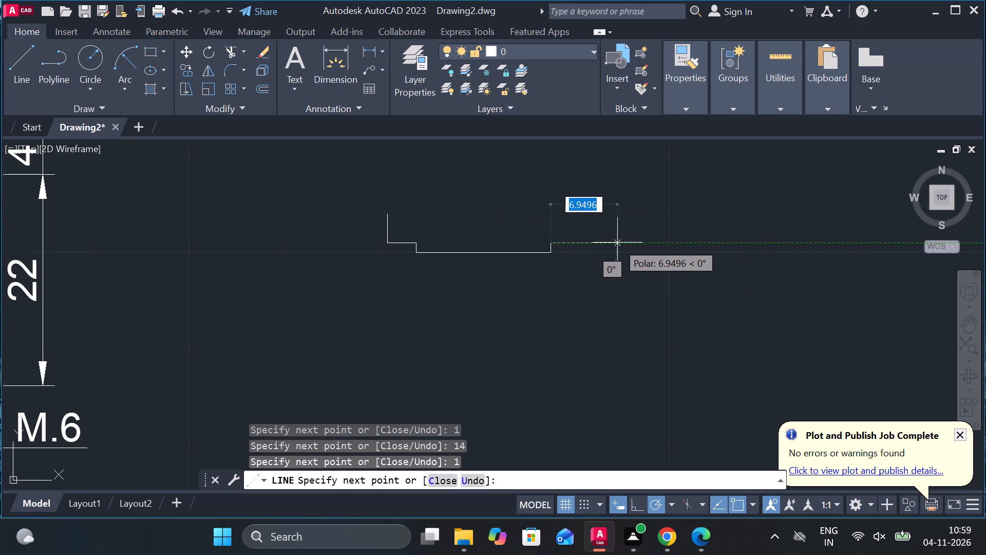
type("3")
key("space")
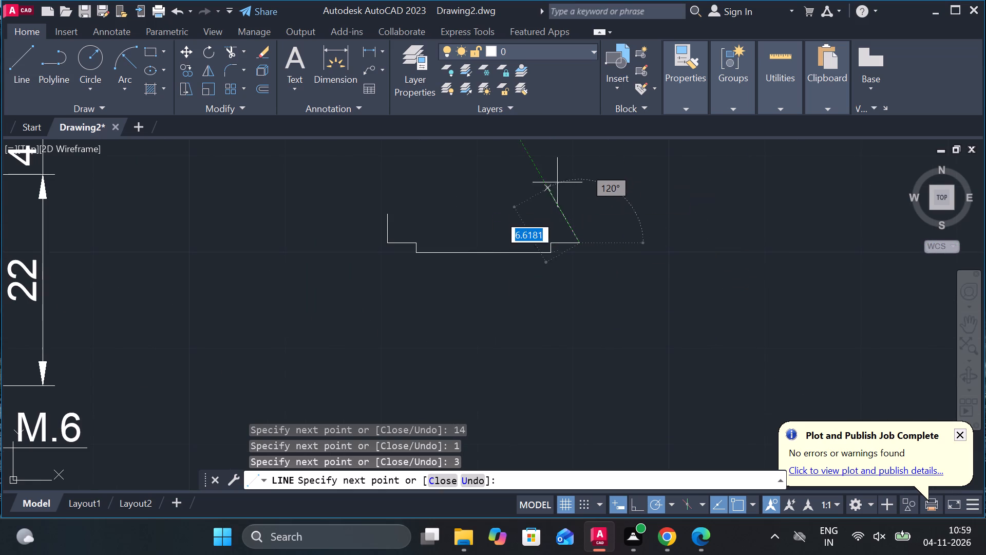
Complete the outline with lines 3 up, 3 left, 1 up, 14 left and 1 down, closing back at the starting point.
type("3")
key("space")
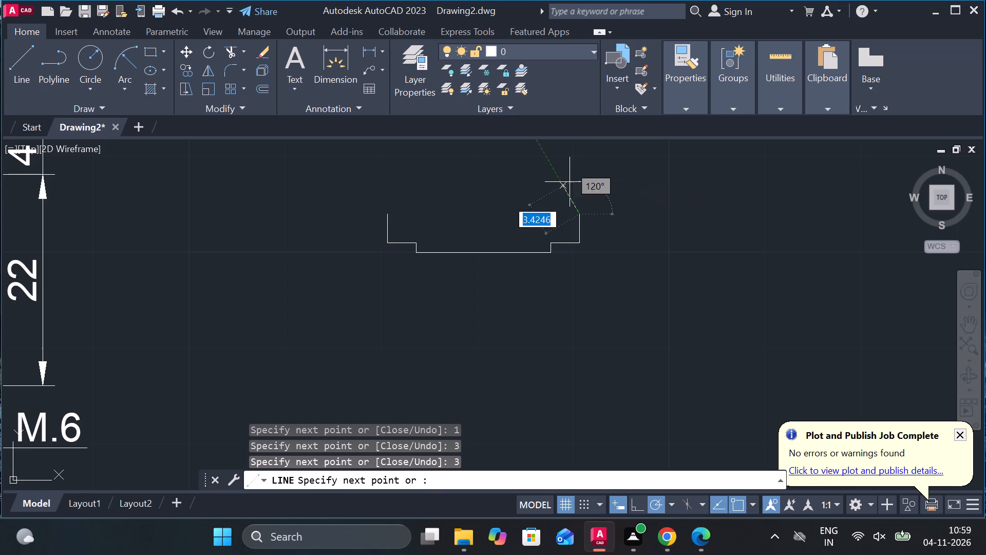
type("3")
key("space")
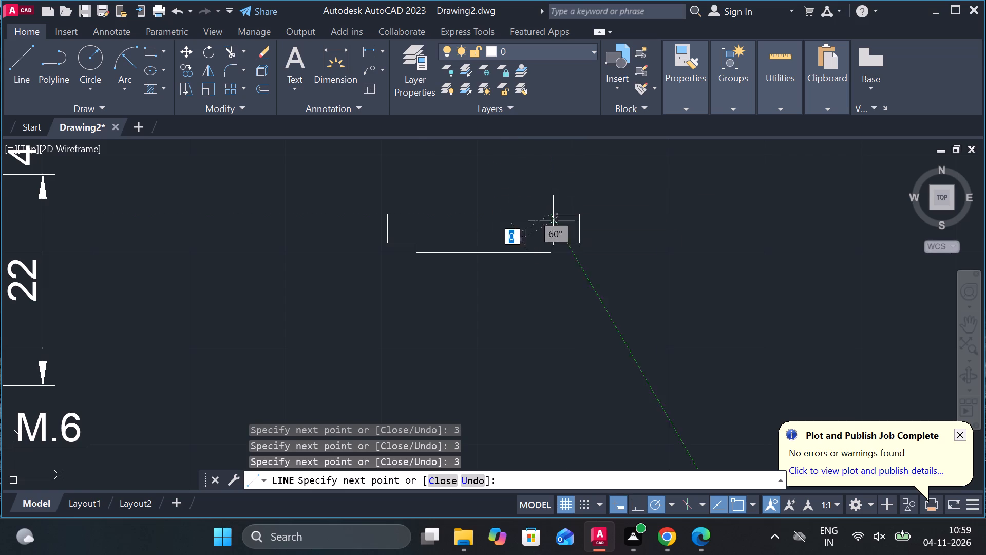
scroll(554, 225, "up", 3)
middle_click_drag(539, 229, 528, 353)
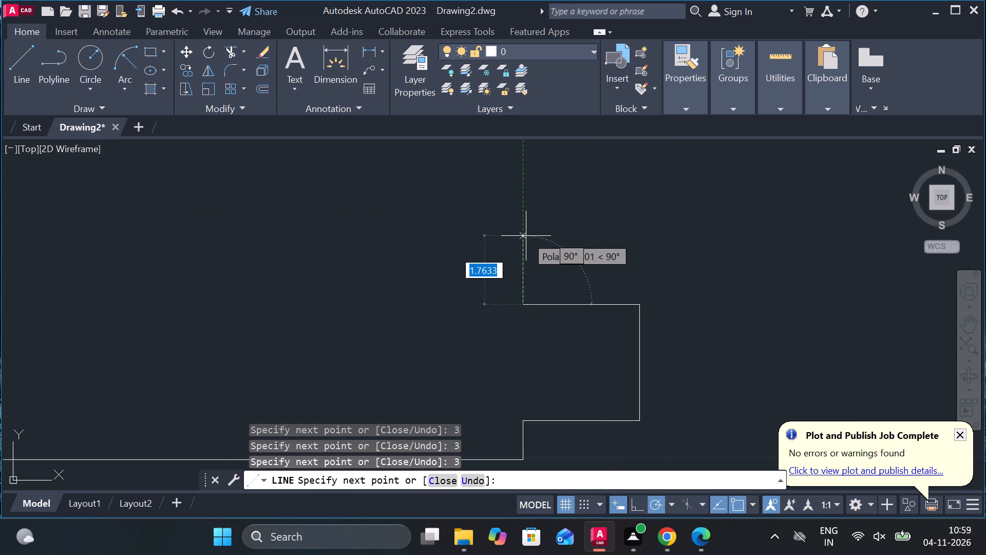
scroll(526, 236, "down", 3)
scroll(528, 260, "up", 3)
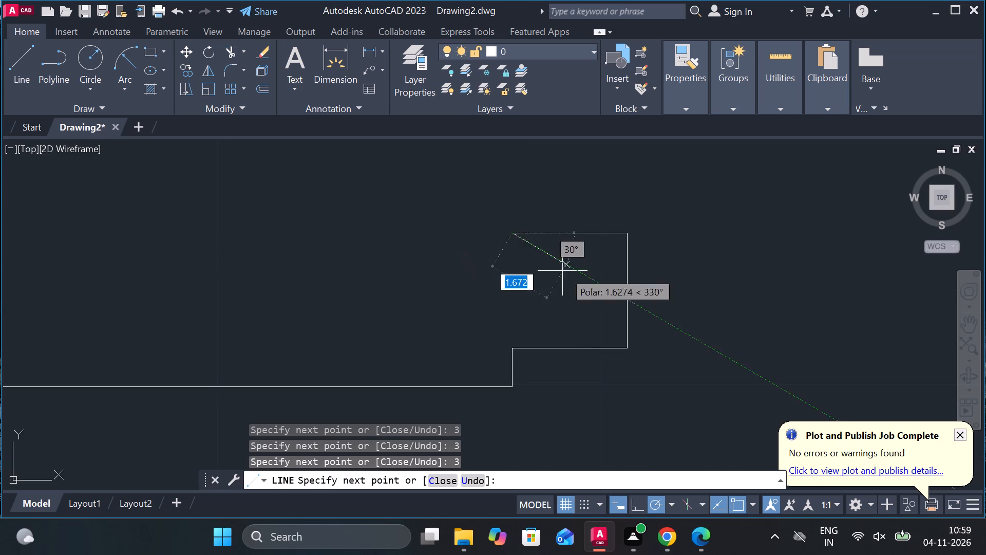
type("1")
key("space")
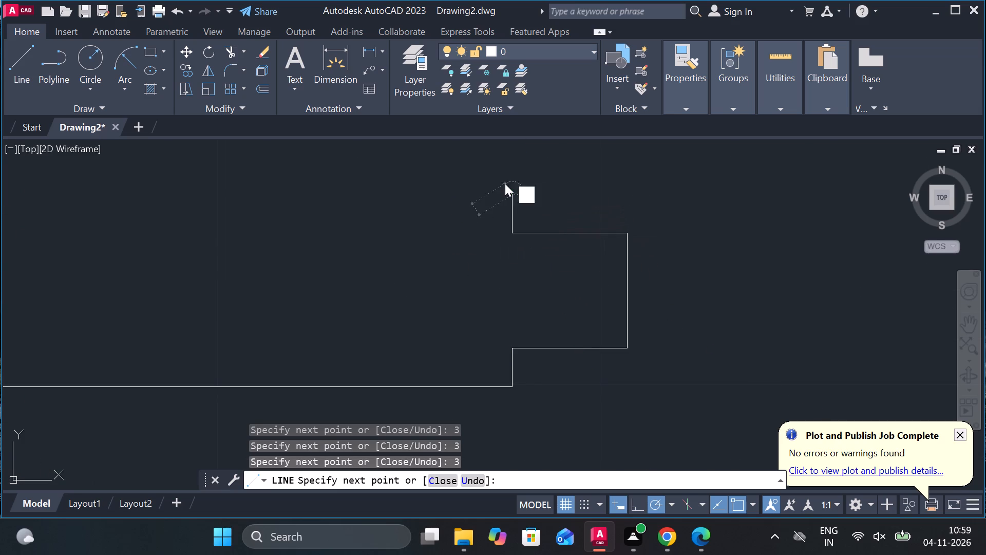
scroll(505, 183, "down", 2)
type("14")
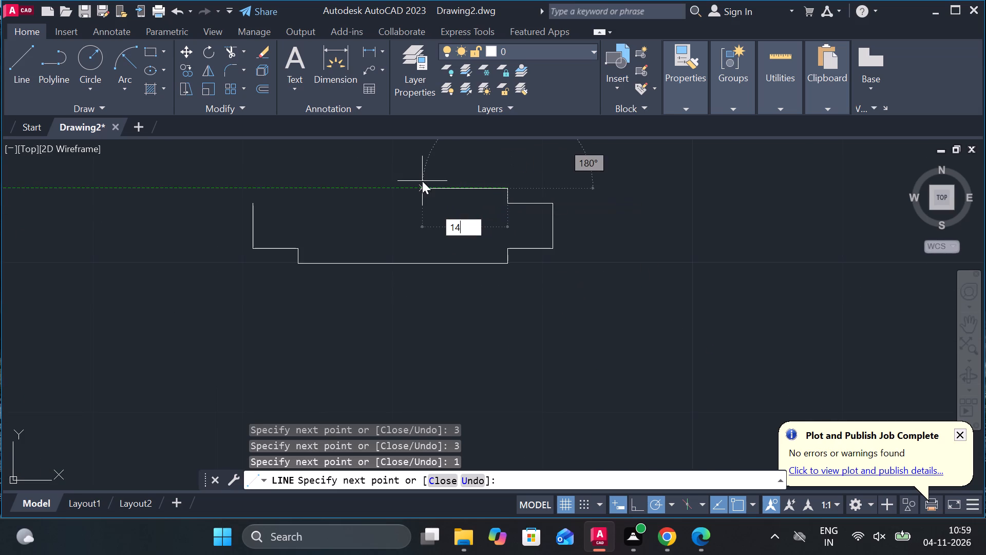
key("space")
scroll(314, 192, "up", 1)
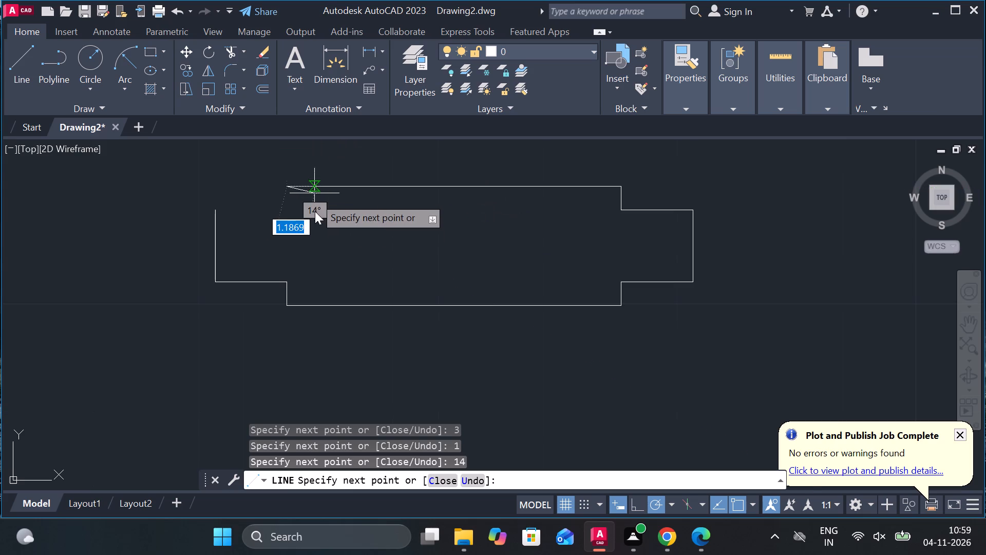
type("1")
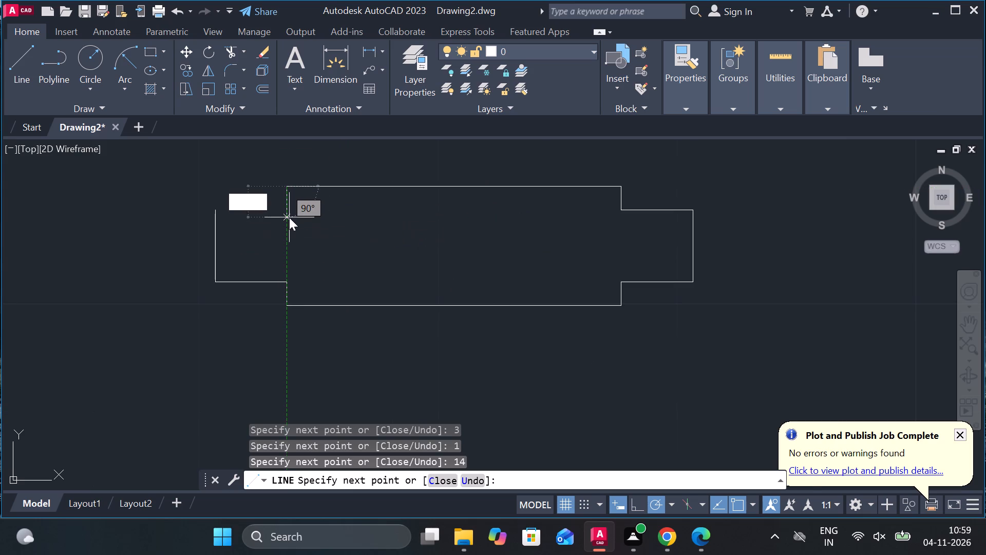
key("space")
middle_click_drag(300, 220, 435, 231)
left_click(355, 220)
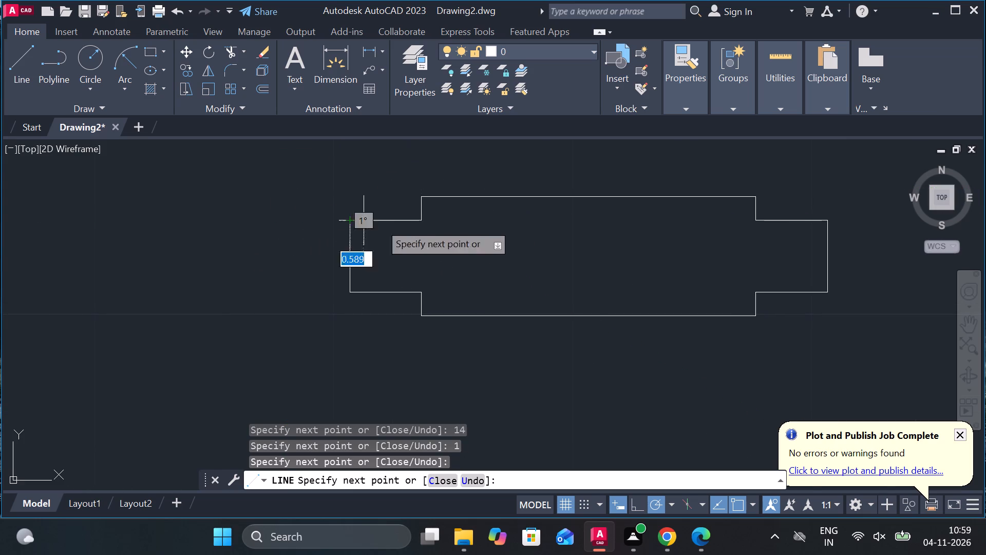
key("Escape")
Add a centerline between the outline's long upper and lower 14-unit edges.
scroll(479, 226, "down", 2)
type("CN")
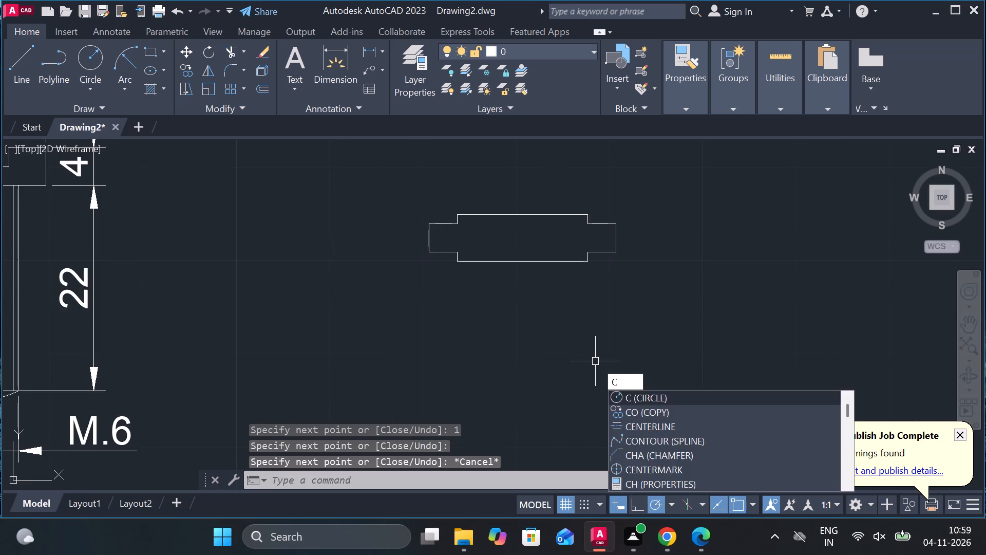
key("BackSpace")
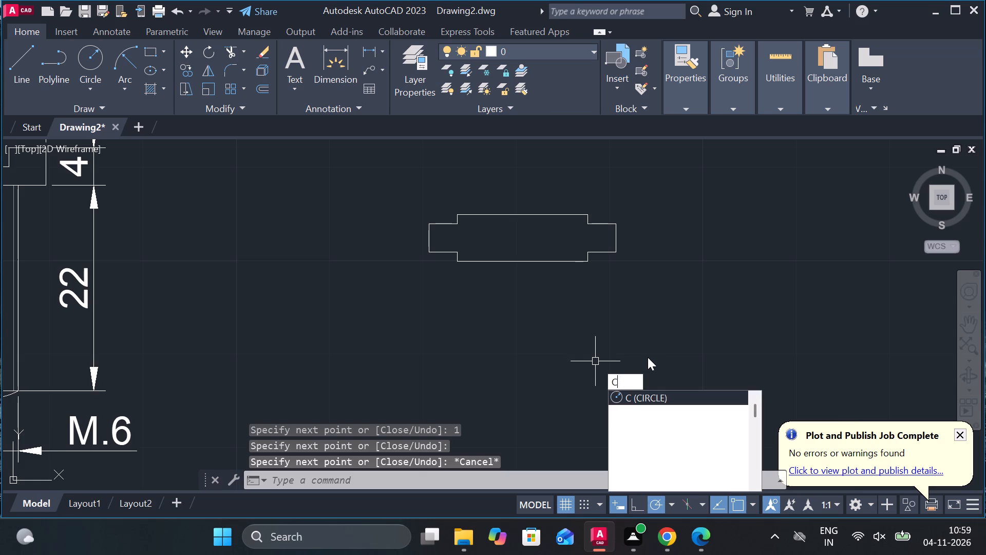
key("e")
left_click(668, 399)
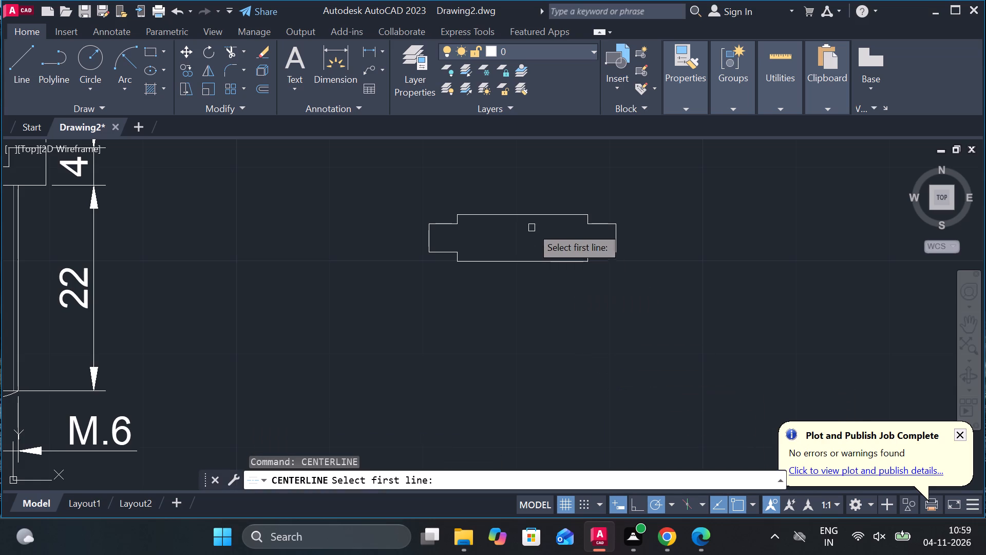
left_click(516, 217)
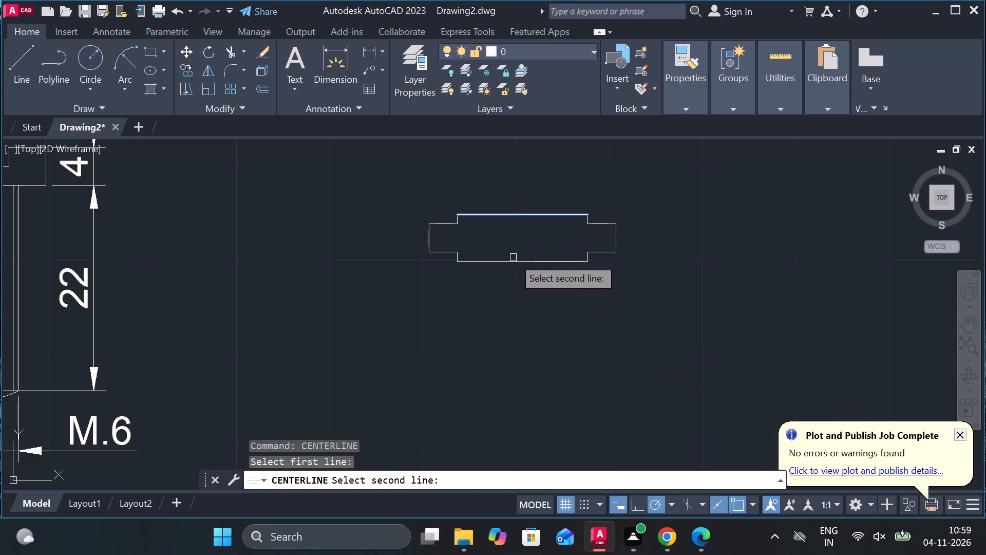
left_click(513, 262)
key("Escape")
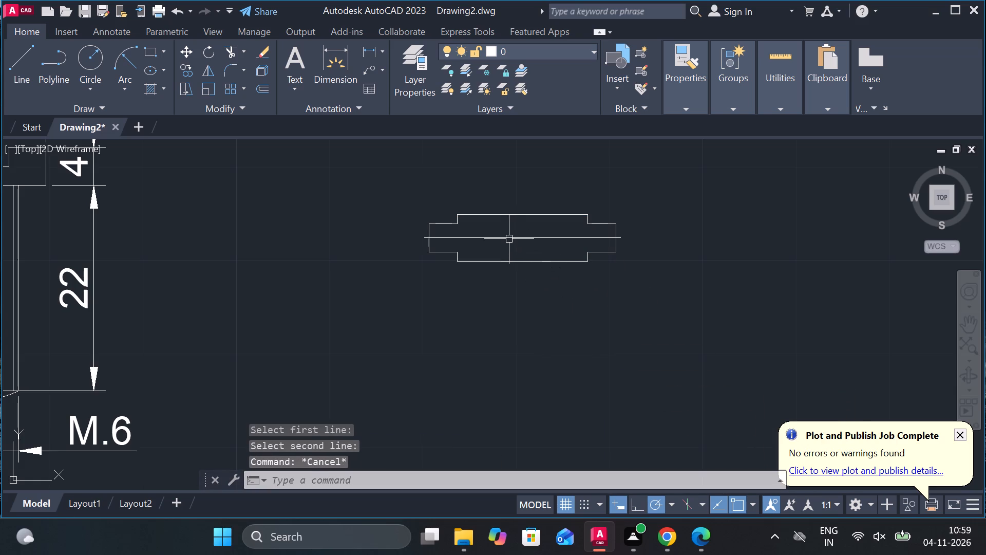
Lengthen the centerline at both ends so it extends well beyond the pin's left and right edges.
left_click(509, 239)
left_click(422, 236)
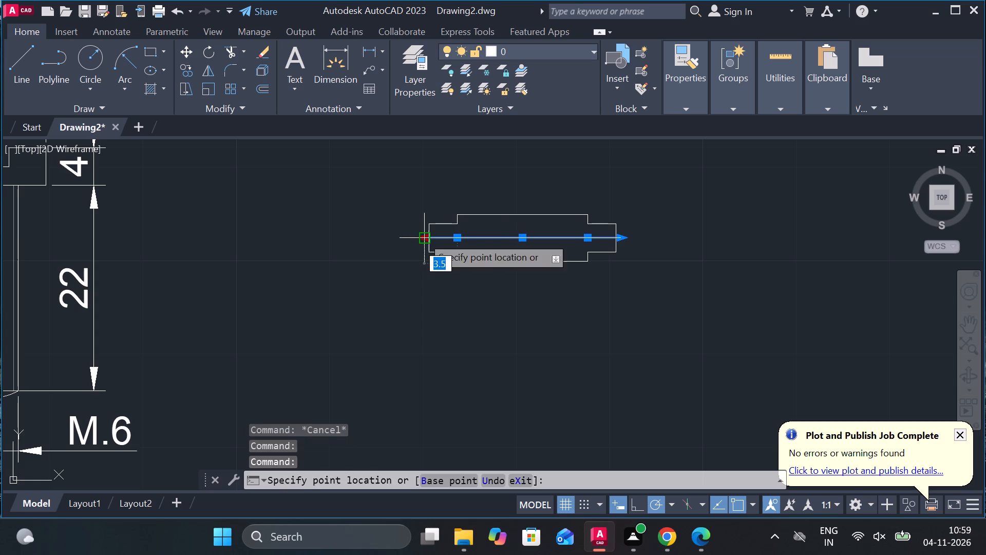
left_click(399, 236)
left_click(620, 239)
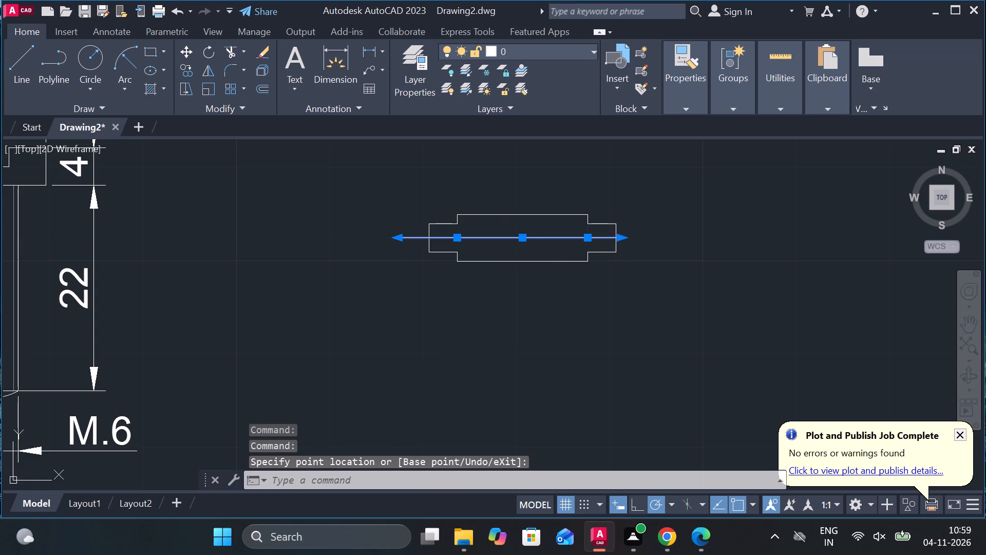
left_click(652, 239)
key("Escape")
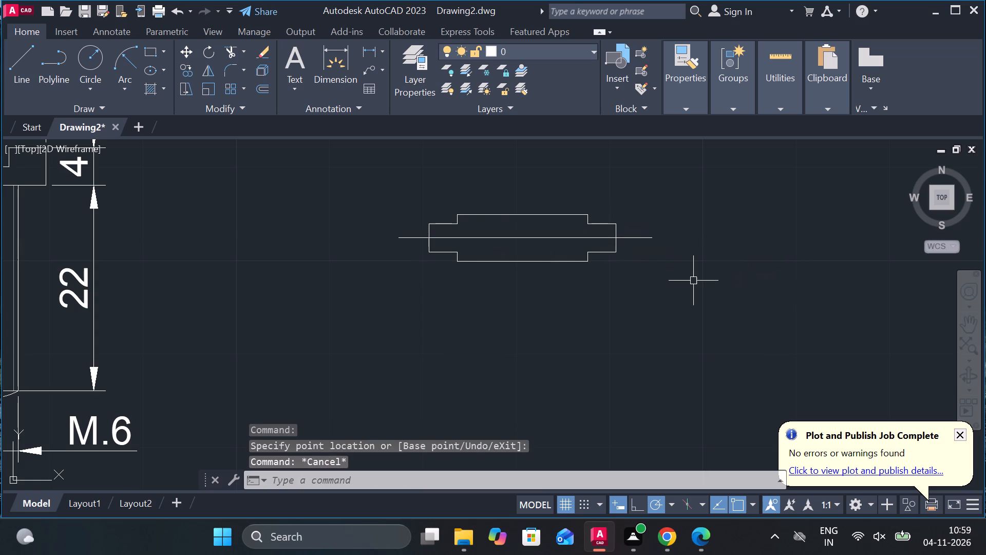
Copy the stepped pin with its centerline to the space beside the other screw drawing, far up and to the left.
scroll(689, 281, "down", 2)
left_click(570, 228)
left_click(757, 312)
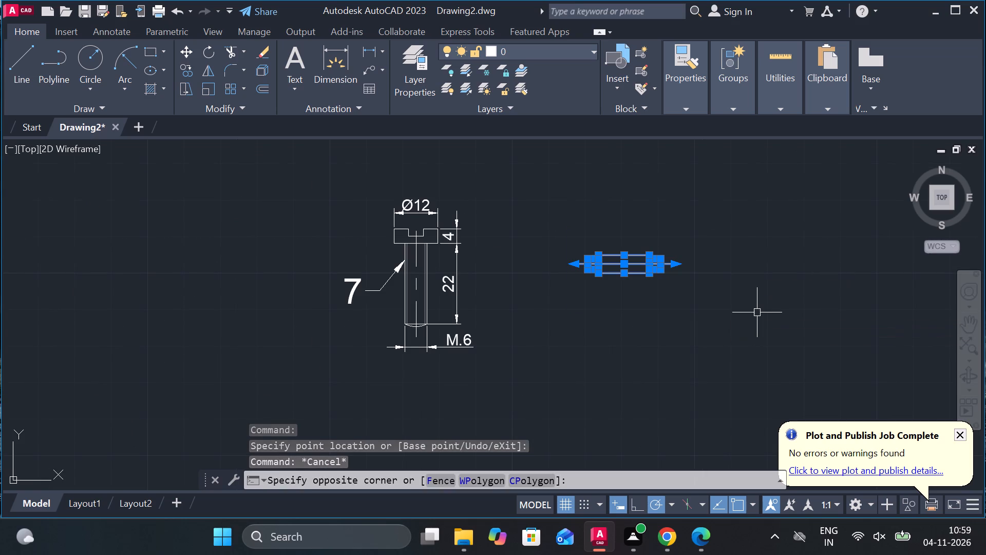
type("CO")
key("Return")
left_click(756, 310)
scroll(759, 310, "down", 2)
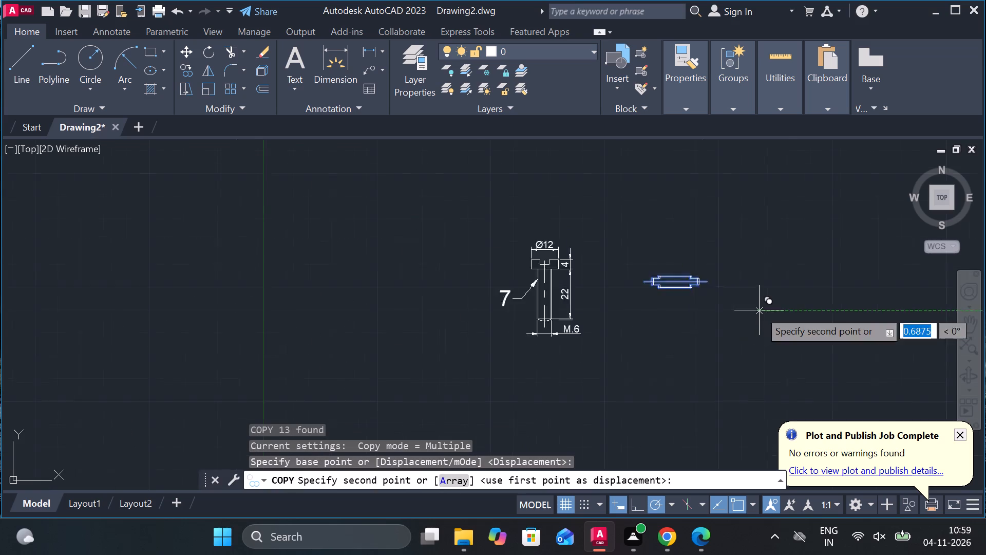
scroll(759, 310, "down", 1)
scroll(442, 260, "up", 1)
left_click(485, 207)
key("Escape")
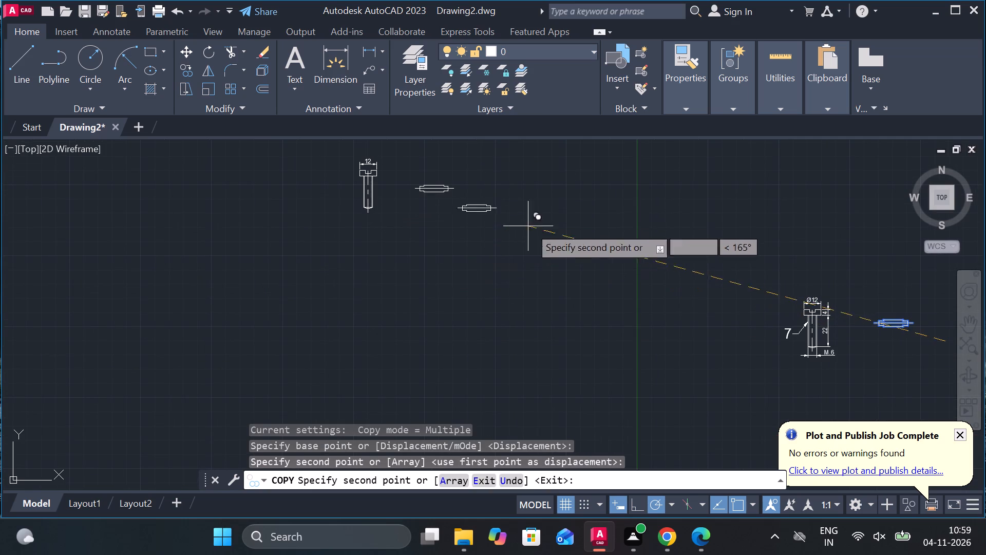
Add a vertical linear dimension to the original pin's right end face, placed just to its right.
scroll(668, 290, "up", 1)
middle_click_drag(667, 290, 394, 255)
middle_click_drag(701, 262, 543, 185)
scroll(613, 230, "up", 3)
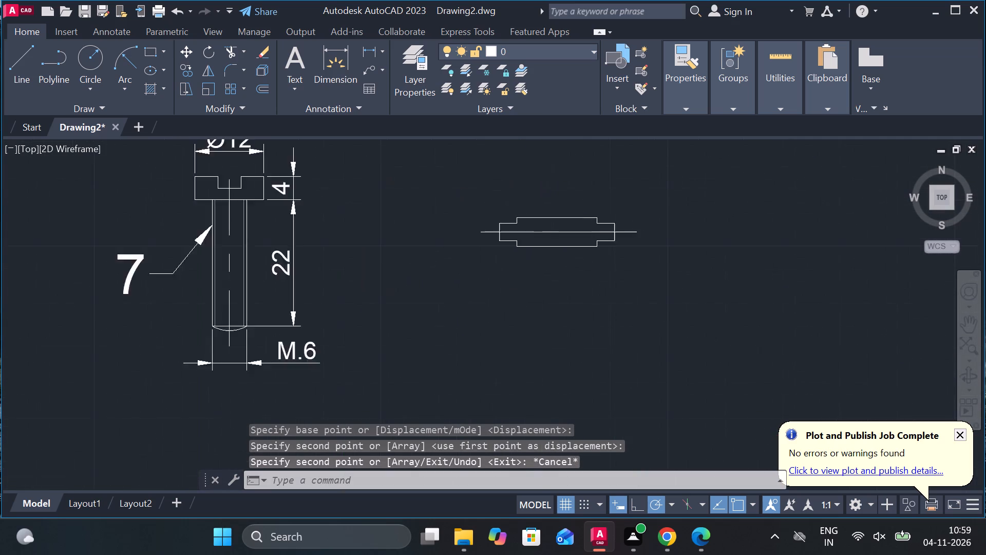
left_click(371, 47)
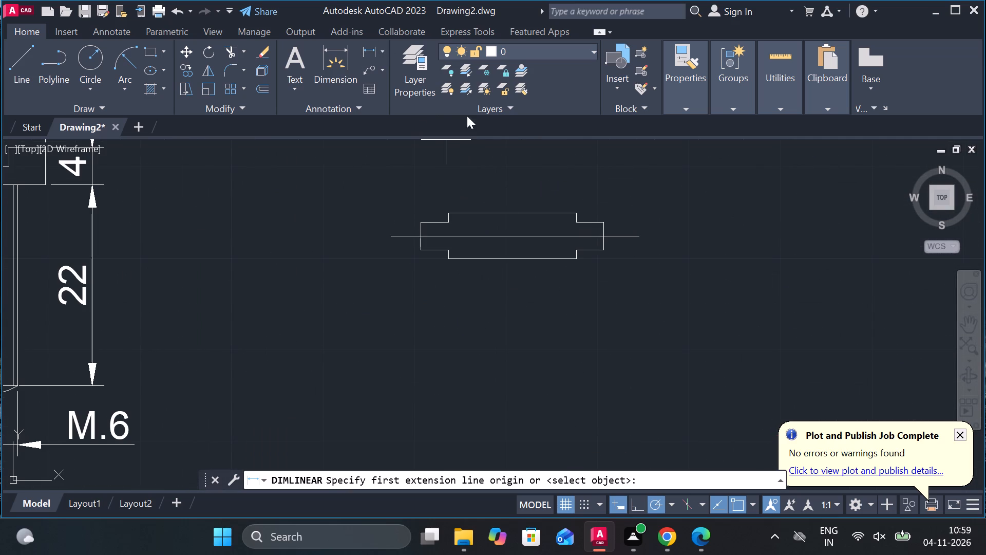
scroll(649, 229, "up", 2)
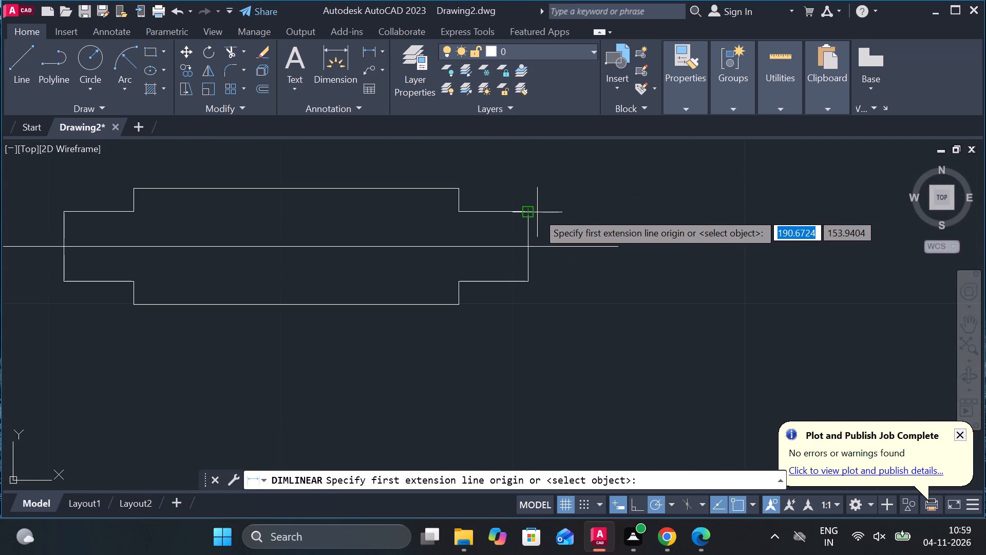
left_click(534, 210)
left_click(527, 279)
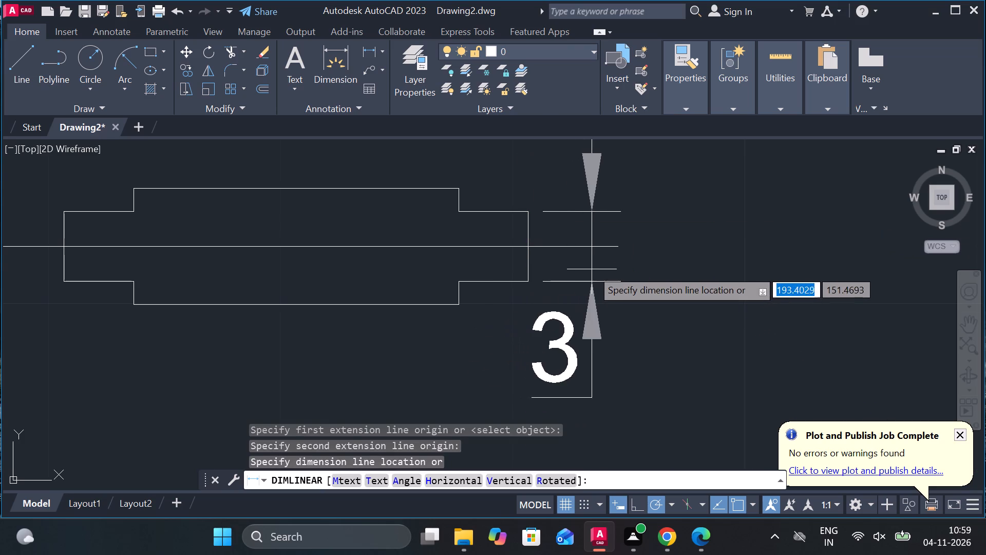
left_click(606, 267)
key("Escape")
Insert a diameter symbol before the value in the right end's vertical dimension text.
double_click(581, 333)
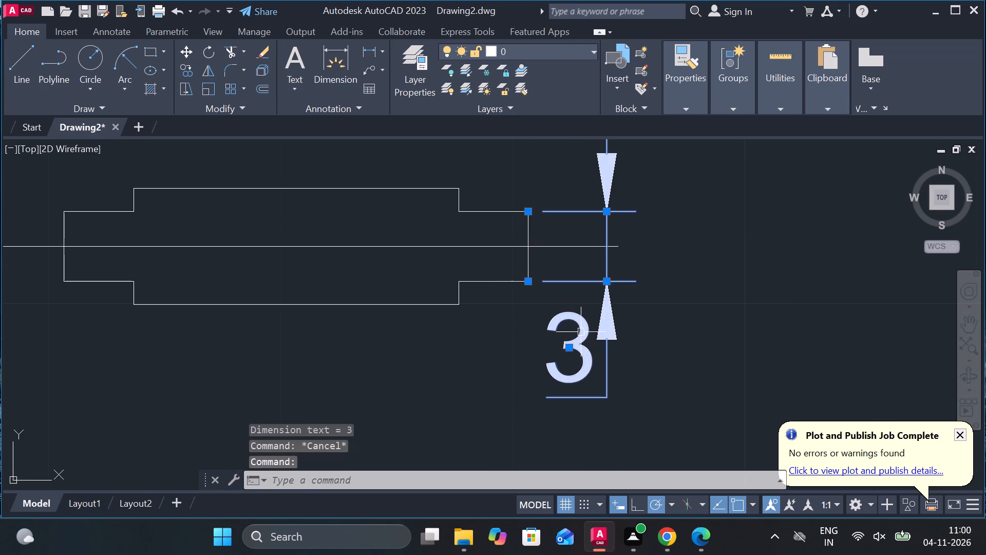
left_click(661, 96)
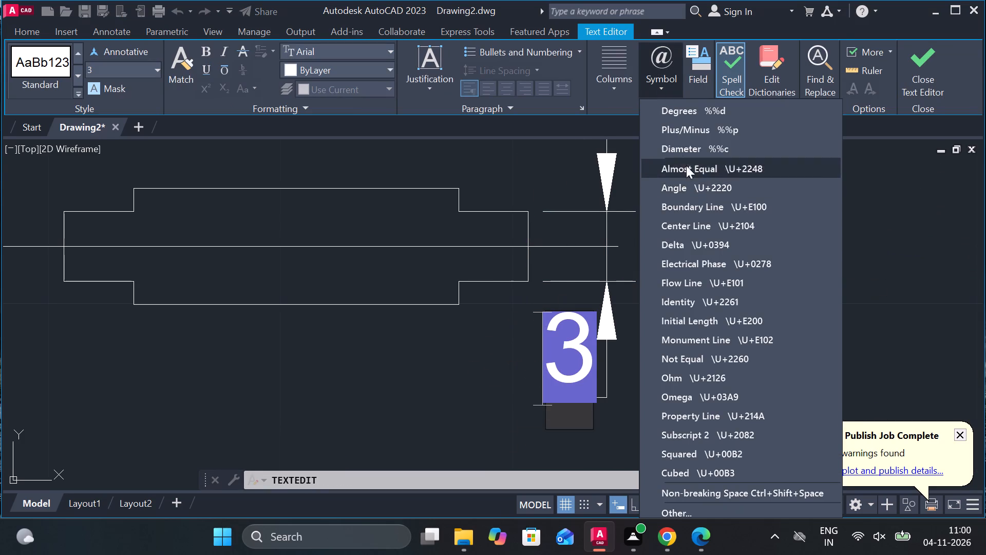
left_click(681, 155)
left_click(935, 73)
scroll(646, 228, "down", 2)
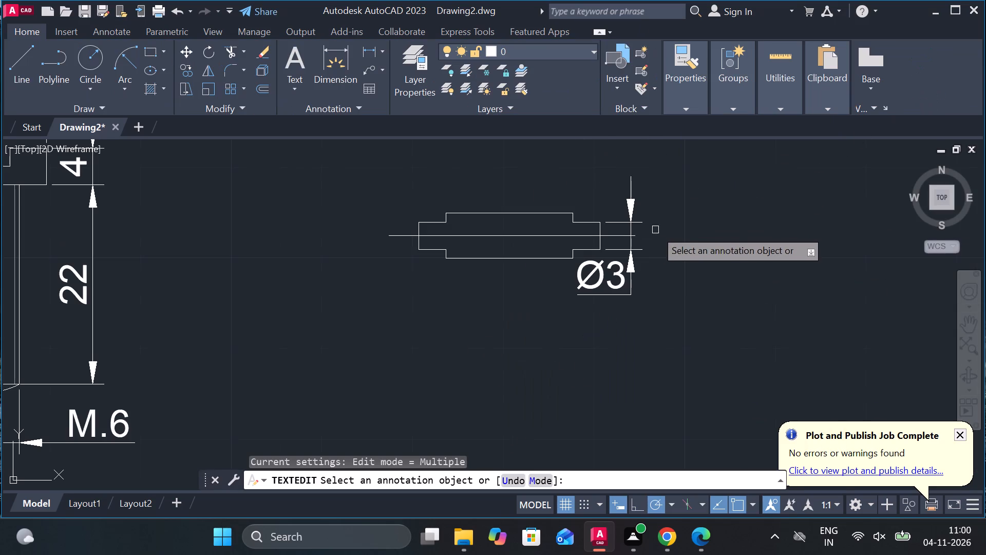
key("Escape")
Move the Ø3 dimension text to above the pin's right end, at the upper end of its dimension line.
left_click(600, 283)
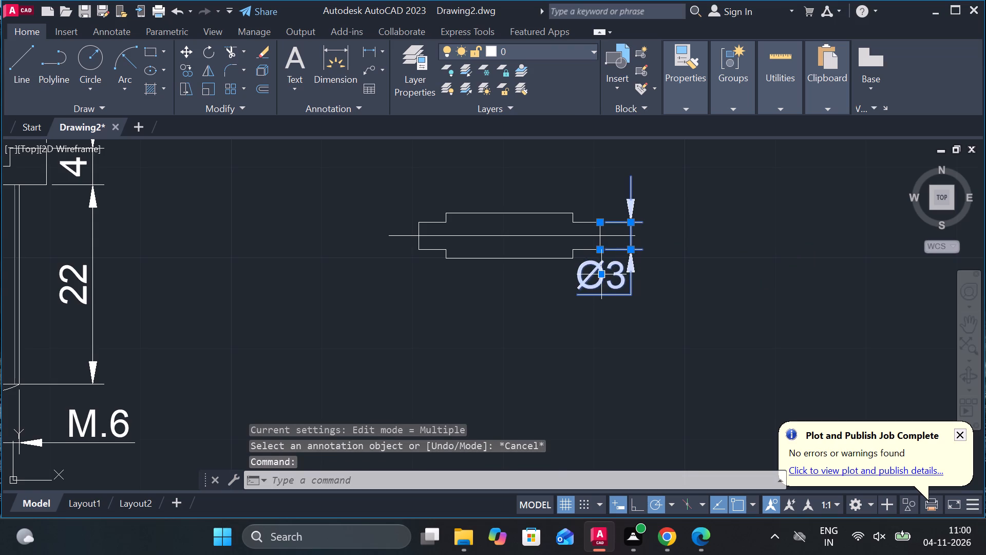
left_click(602, 274)
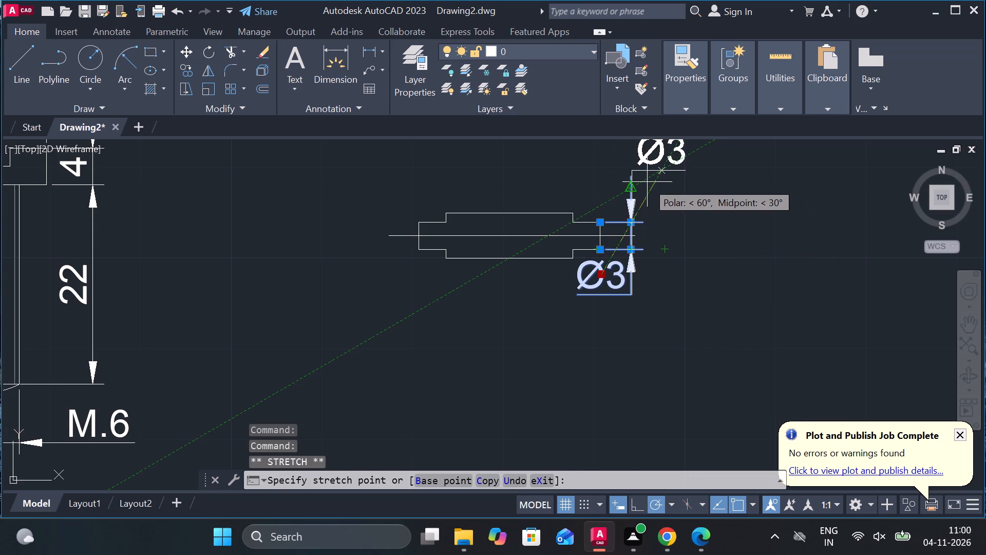
scroll(645, 182, "up", 3)
left_click(630, 192)
scroll(644, 202, "down", 3)
key("Escape")
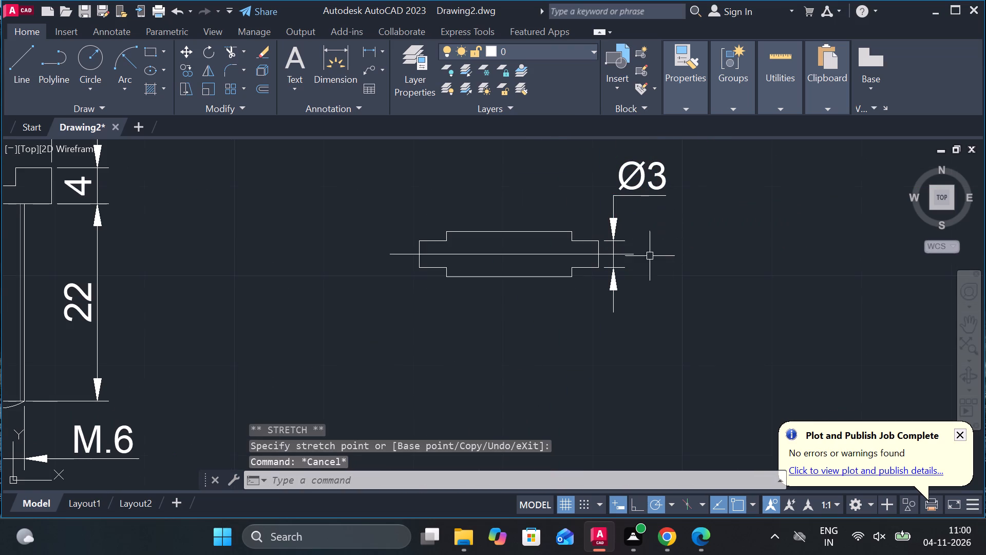
Add horizontal linear dimensions below the pin for its middle section and its right end, with both dimension lines level.
left_click(369, 46)
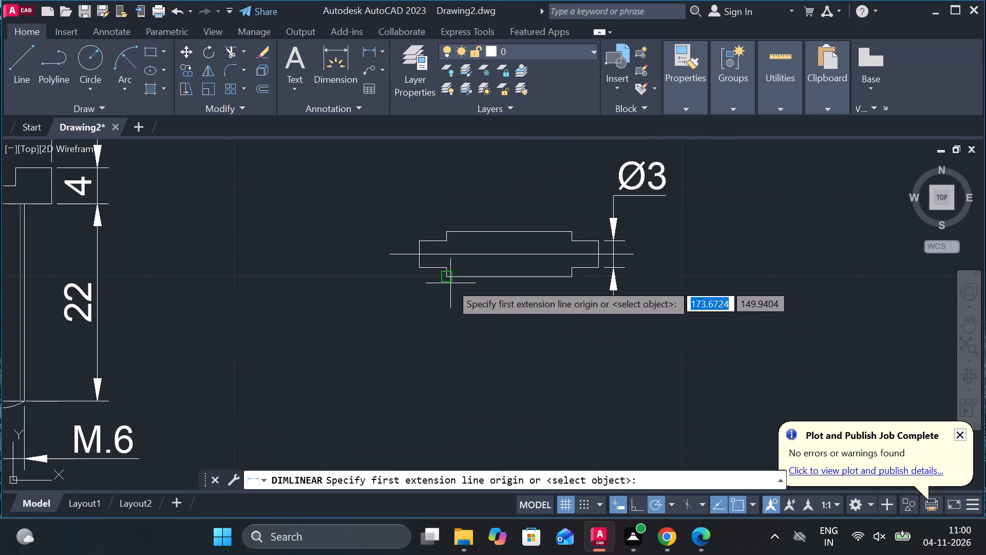
left_click(446, 280)
left_click(566, 276)
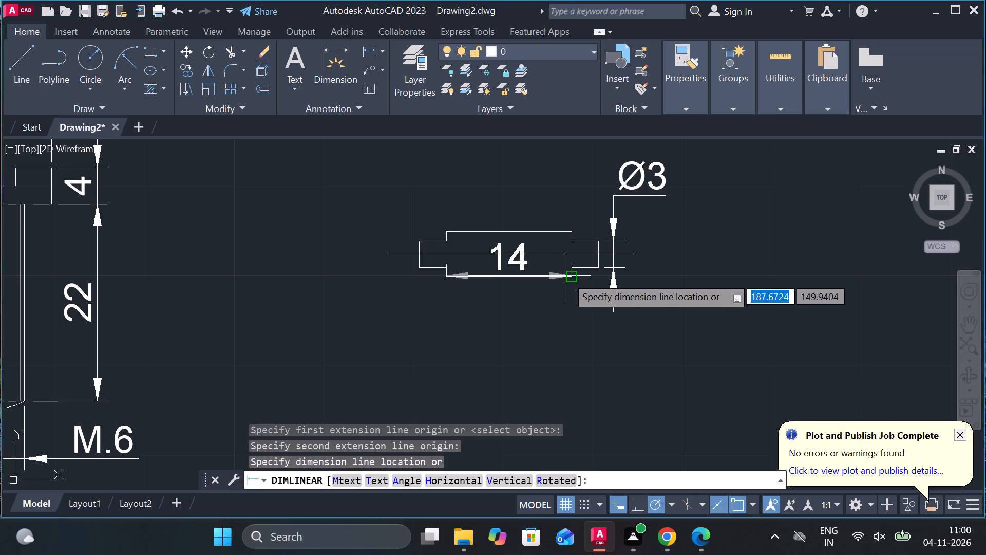
left_click(554, 332)
key("space")
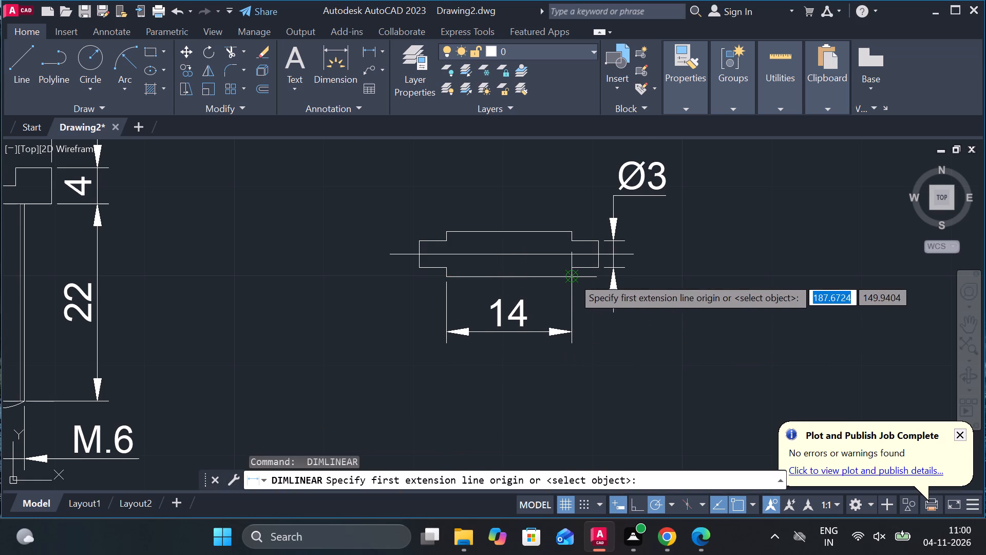
left_click(572, 277)
left_click(598, 270)
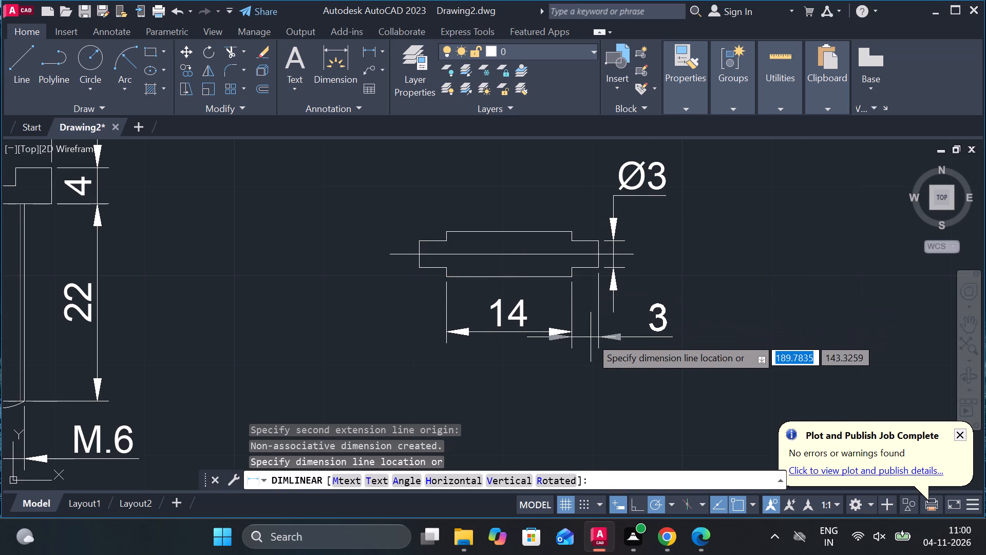
left_click(570, 330)
key("Escape")
Move only the text of the right end's length dimension to between its extension lines, level with the neighbouring text.
left_click(653, 310)
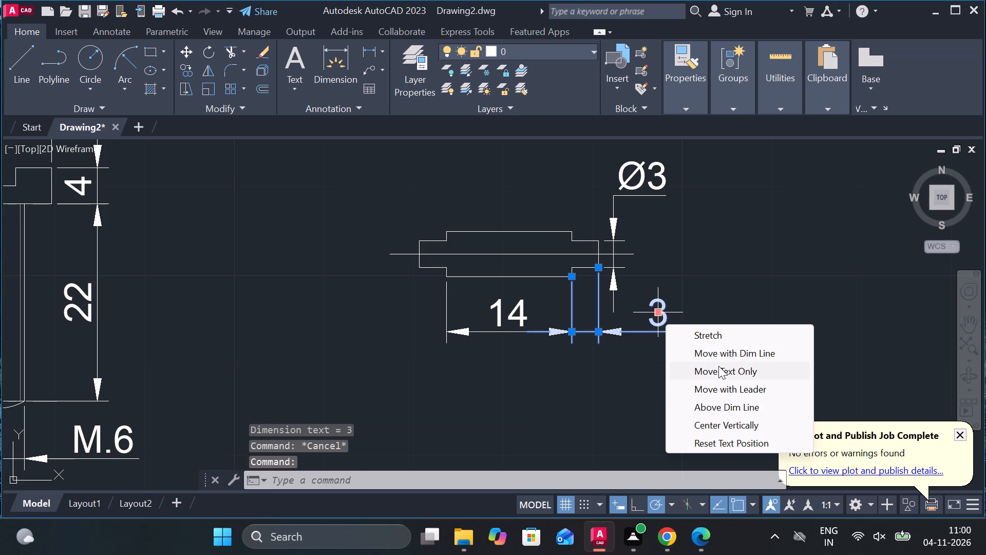
left_click(718, 366)
scroll(624, 329, "up", 3)
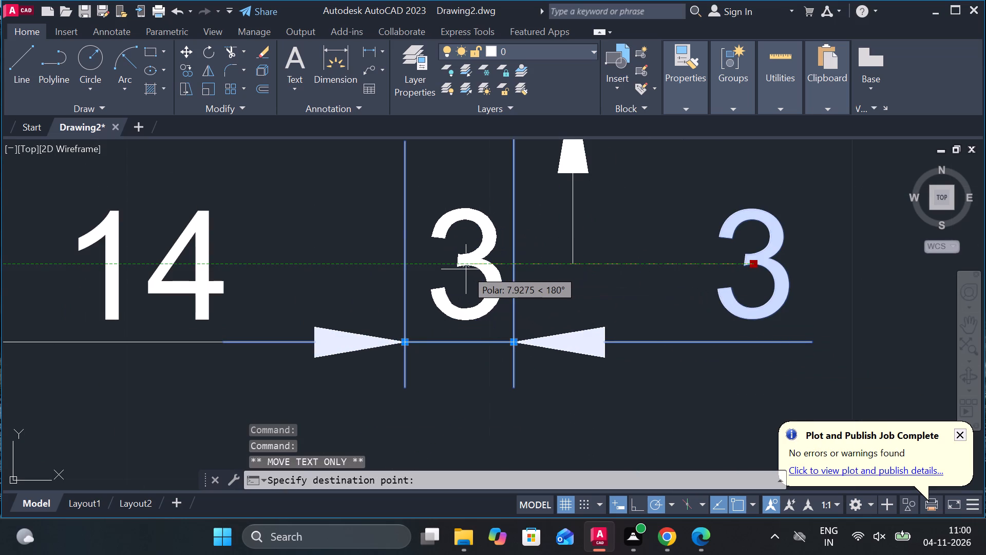
left_click(466, 269)
scroll(552, 284, "down", 3)
key("Escape")
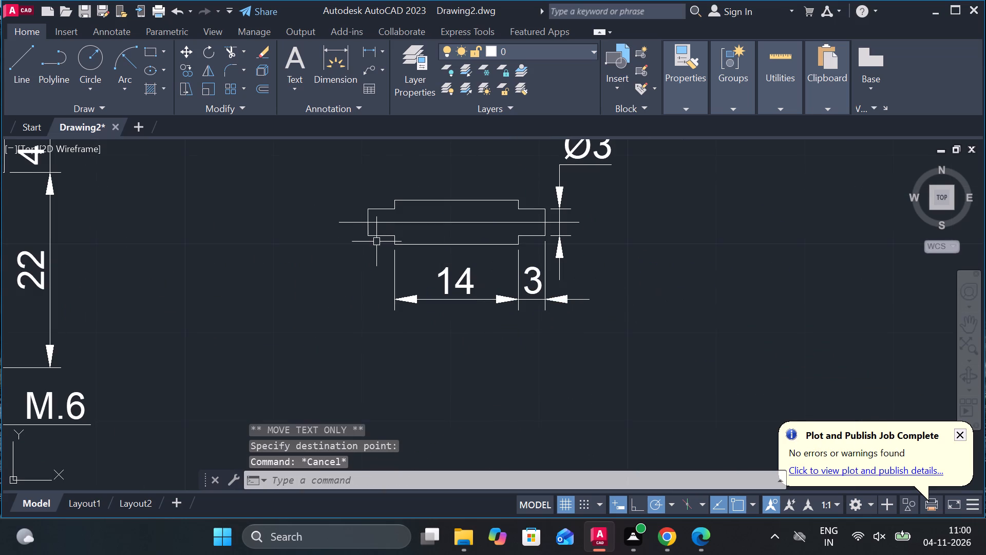
Add a horizontal linear dimension for the pin's left end, in line with the other length dimensions below it.
left_click(366, 51)
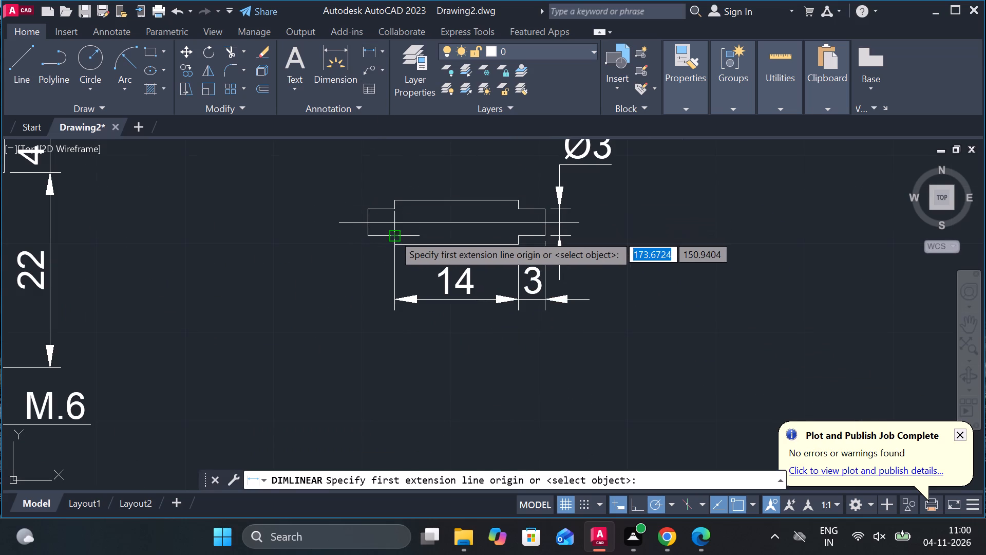
left_click(393, 234)
left_click(362, 234)
left_click(393, 304)
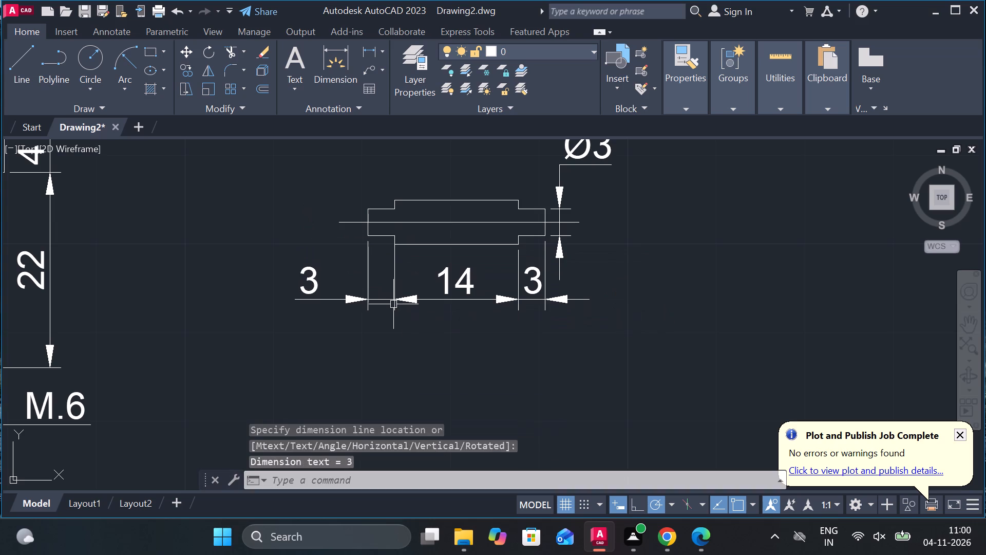
key("Escape")
Move only the text of the left end's length dimension to between its two extension lines.
left_click(301, 284)
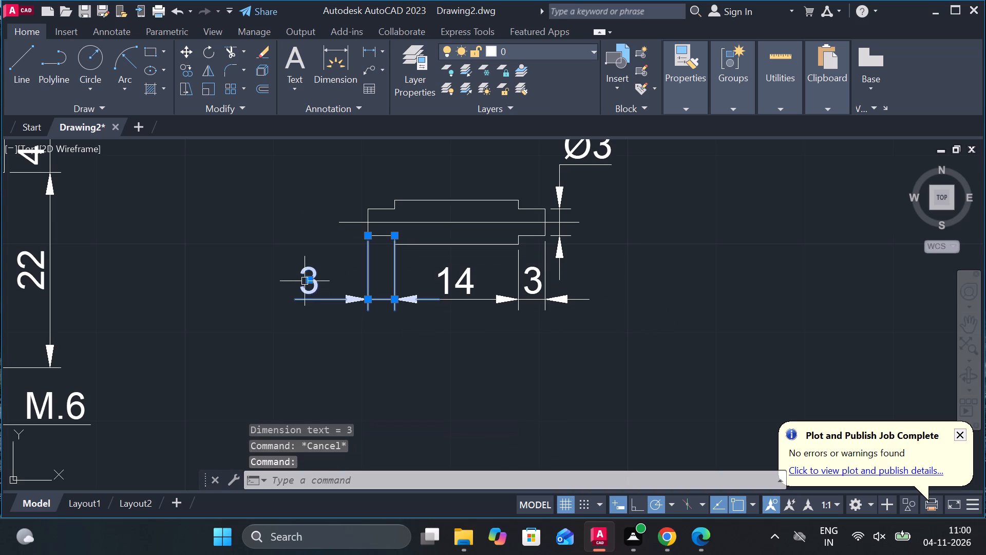
left_click(397, 331)
scroll(341, 302, "up", 3)
left_click(503, 221)
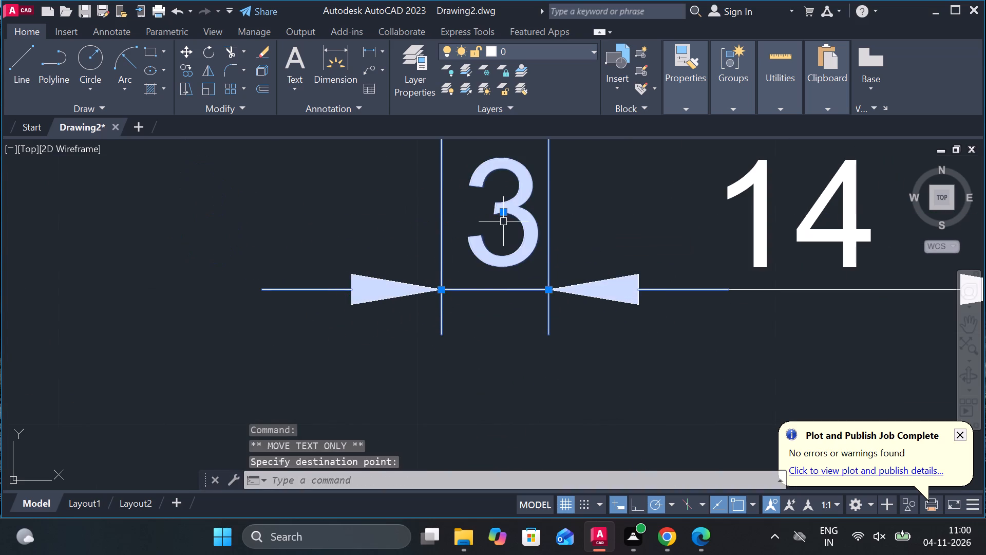
key("Escape")
scroll(543, 254, "down", 3)
Add a vertical linear dimension for the full height of the pin's middle section, placed left of the pin.
left_click(377, 52)
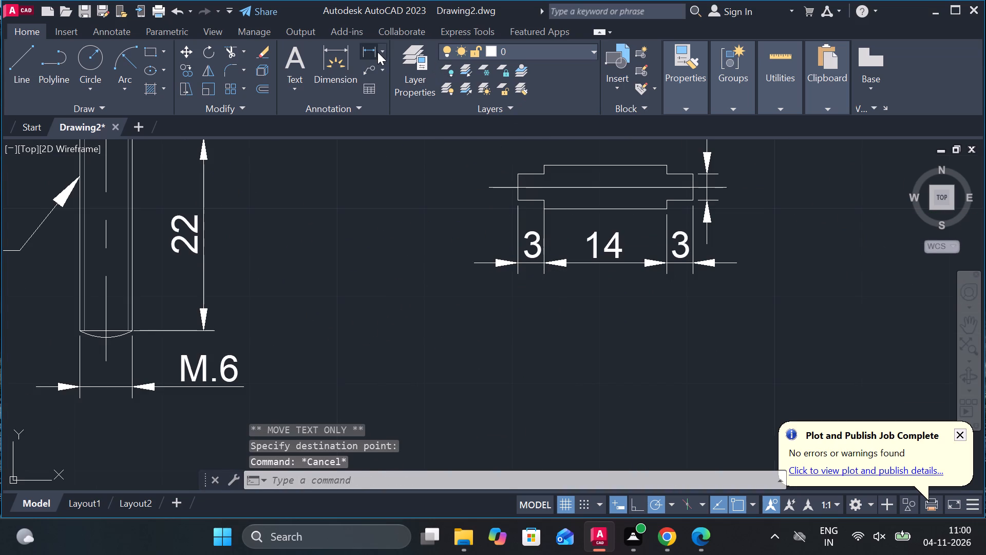
scroll(540, 173, "up", 2)
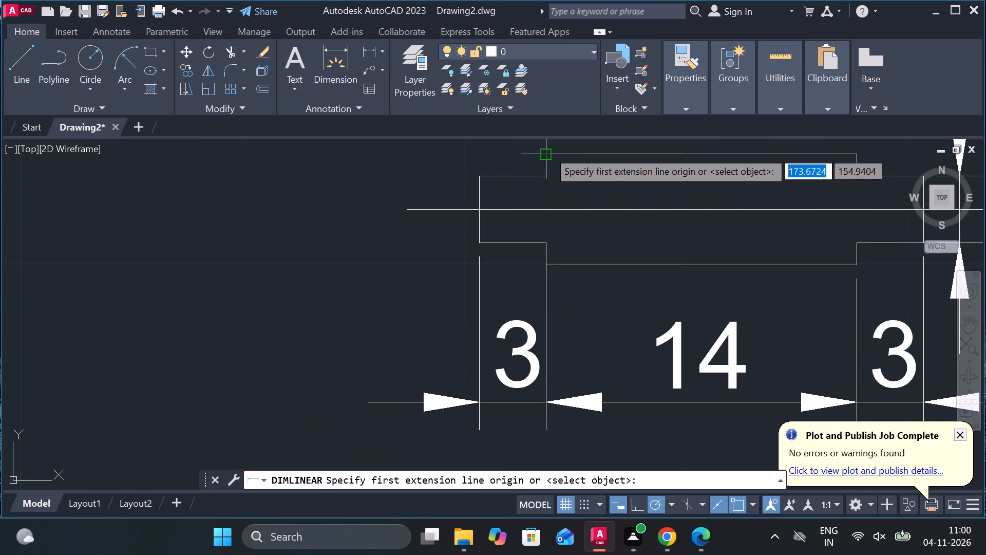
left_click(548, 151)
left_click(552, 262)
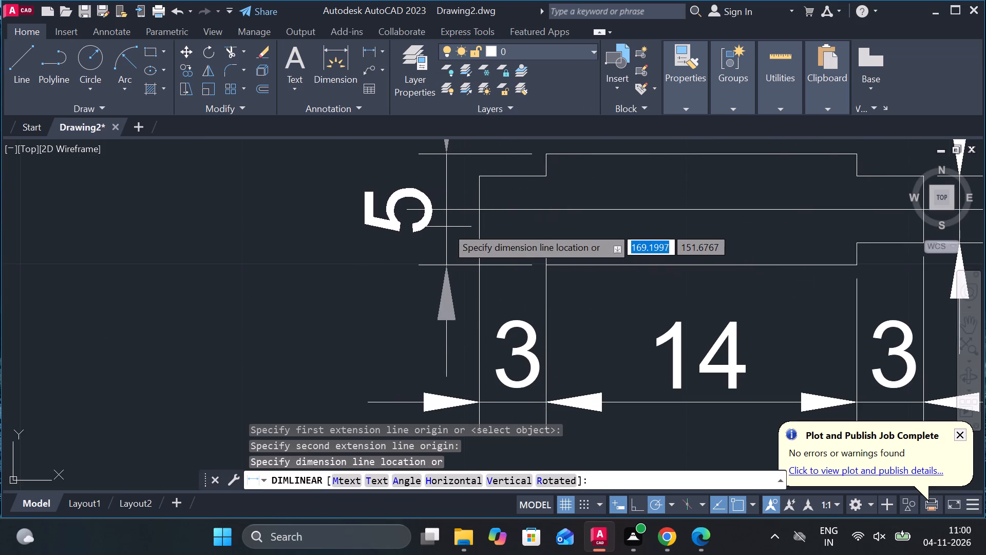
left_click(416, 225)
key("Escape")
Insert a diameter symbol before the value in the middle section's vertical dimension text.
double_click(378, 196)
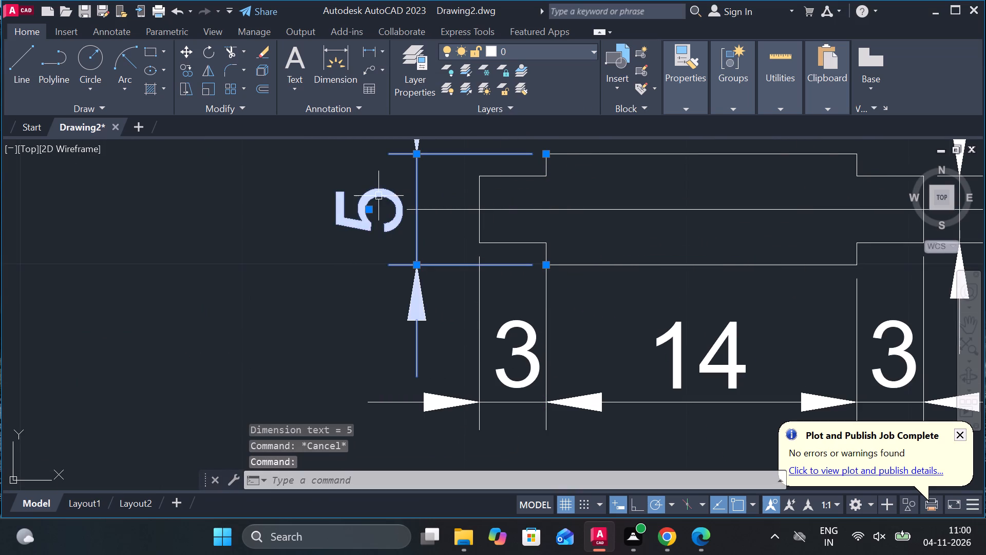
left_click(666, 86)
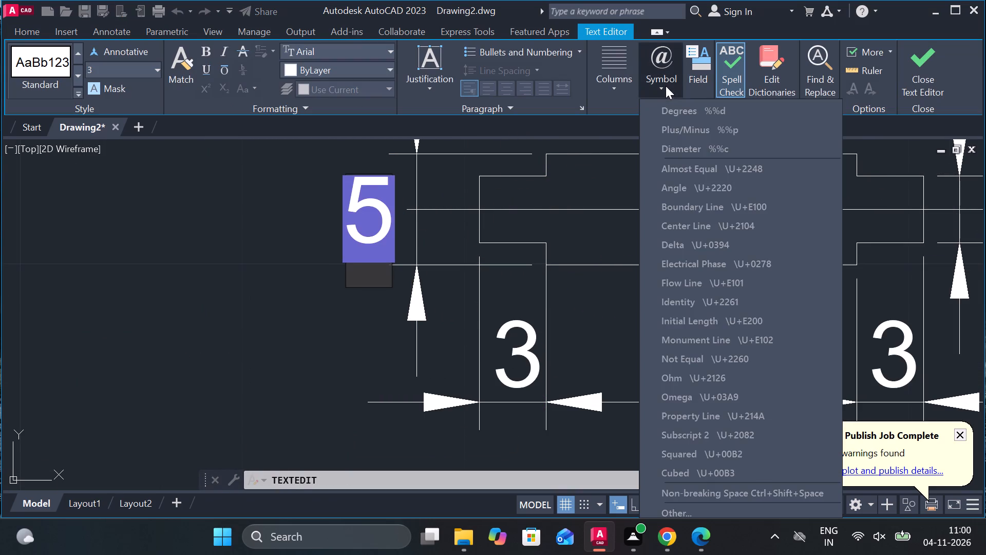
left_click(687, 158)
left_click(688, 155)
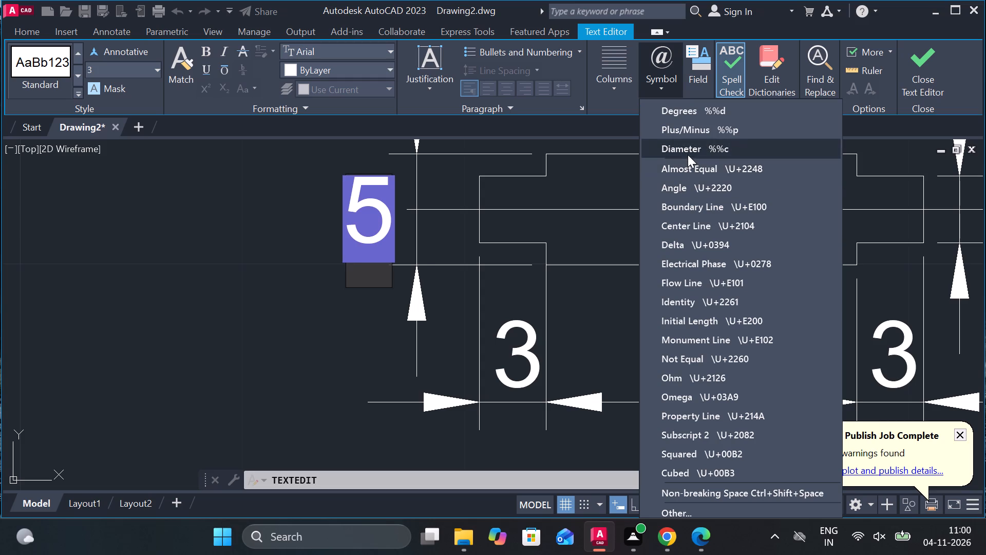
left_click(912, 60)
scroll(599, 243, "down", 2)
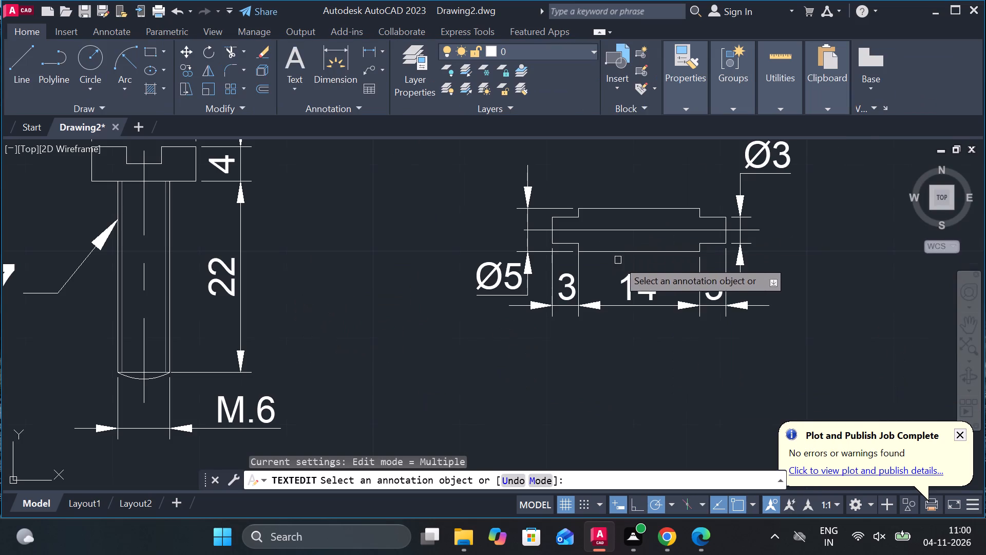
scroll(520, 270, "up", 2)
key("Escape")
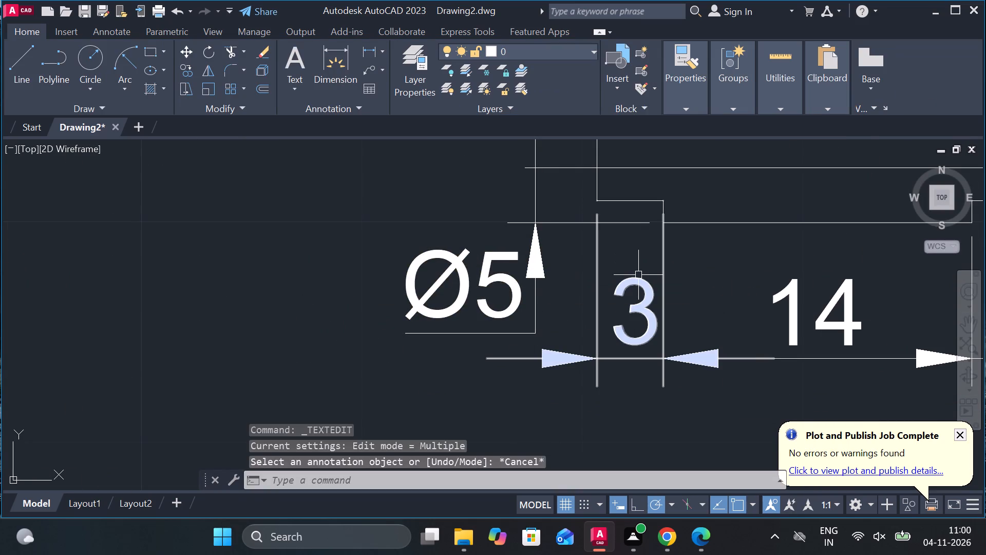
key("Escape")
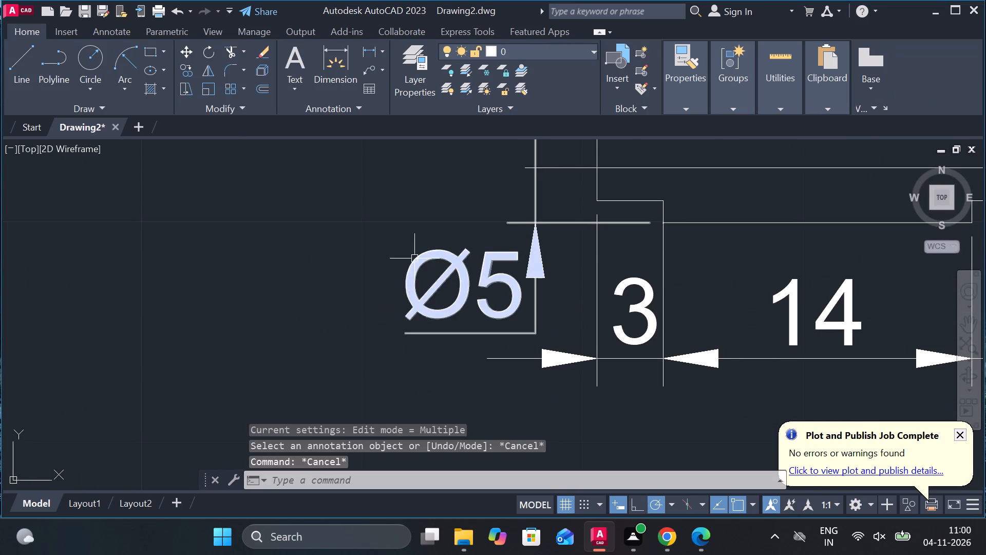
Move only the Ø5 text to the left of its dimension line, reading vertically near the pin's centerline.
middle_click_drag(412, 256, 406, 299)
left_click(421, 298)
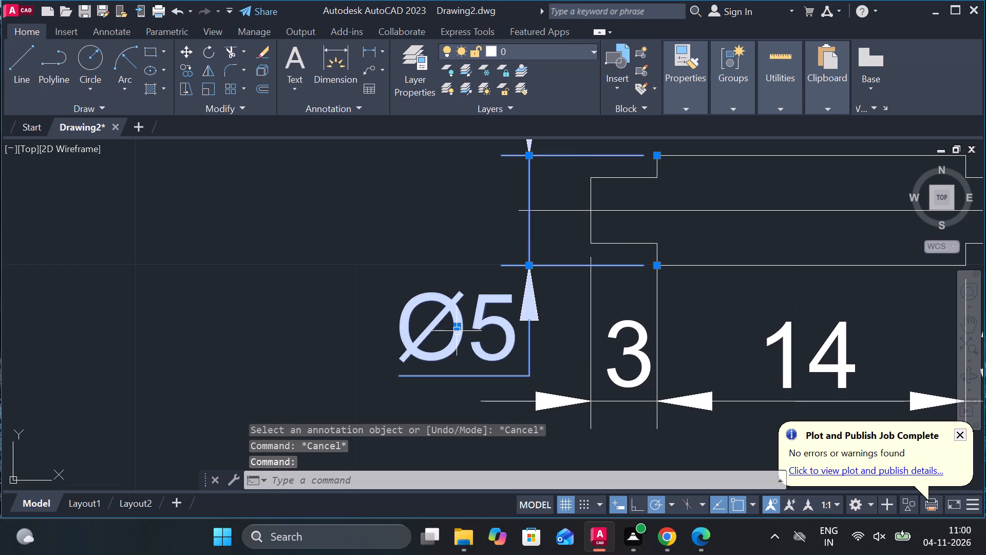
left_click(525, 383)
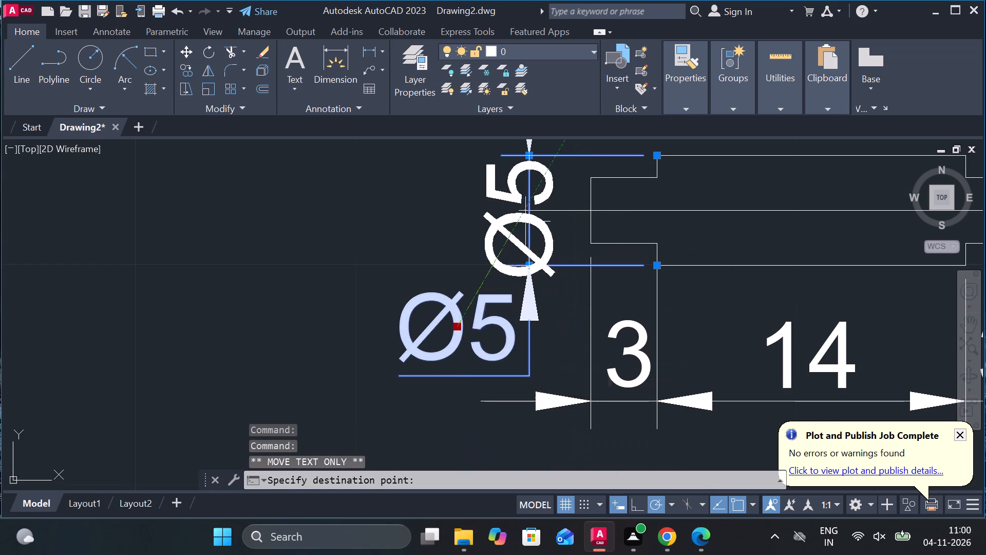
scroll(524, 215, "up", 1)
left_click(423, 217)
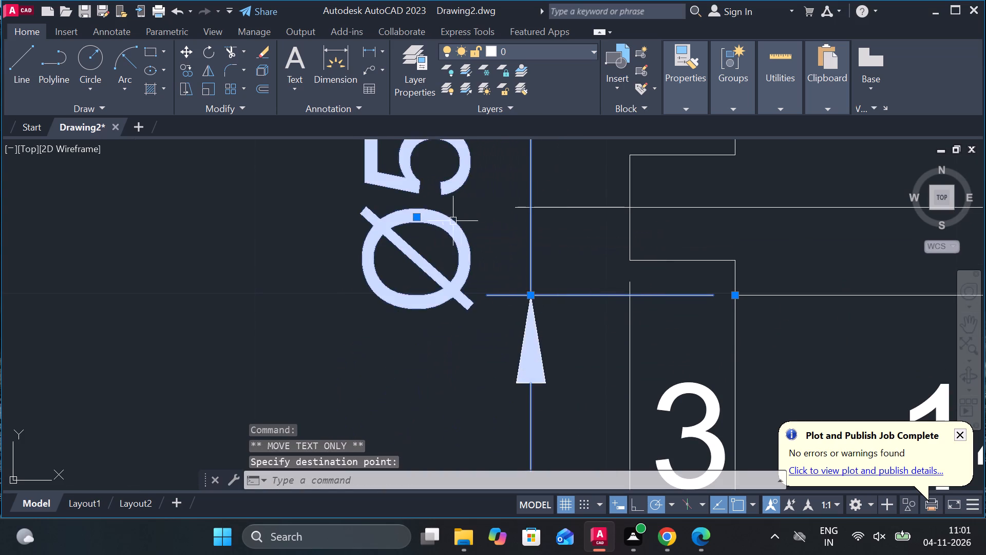
scroll(463, 221, "down", 2)
key("Escape")
Set the ISO-25 dimension style's text alignment to Aligned with dimension line and make that style current.
type("D")
key("space")
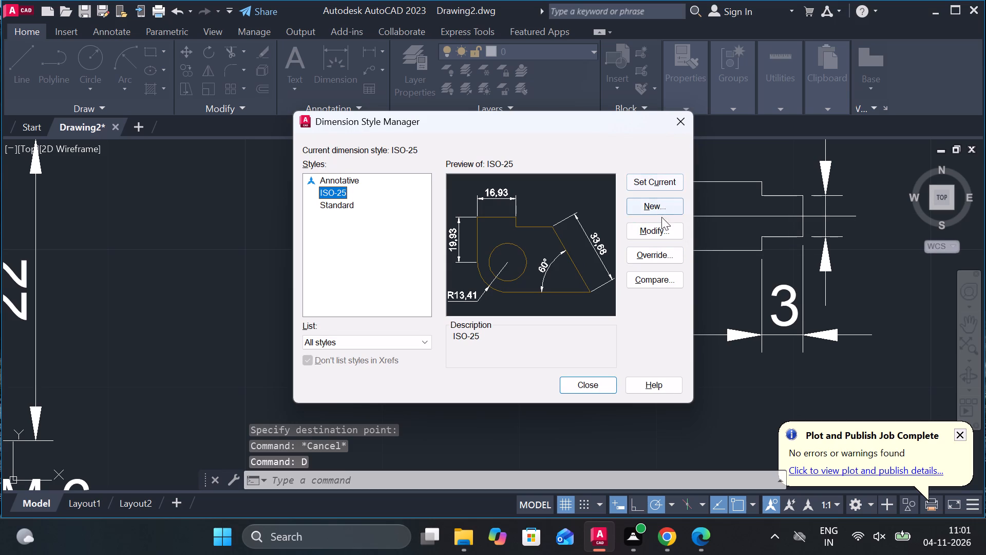
left_click(661, 227)
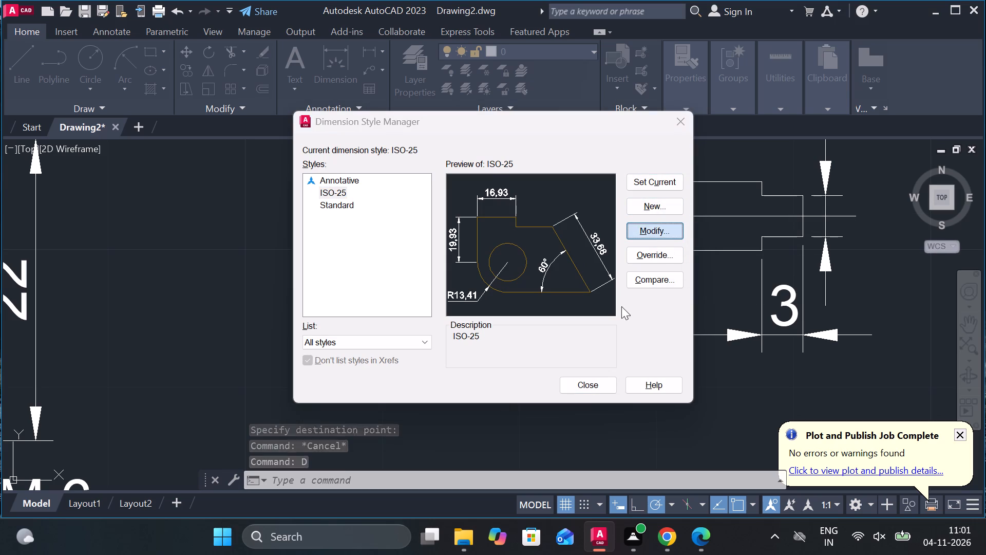
left_click(513, 338)
left_click(526, 435)
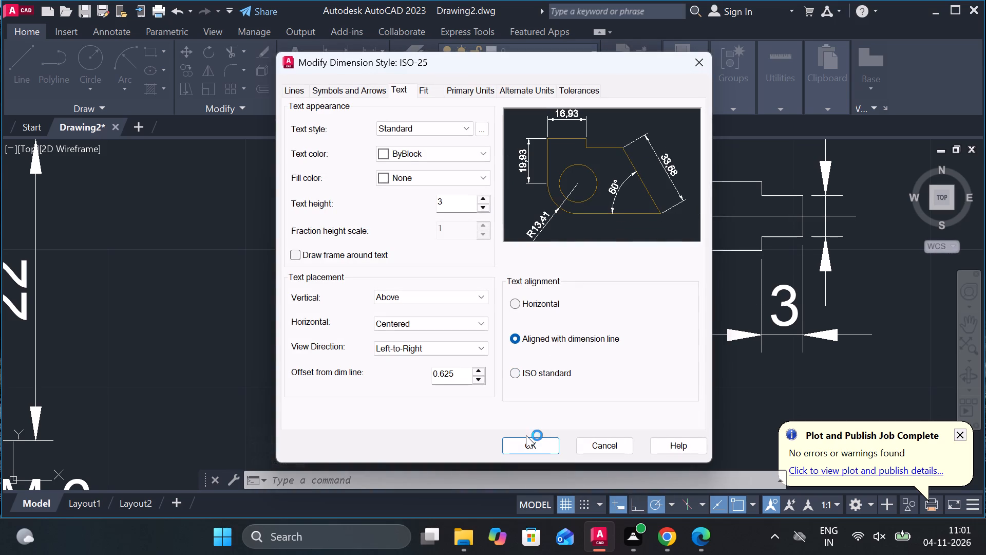
left_click(527, 439)
left_click(658, 187)
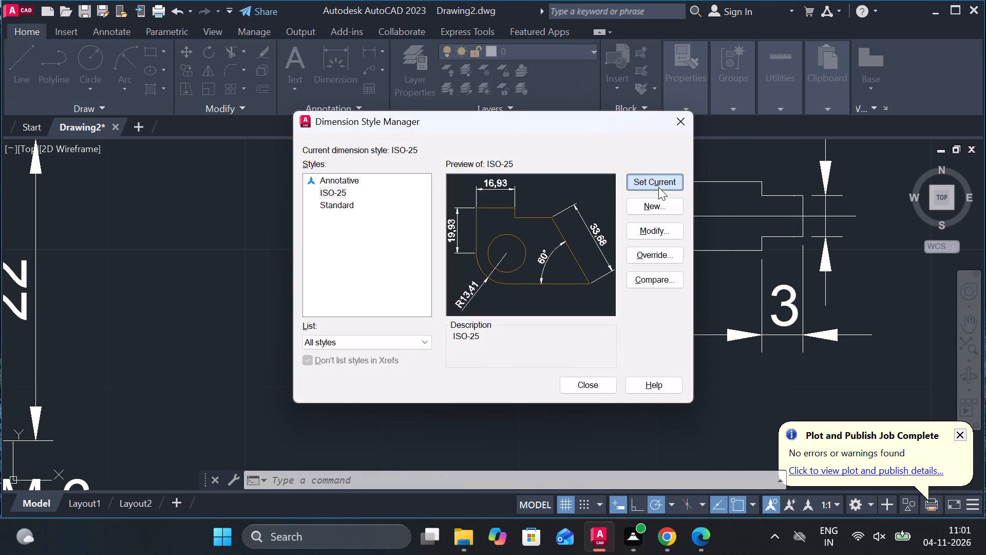
left_click(586, 386)
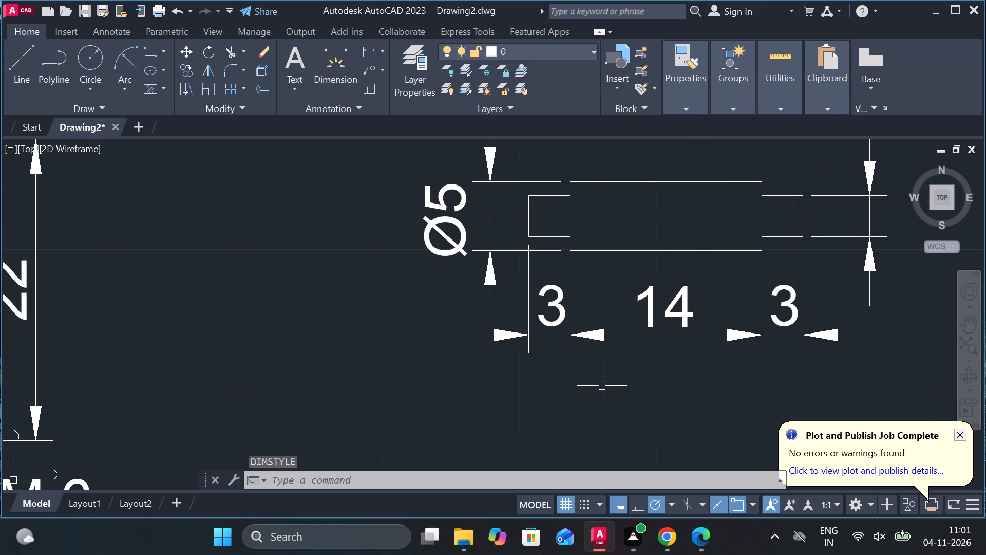
Add a multileader pointing to the top edge of the pin's middle section, with the label 2 at text height 7.
scroll(636, 335, "down", 2)
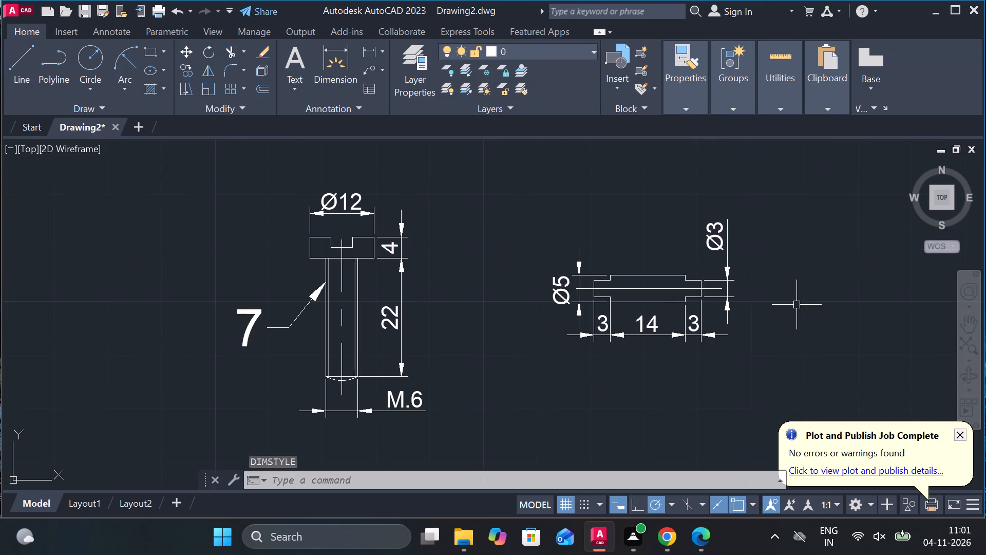
scroll(798, 305, "up", 2)
middle_click_drag(799, 305, 797, 332)
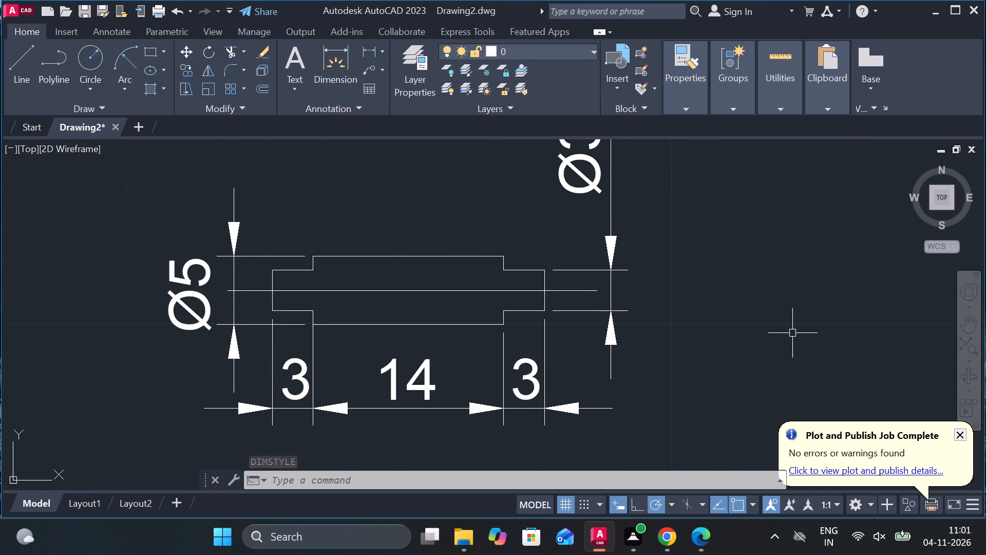
scroll(734, 303, "down", 1)
middle_click_drag(518, 245, 547, 307)
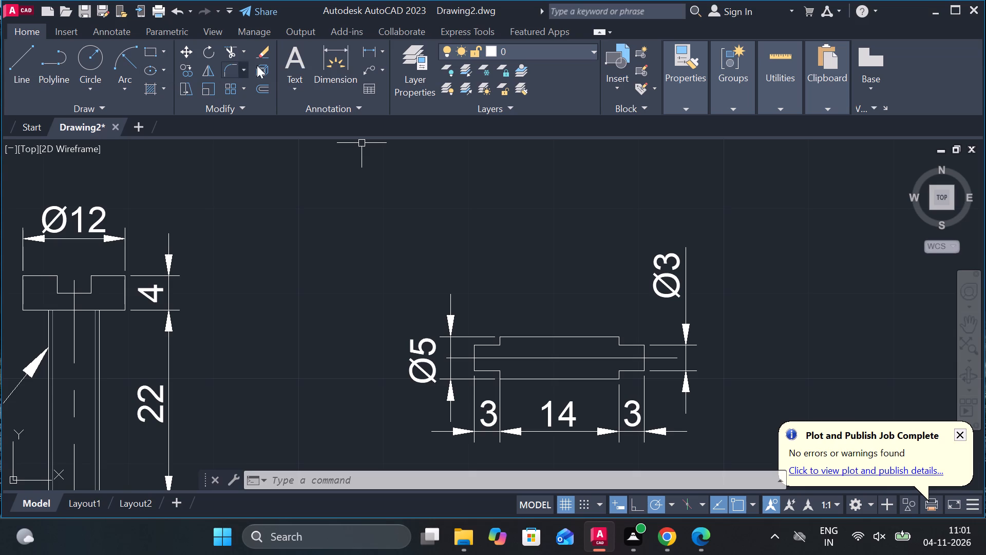
left_click(361, 65)
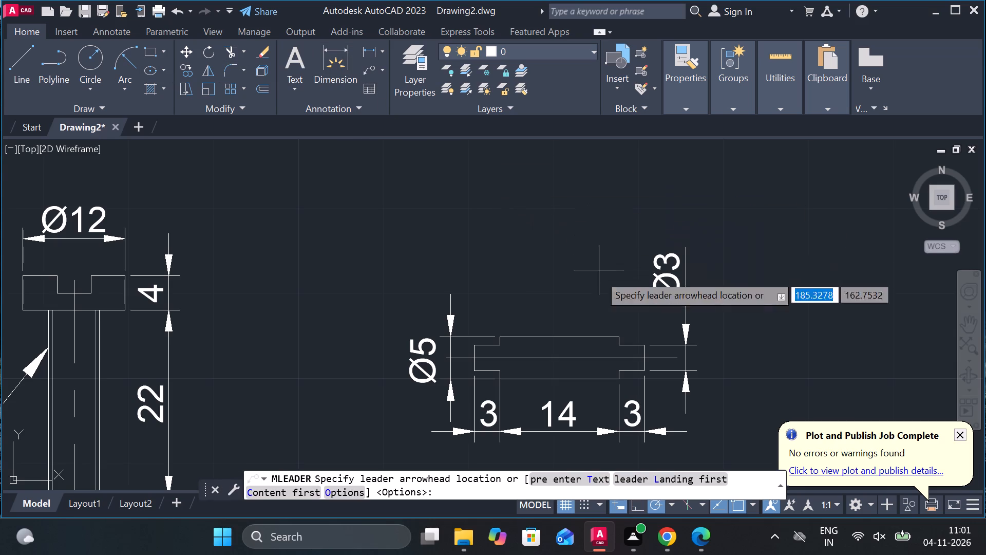
left_click(597, 336)
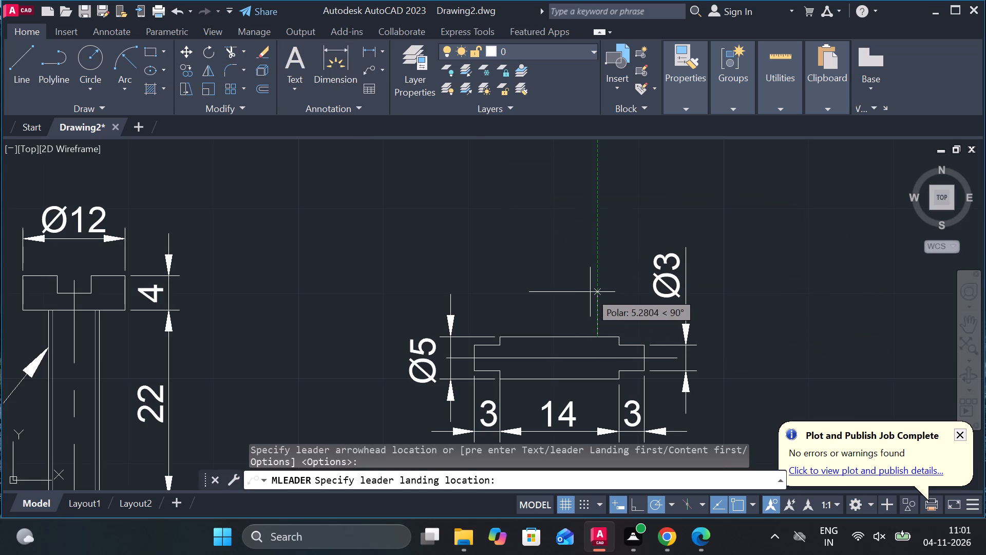
left_click(566, 257)
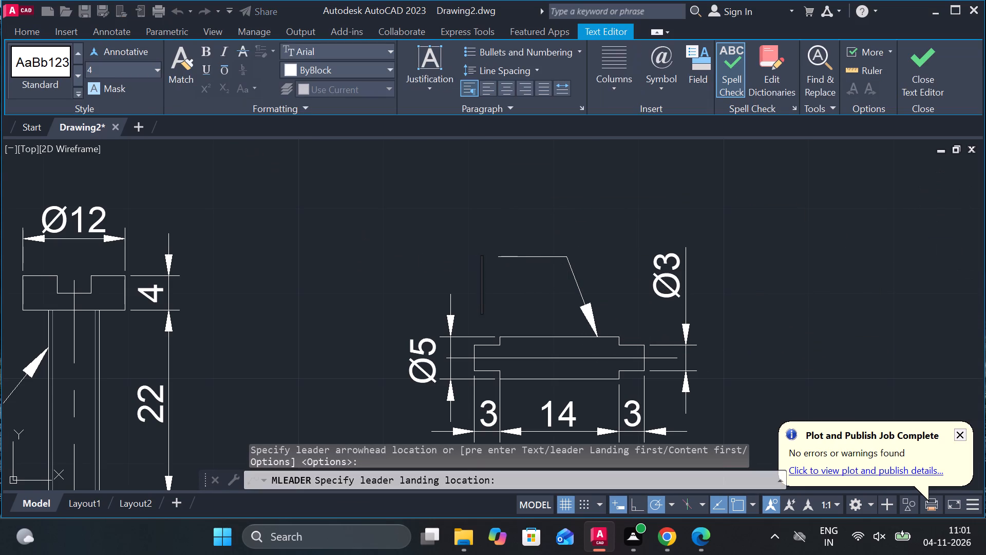
left_click(125, 64)
key("7")
key("Return")
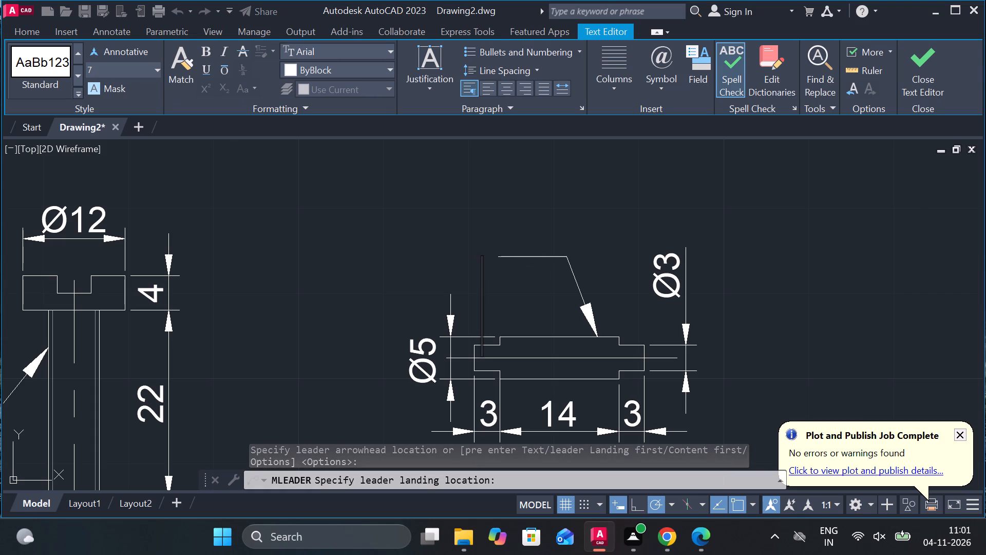
key("2")
left_click(926, 77)
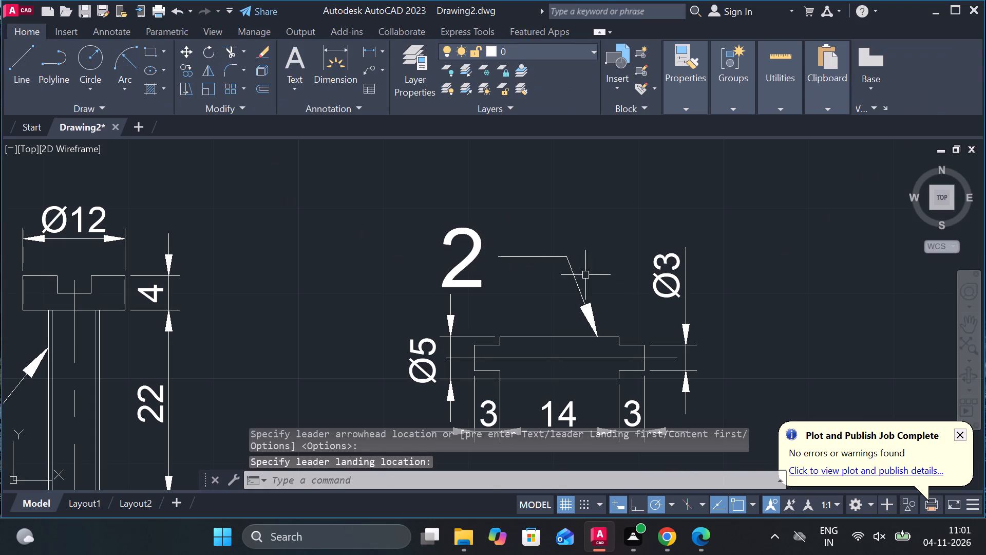
Set the pin leader's landing distance to 5 and its landing gap to 1.
key("Escape")
double_click(564, 268)
key("Escape")
double_click(563, 258)
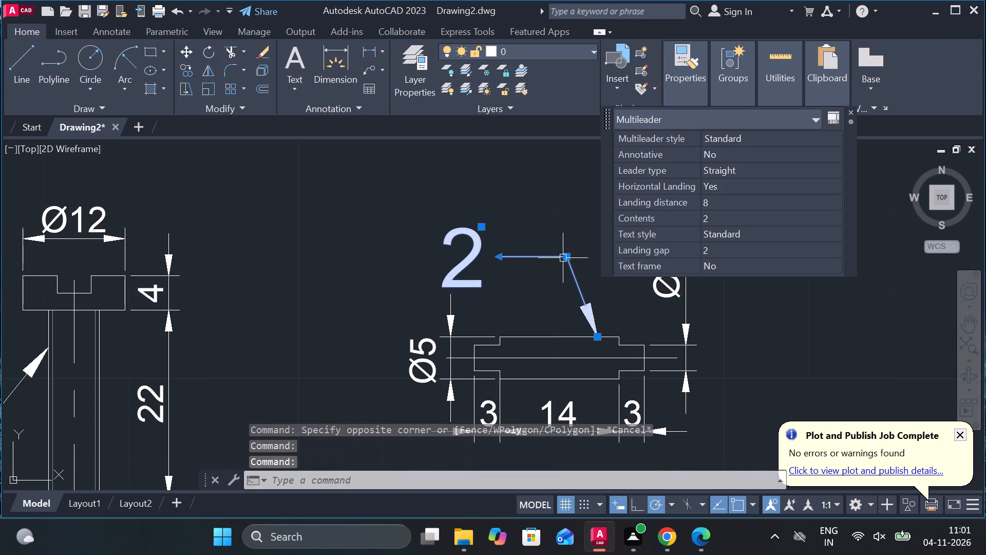
left_click(717, 203)
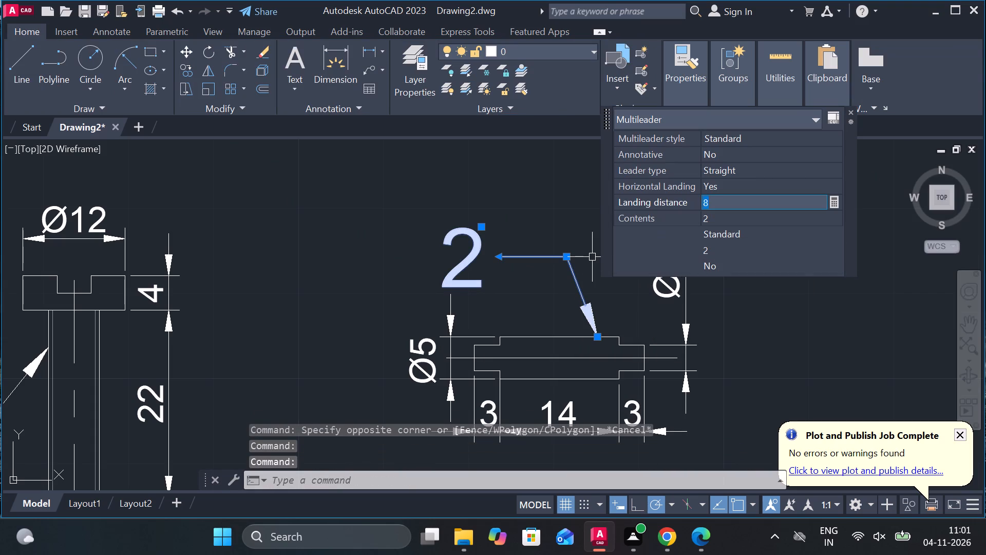
type("5")
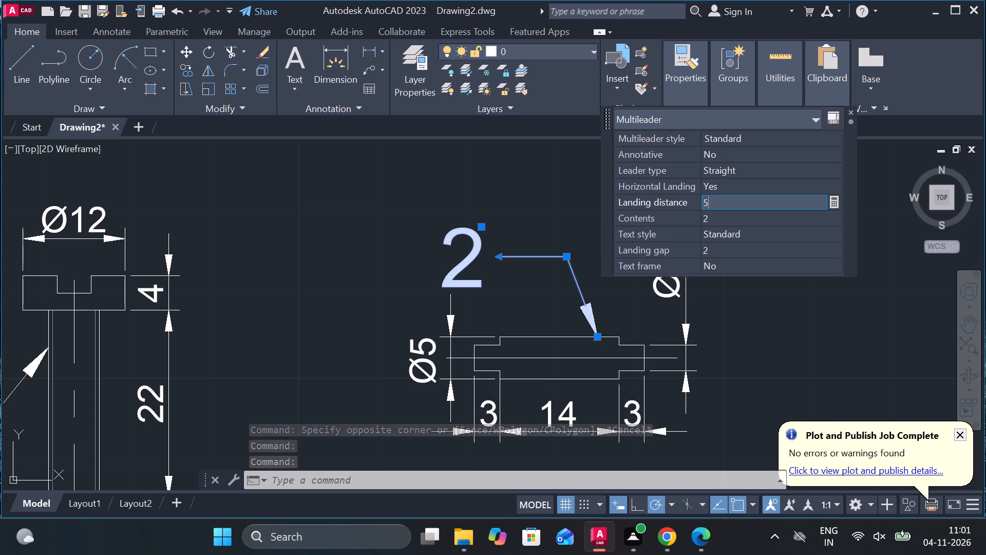
key("space")
key("Return")
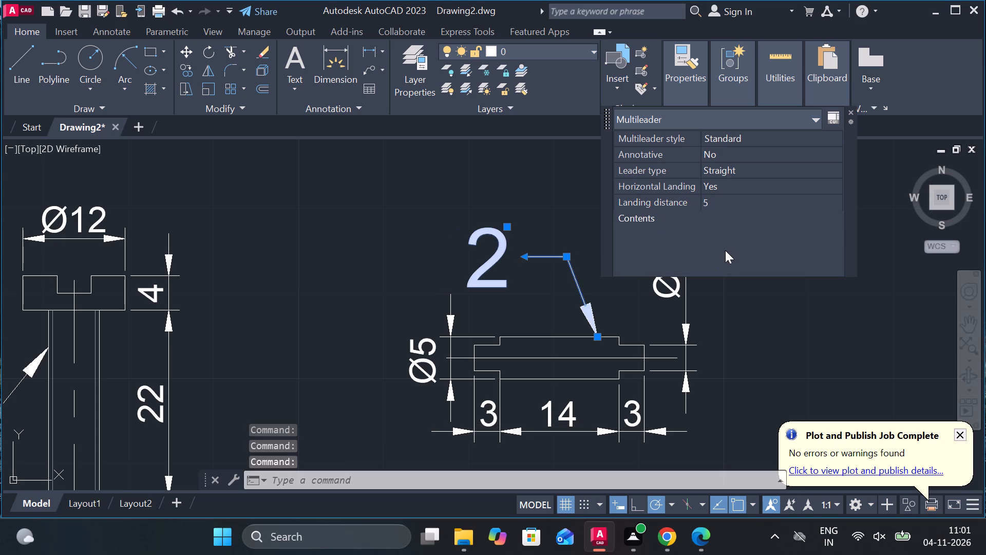
left_click(725, 250)
key("1")
key("Return")
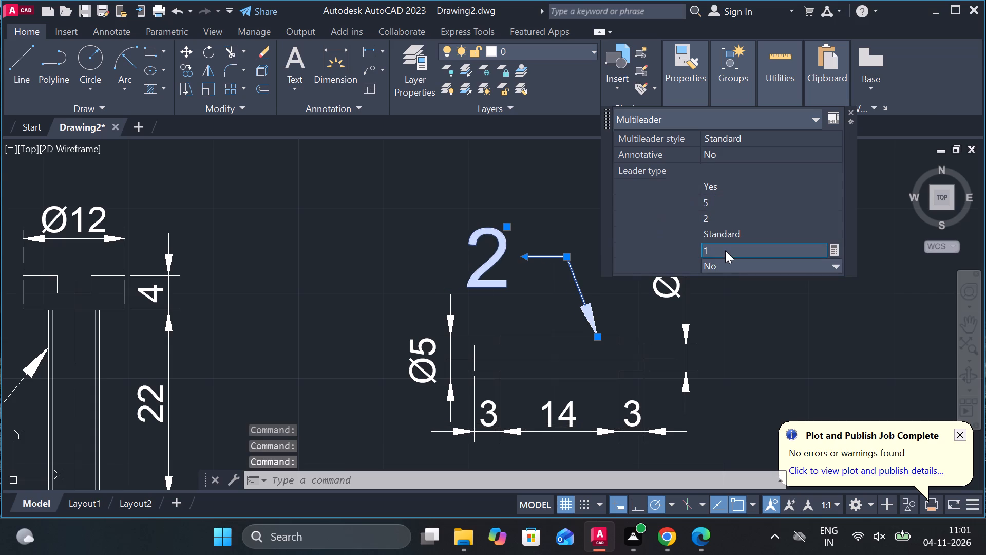
left_click(787, 305)
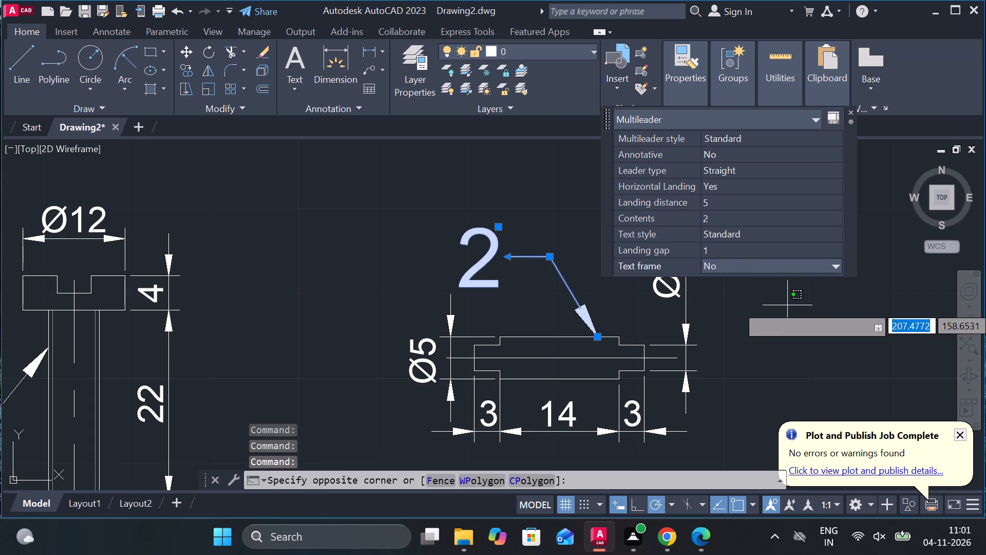
key("Escape")
key("Escape")
Draw a closed rectangle 8 wide and 3 high with lines, in the empty area beside the pin, as a new part's head.
scroll(788, 306, "down", 2)
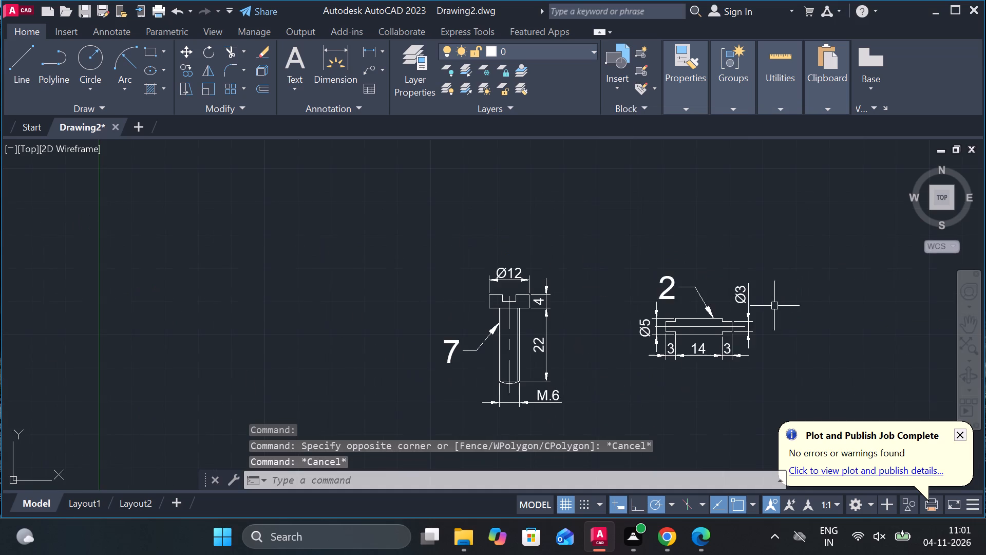
middle_click_drag(656, 295, 621, 234)
middle_click_drag(636, 253, 587, 252)
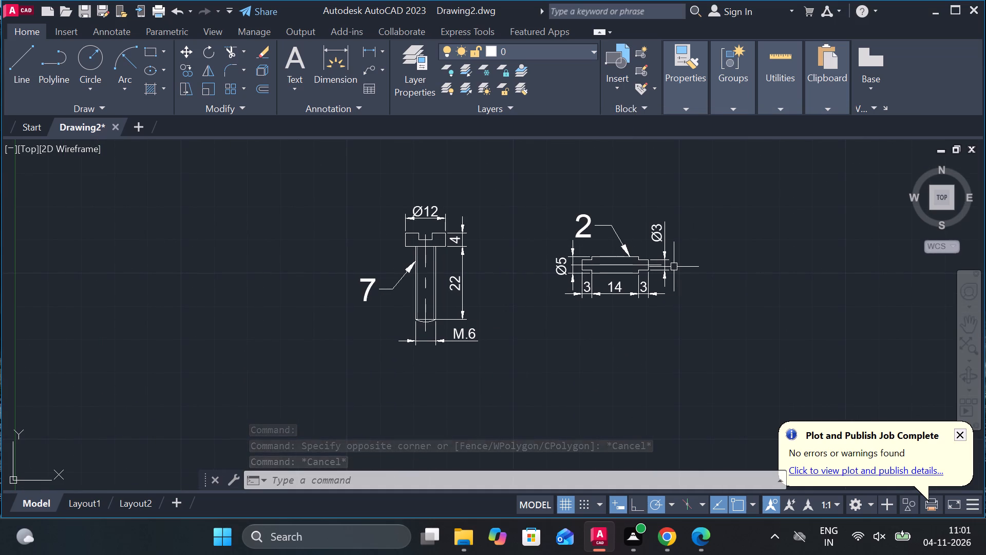
scroll(639, 287, "up", 2)
middle_click_drag(631, 287, 300, 254)
scroll(426, 292, "down", 2)
middle_click_drag(487, 310, 324, 272)
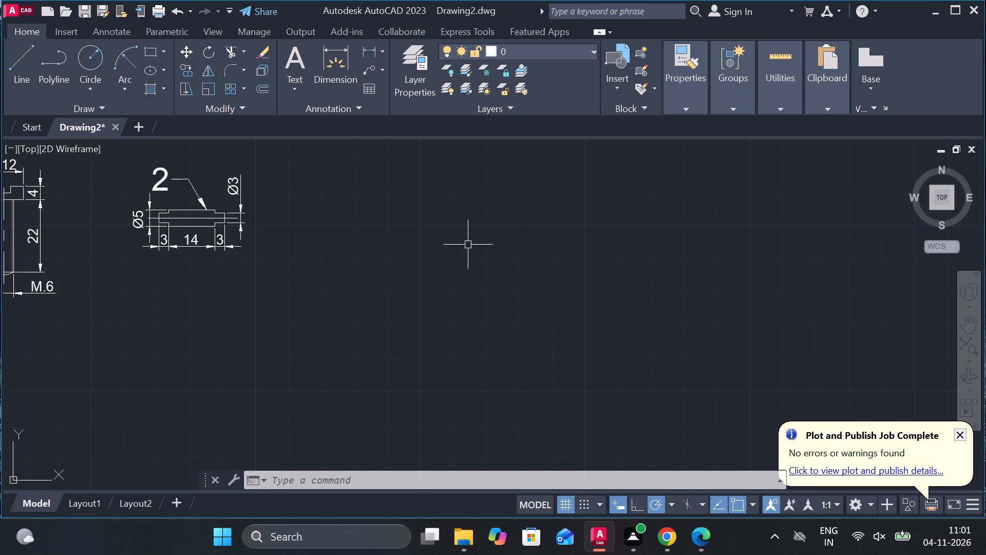
key("Escape")
key("l")
key("Return")
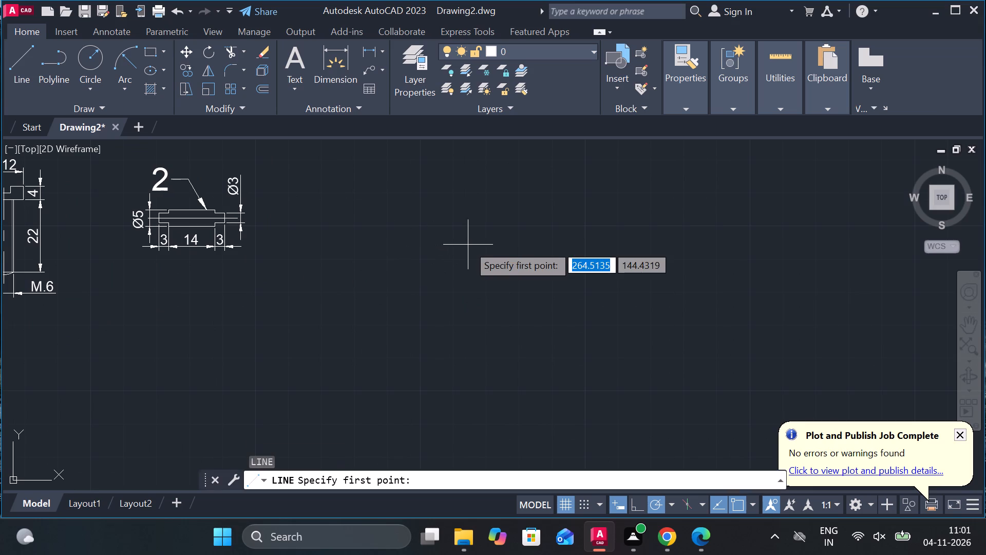
left_click(481, 217)
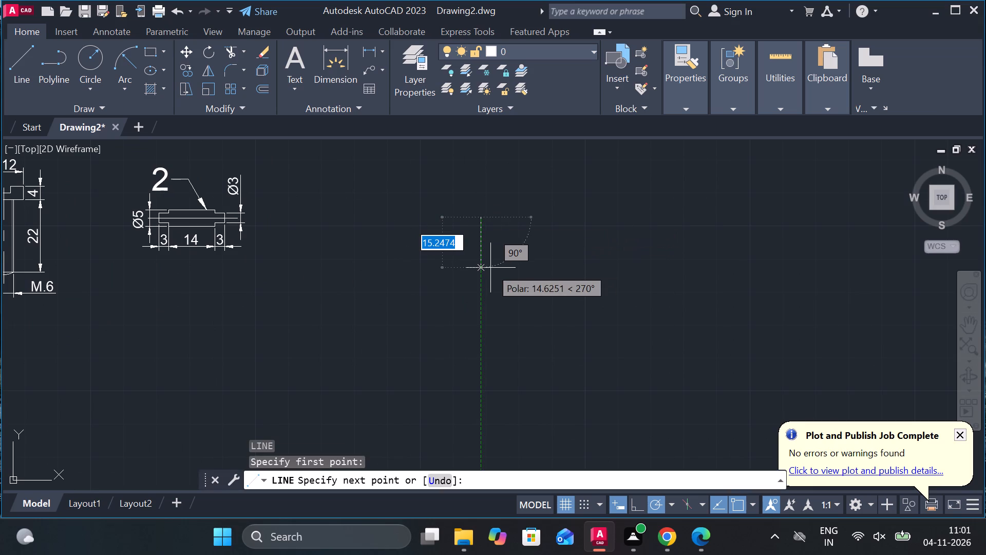
type("3")
key("space")
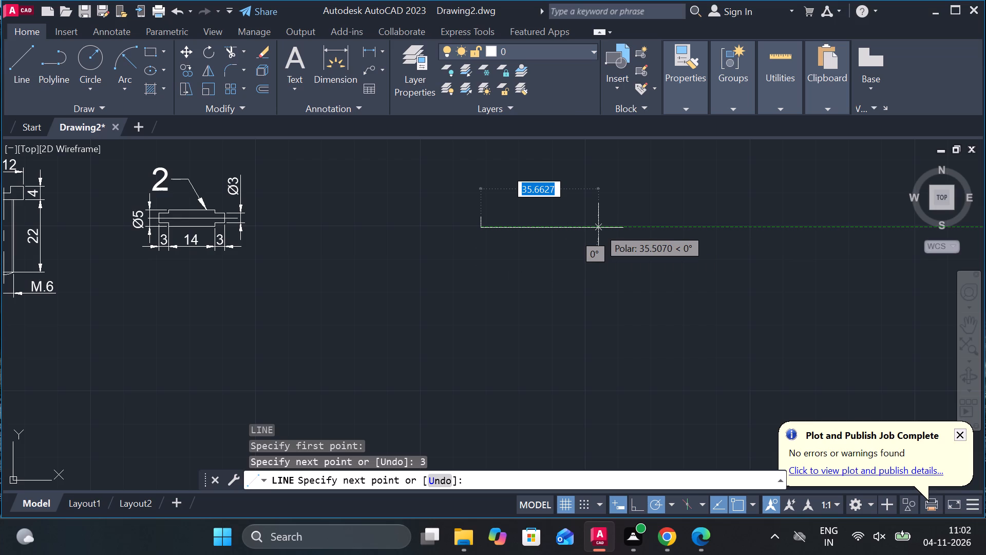
type("8")
key("space")
scroll(480, 208, "up", 2)
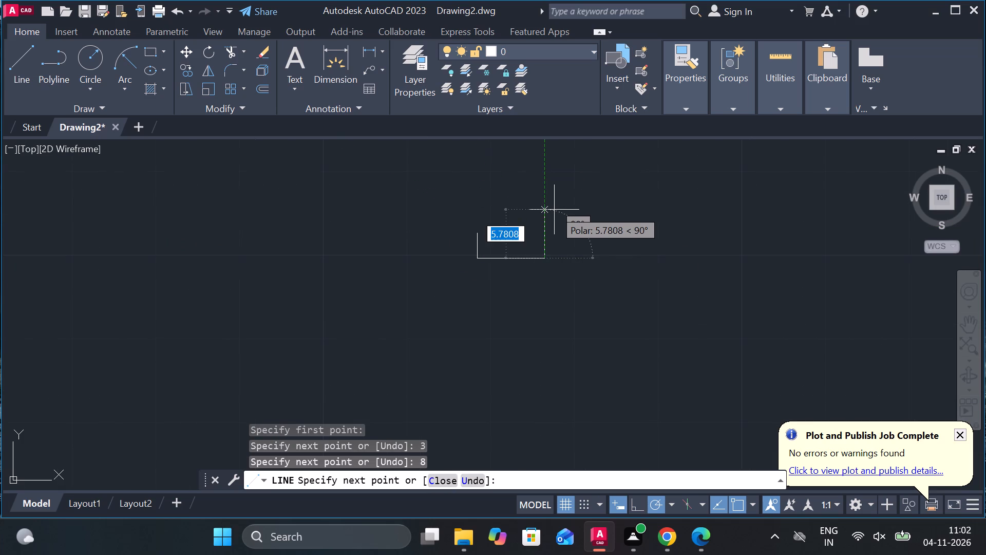
type("3")
key("space")
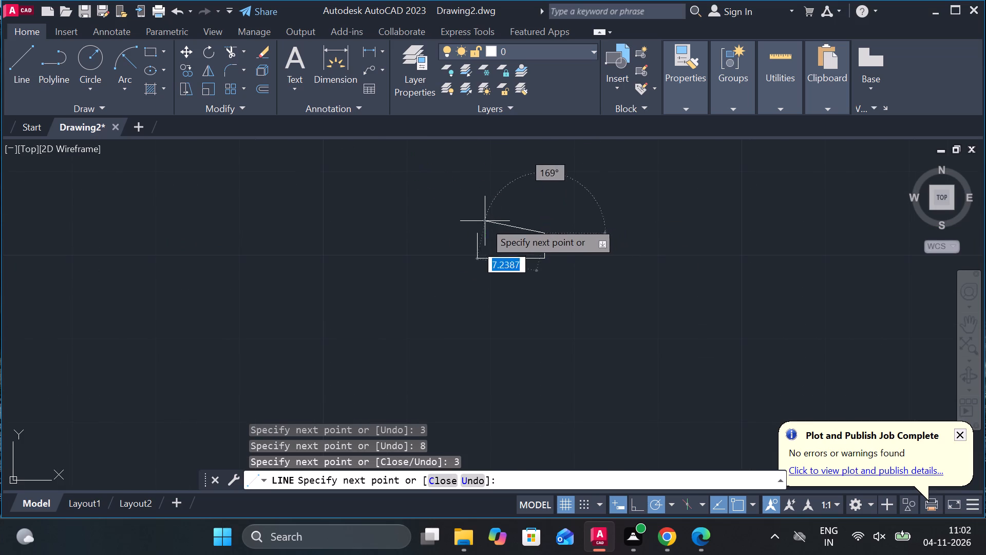
left_click(479, 228)
key("Escape")
Draw a shank 4 wide and 25 long below the head, starting 2 from the midpoint of the head's bottom edge.
key("l")
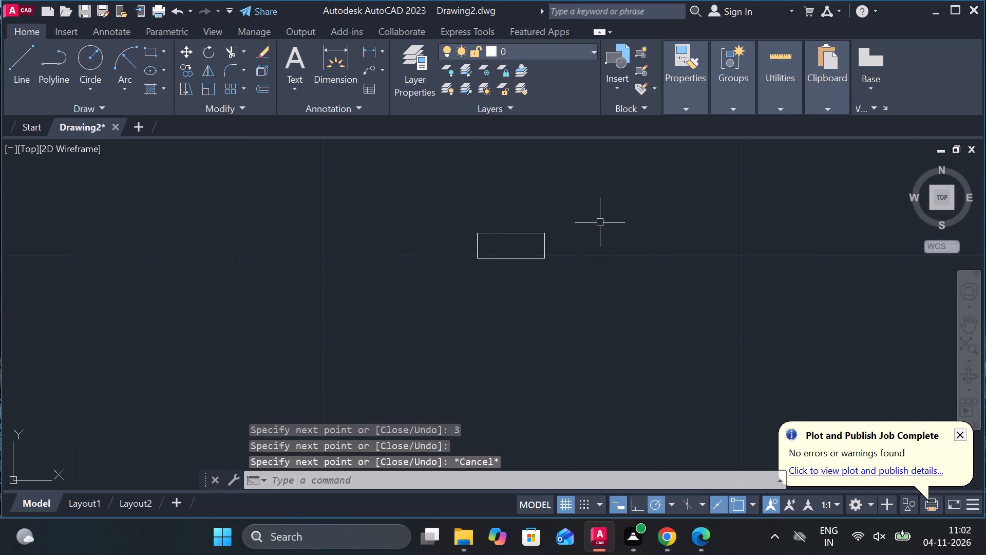
key("Return")
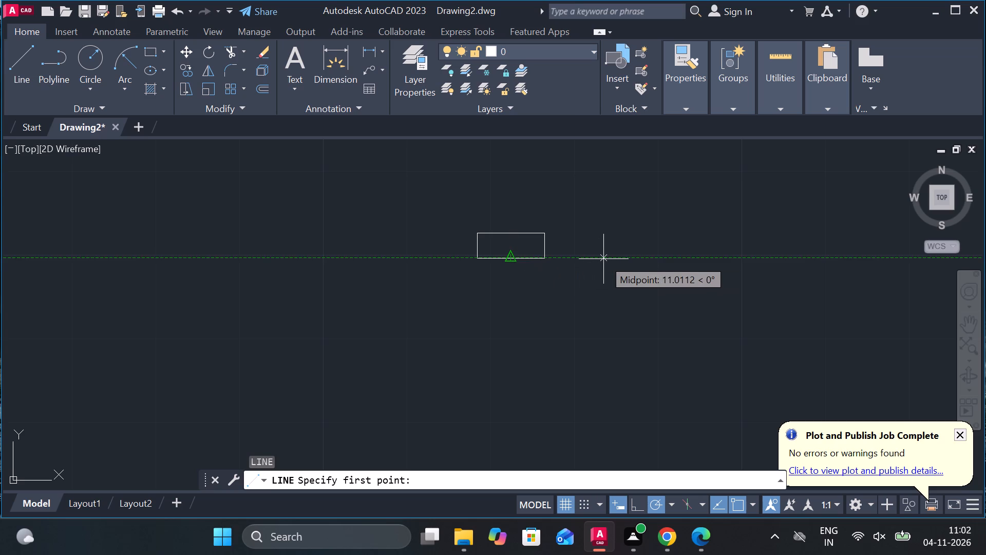
type("2")
key("space")
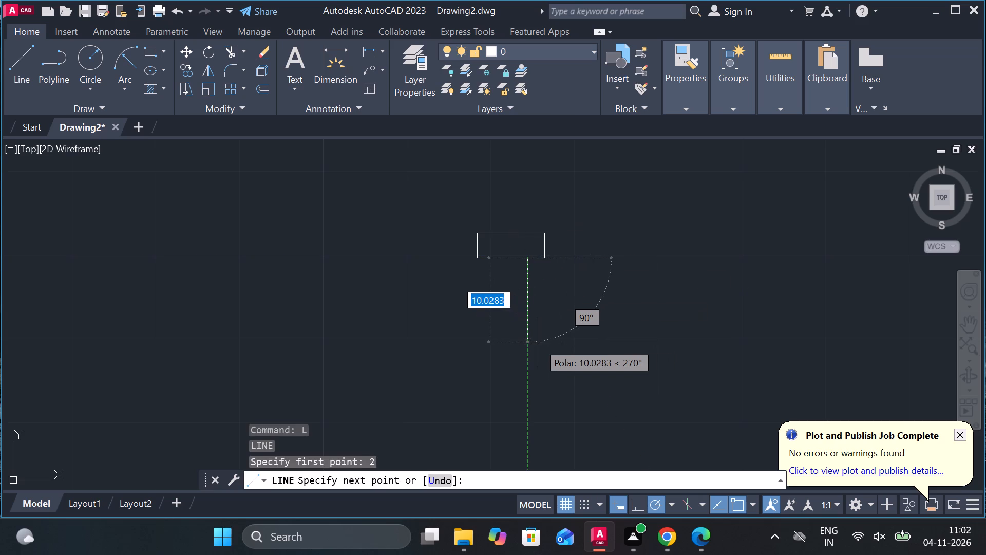
type("25")
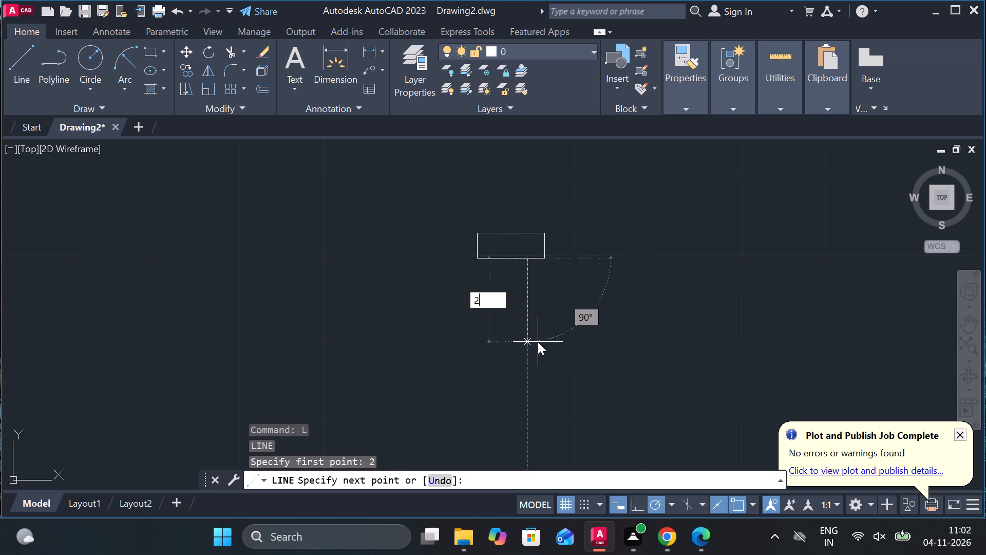
key("space")
middle_click_drag(538, 342, 542, 268)
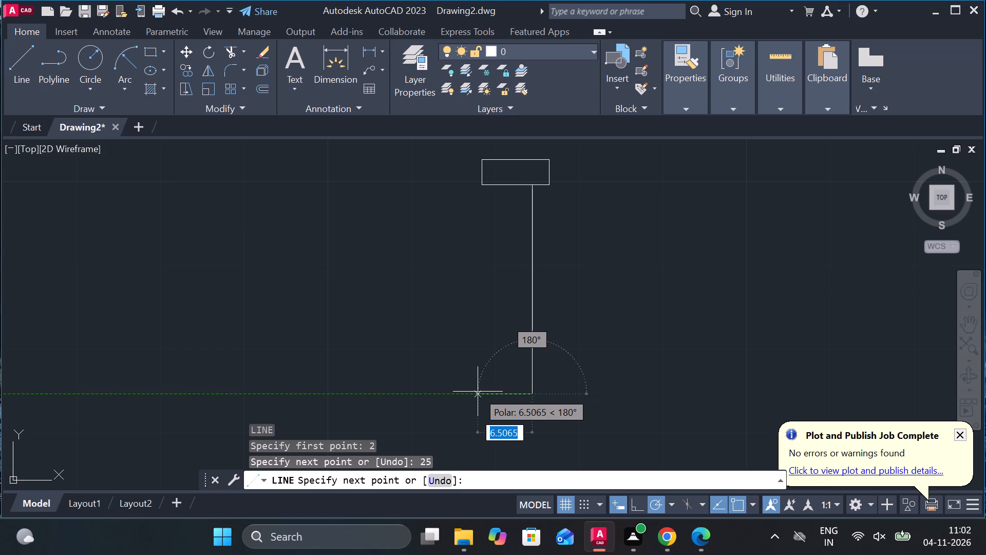
type("4")
key("space")
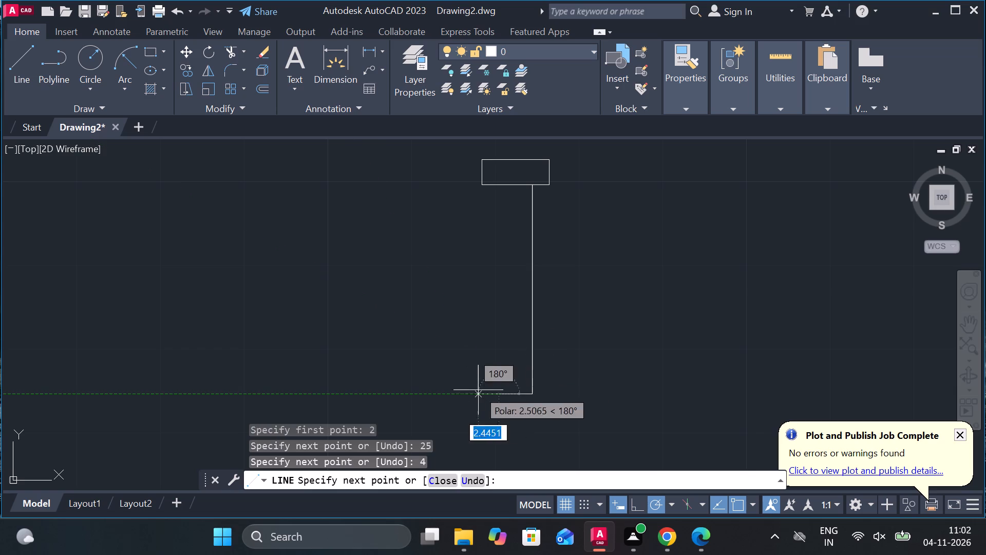
left_click(501, 186)
key("Escape")
Draw a shallow outward arc between the two bottom corners of the shank using start, end and radius.
middle_click_drag(565, 338, 543, 275)
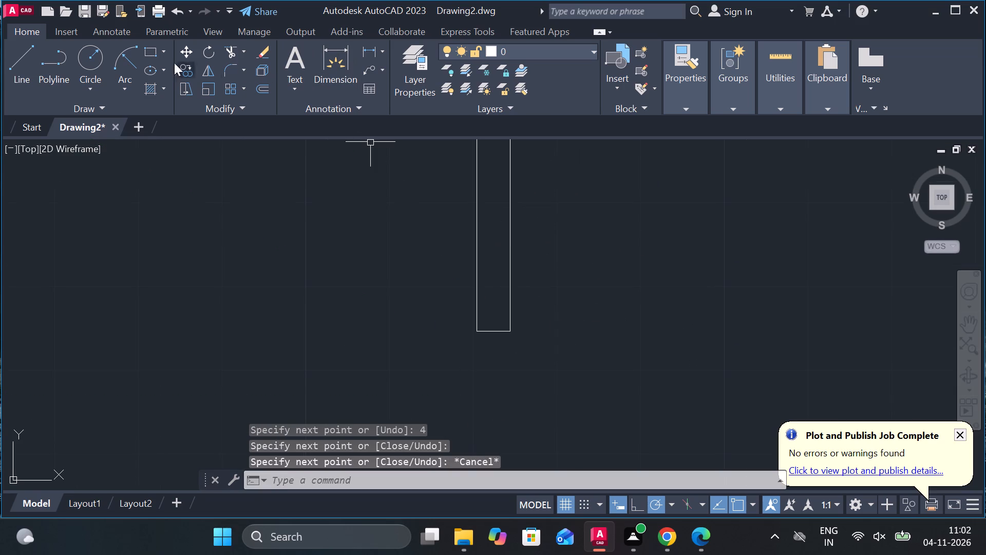
left_click(124, 57)
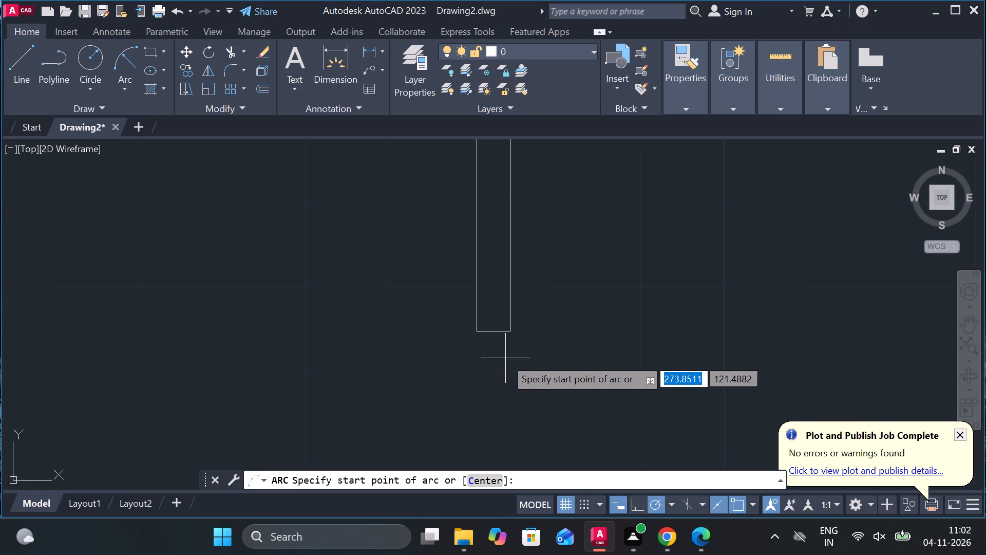
left_click(471, 328)
left_click(509, 328)
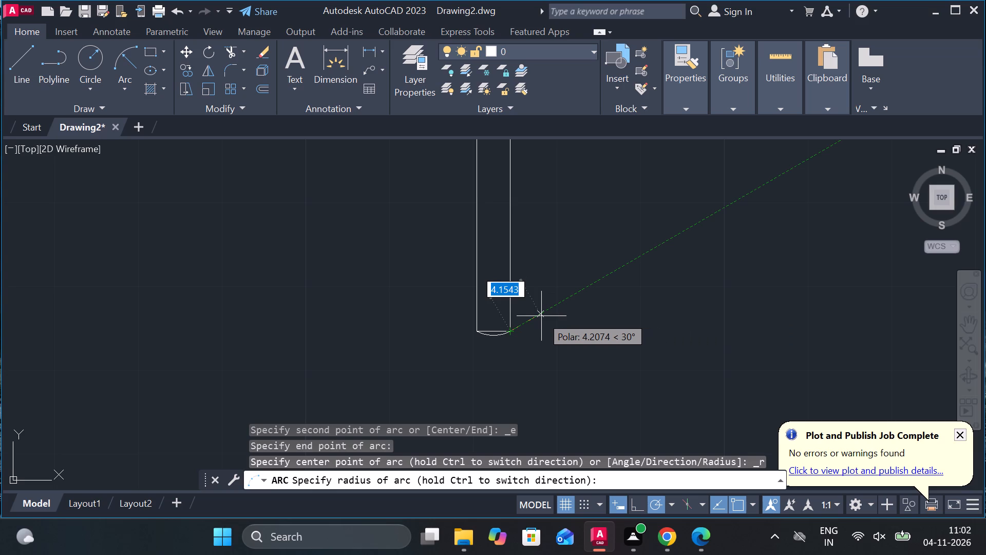
scroll(541, 316, "up", 2)
left_click(548, 318)
scroll(591, 309, "down", 2)
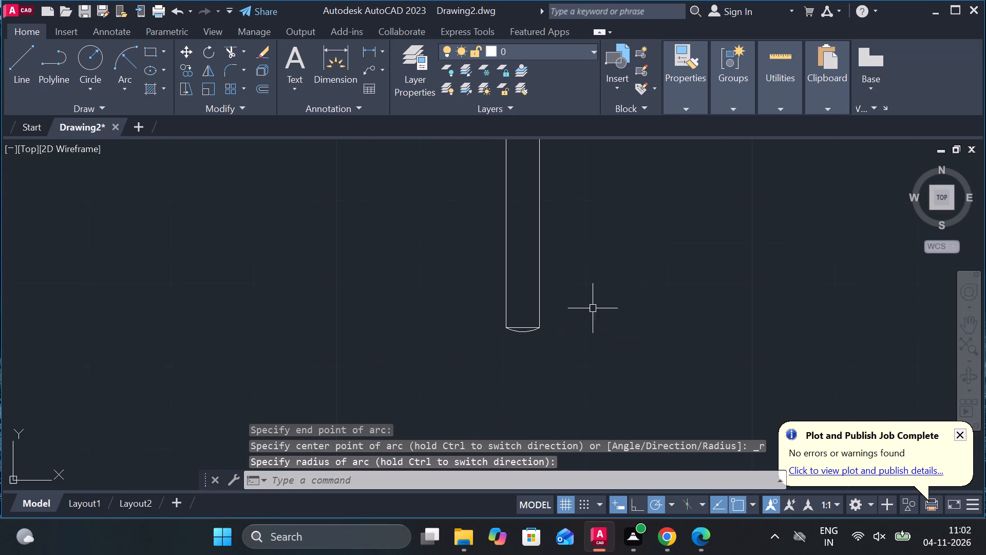
scroll(640, 295, "down", 2)
middle_click_drag(642, 290, 631, 331)
key("Escape")
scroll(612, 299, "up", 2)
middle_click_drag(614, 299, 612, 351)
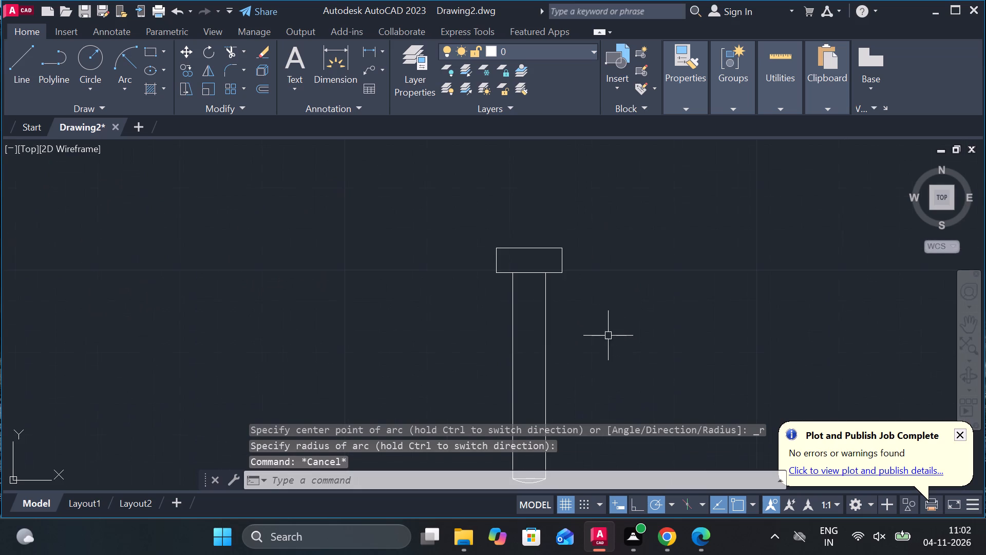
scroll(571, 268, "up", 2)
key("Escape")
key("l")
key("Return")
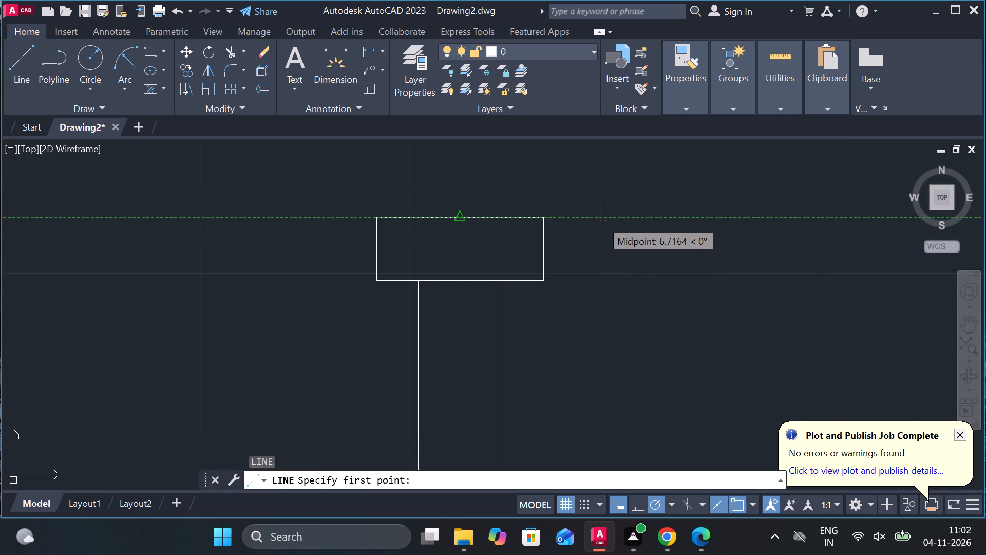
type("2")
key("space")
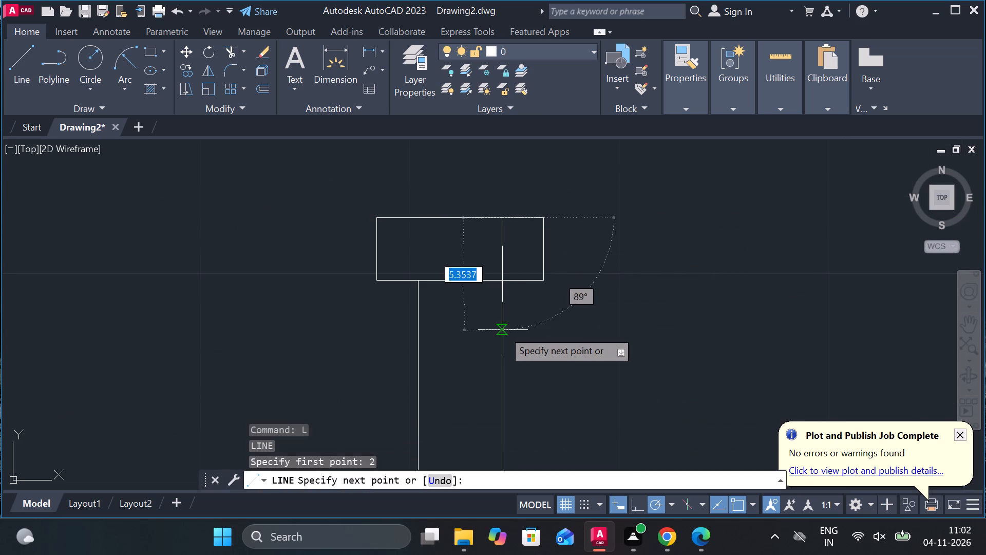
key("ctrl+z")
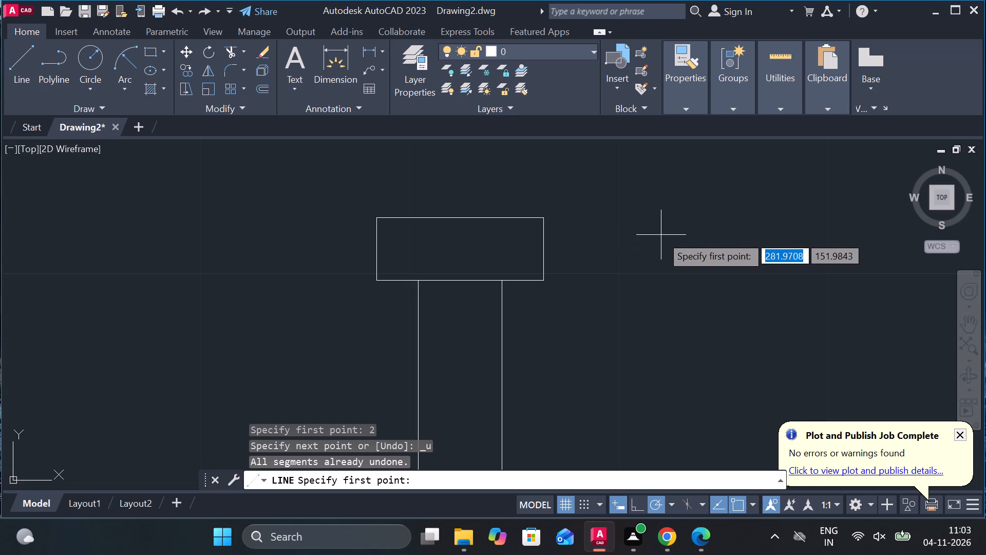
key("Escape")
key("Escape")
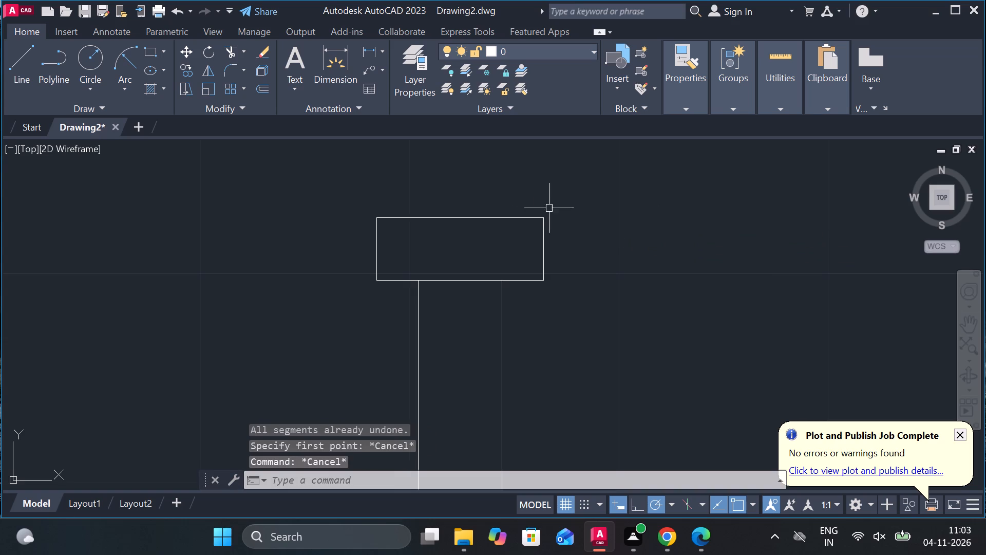
Draw slot lines 1 deep and 2 wide into the head, starting 1 from its top edge's midpoint and ending above that edge.
key("l")
key("Return")
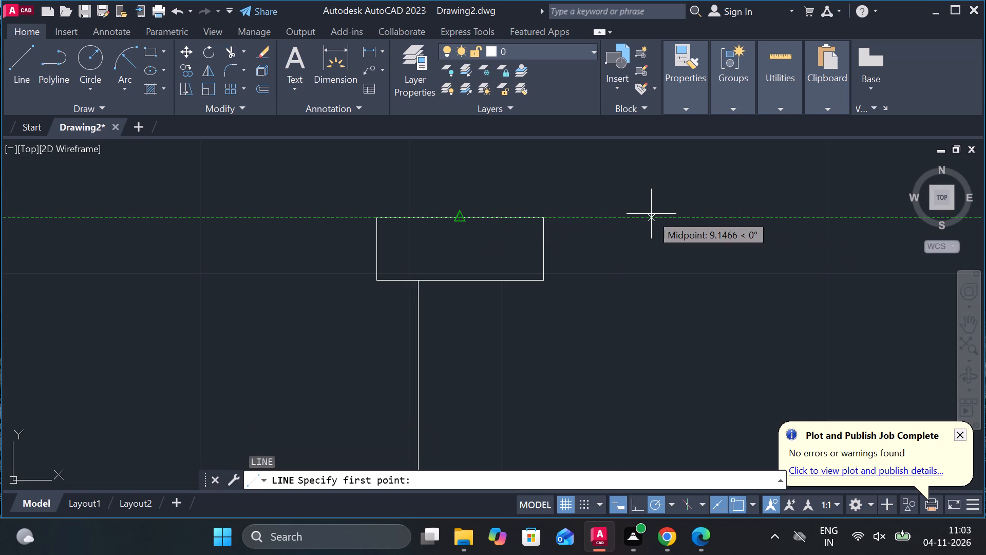
type("1")
key("space")
scroll(515, 232, "up", 1)
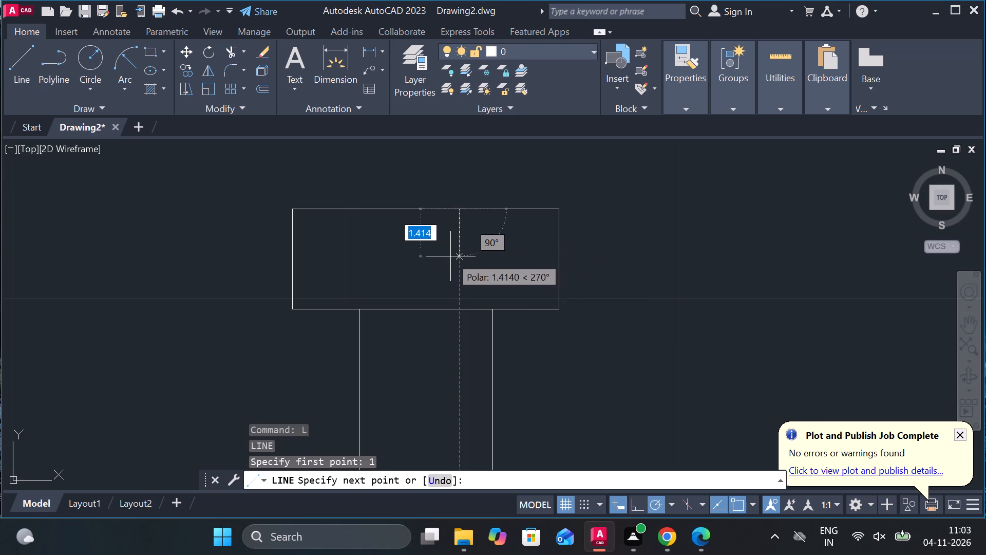
type("1")
key("space")
type("2")
key("space")
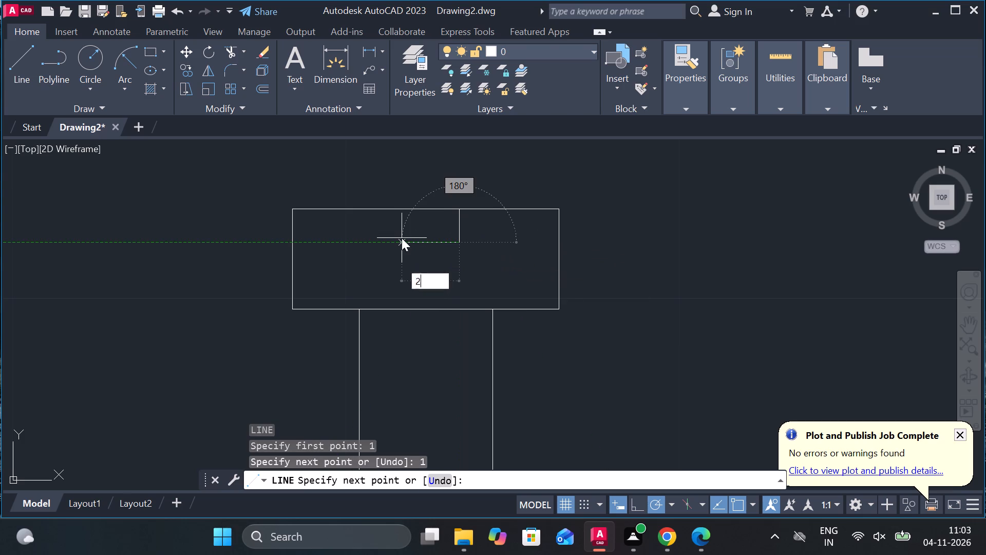
left_click(391, 197)
key("Escape")
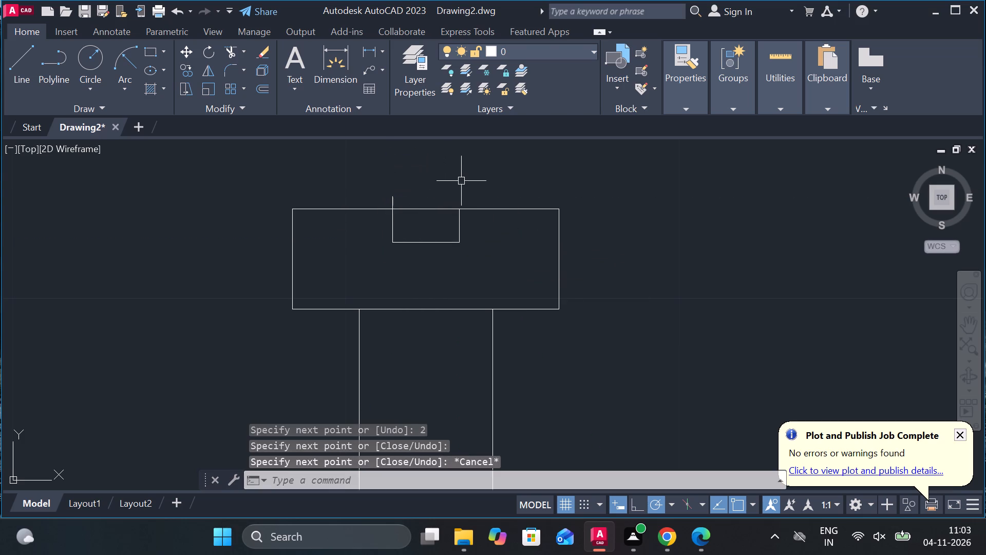
Trim the head's top edge across the slot opening and the slot line's overshoot above the head.
type("TR")
key("space")
left_click(433, 205)
left_click(426, 215)
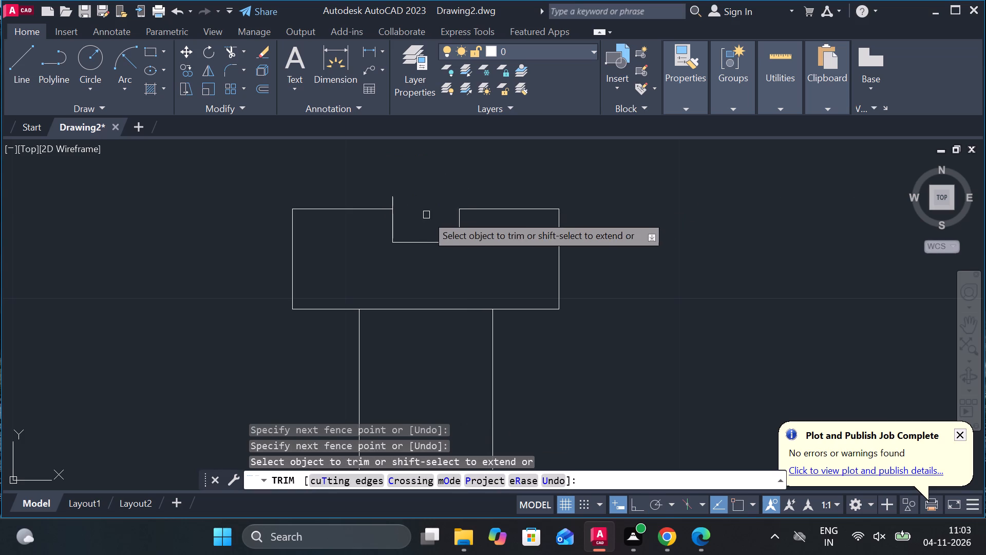
left_click(395, 198)
scroll(549, 185, "down", 2)
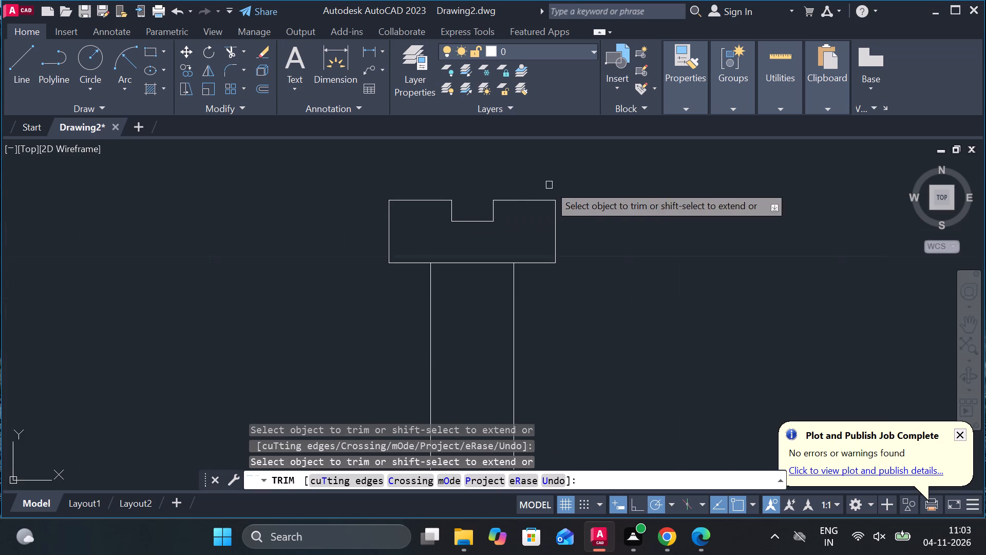
middle_click_drag(586, 266, 567, 217)
key("Escape")
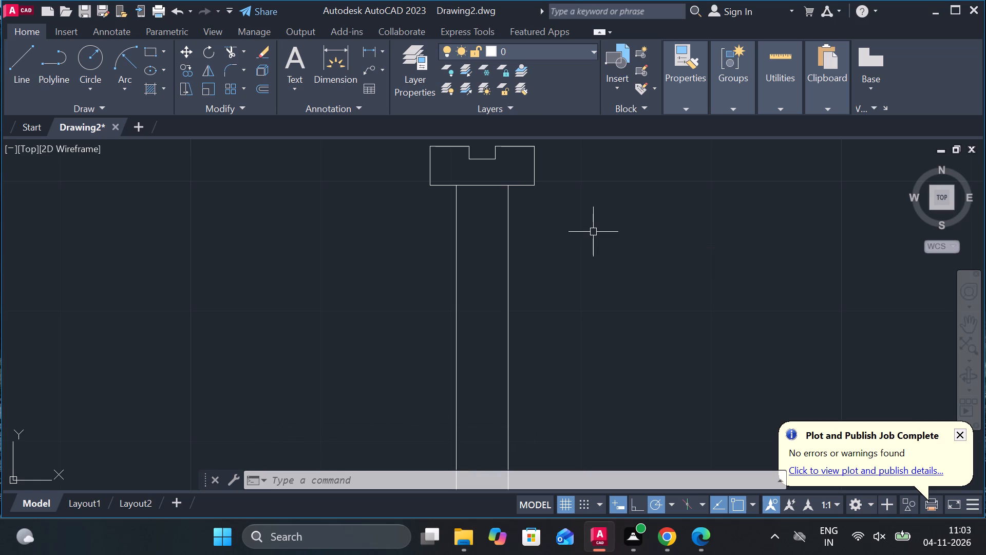
Add a centerline between the two long side lines of the new part's shank.
scroll(588, 256, "down", 1)
key("Escape")
type("CN")
key("BackSpace")
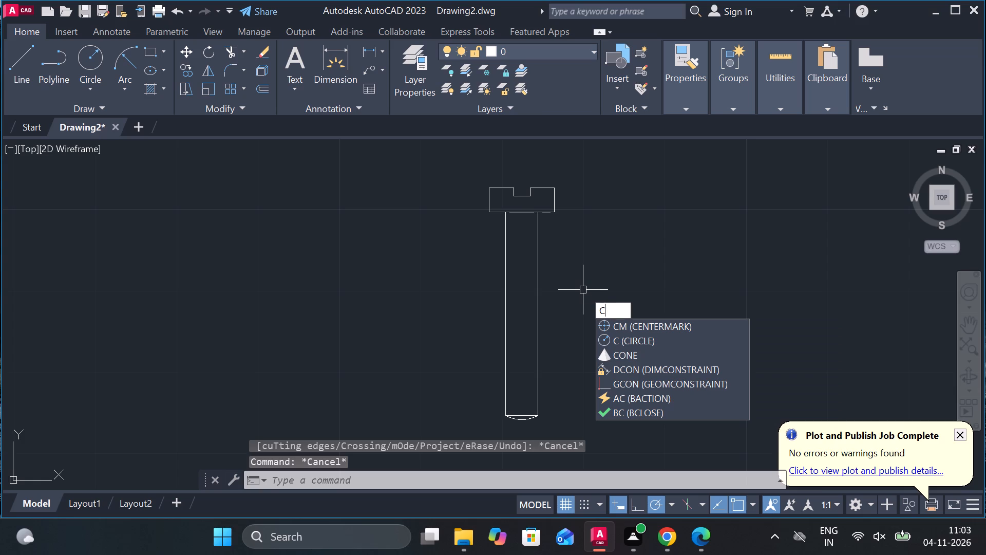
key("m")
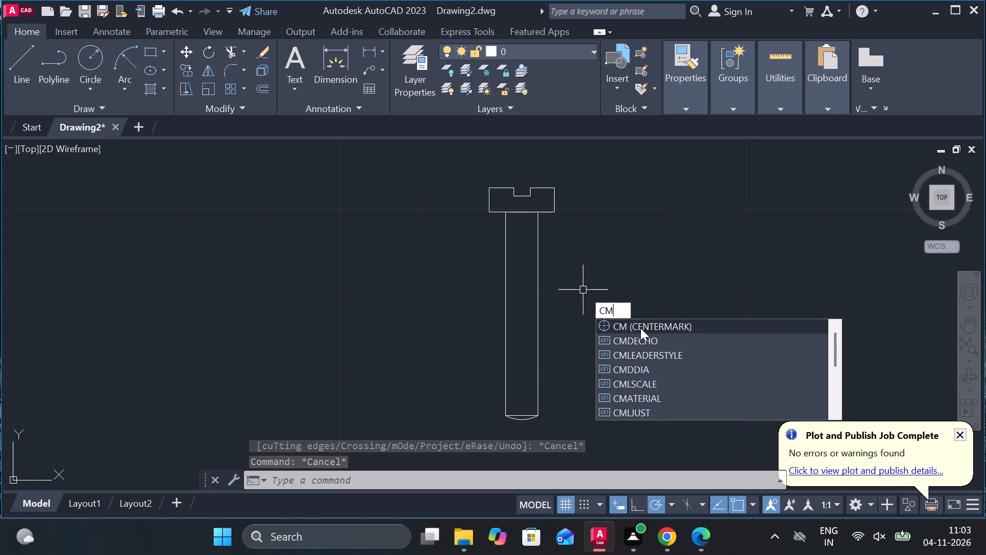
key("BackSpace")
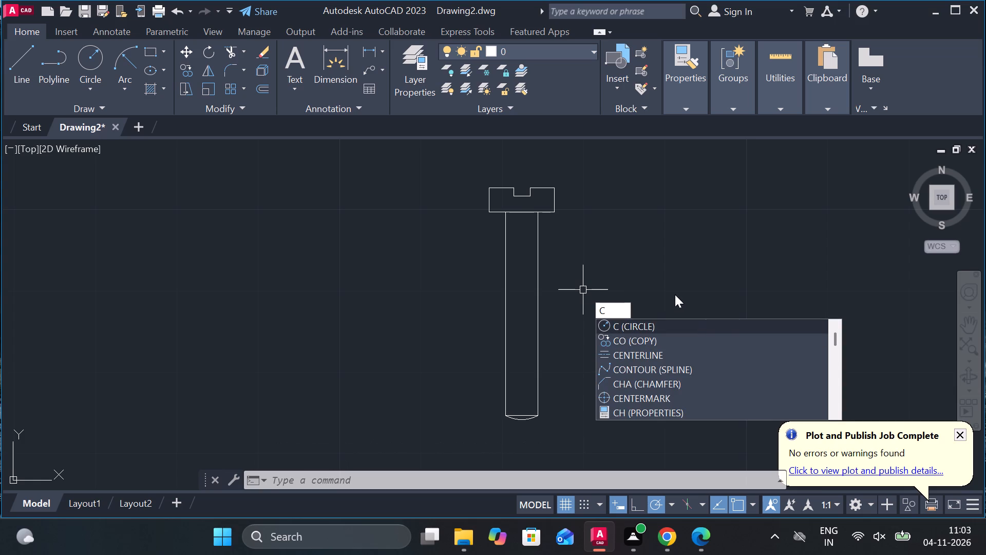
key("e")
left_click(639, 329)
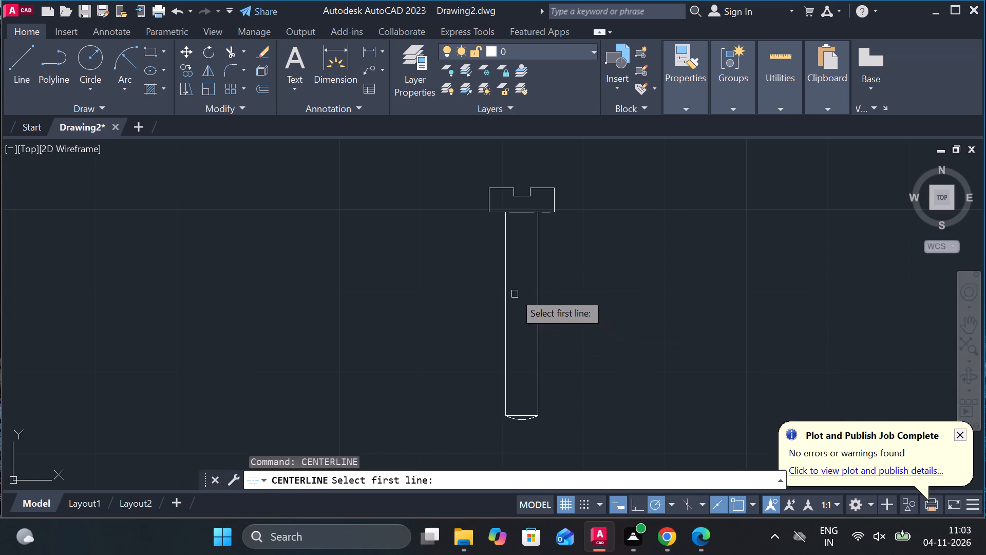
left_click(507, 286)
left_click(538, 294)
key("Escape")
scroll(656, 293, "down", 2)
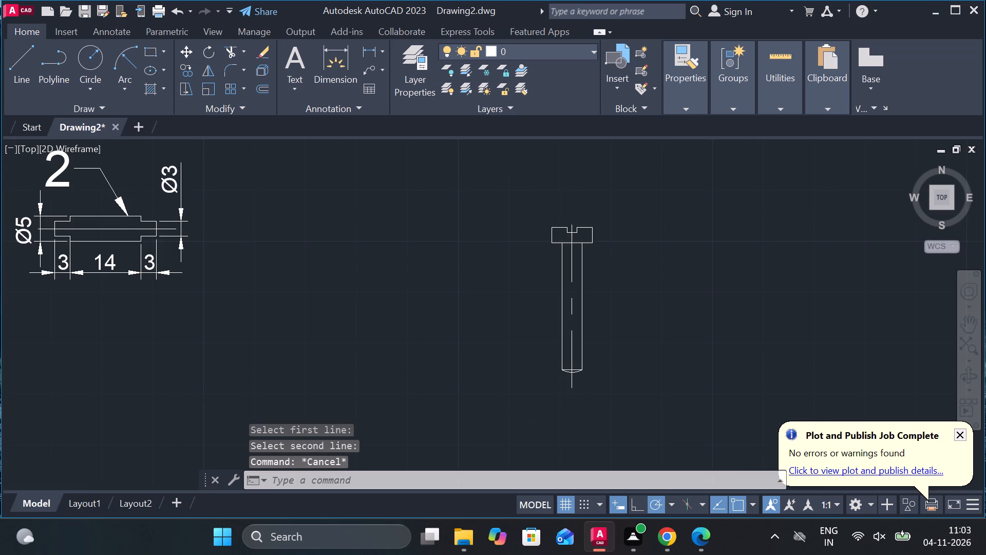
Place a linear dimension for the head's width above the new slotted part.
scroll(658, 293, "down", 1)
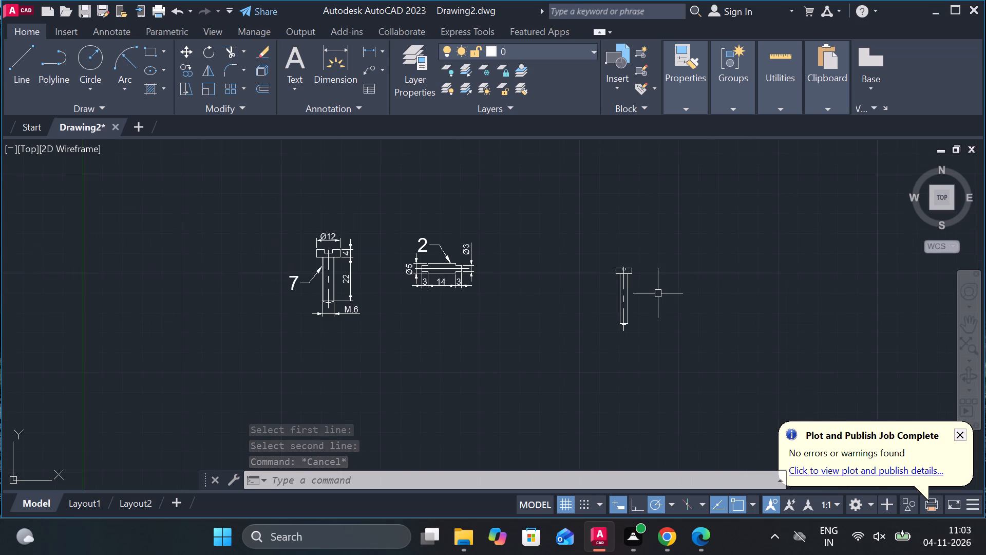
scroll(711, 318, "down", 2)
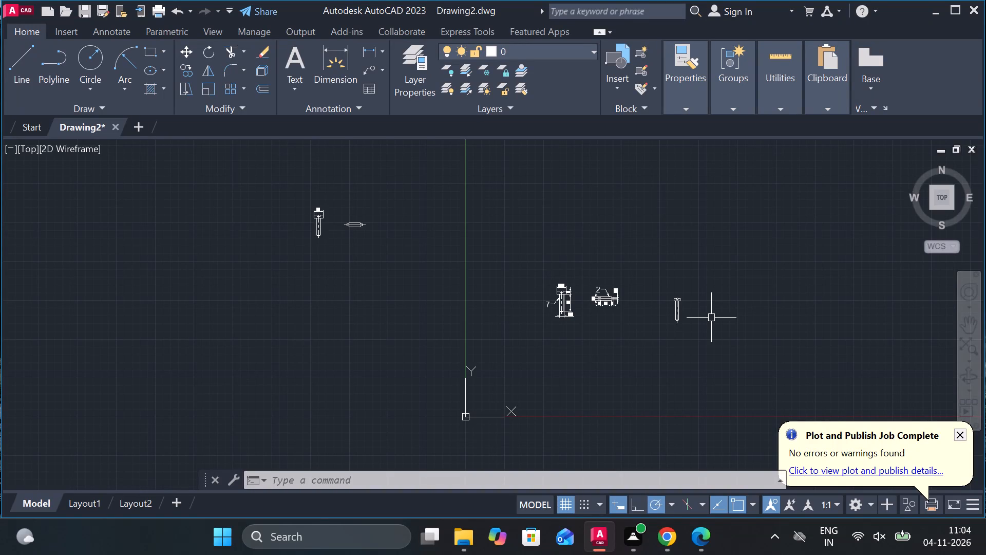
scroll(683, 335, "up", 3)
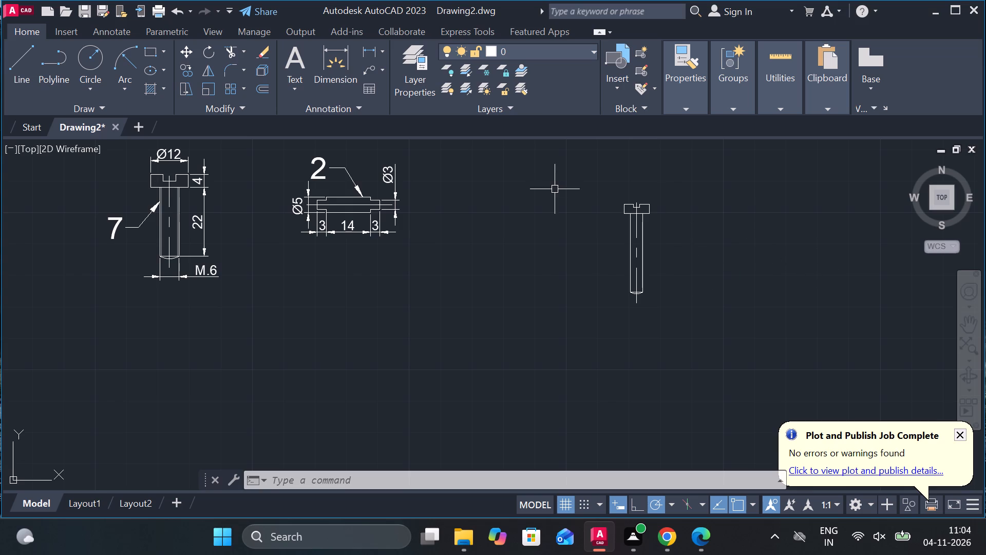
scroll(555, 188, "up", 3)
middle_click_drag(585, 214, 444, 183)
scroll(418, 188, "down", 1)
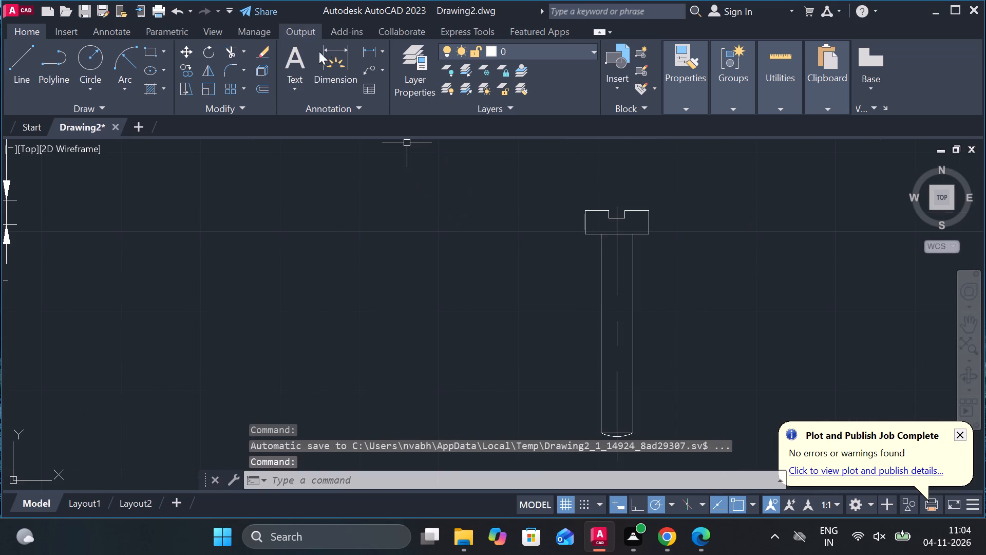
left_click(369, 49)
middle_click_drag(442, 211, 353, 209)
scroll(448, 204, "up", 2)
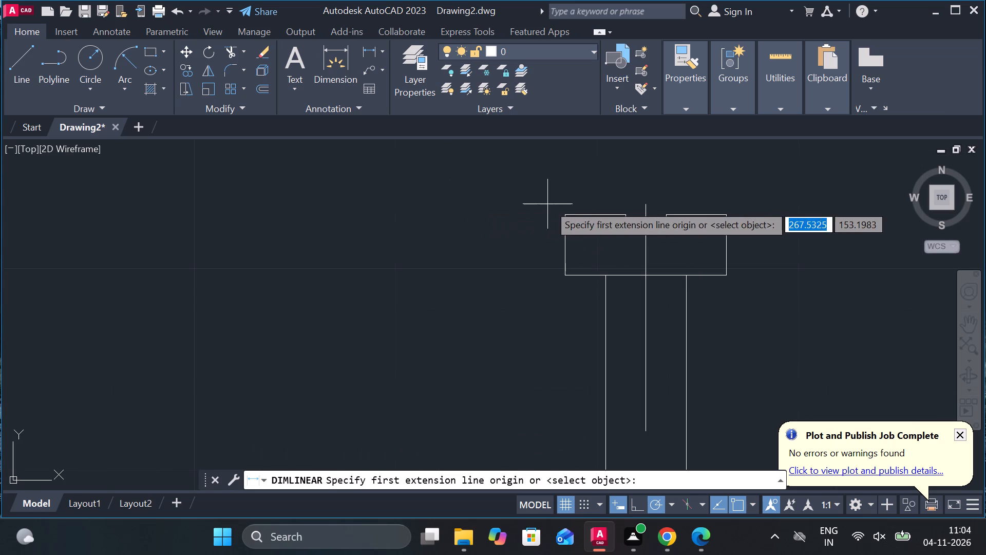
left_click(567, 214)
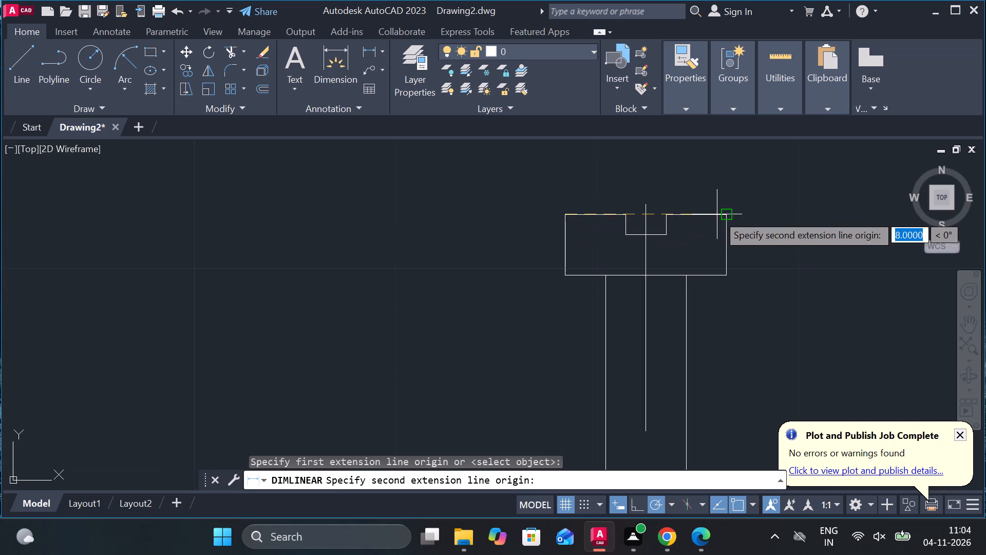
left_click(720, 213)
middle_click_drag(738, 202, 682, 266)
left_click(635, 212)
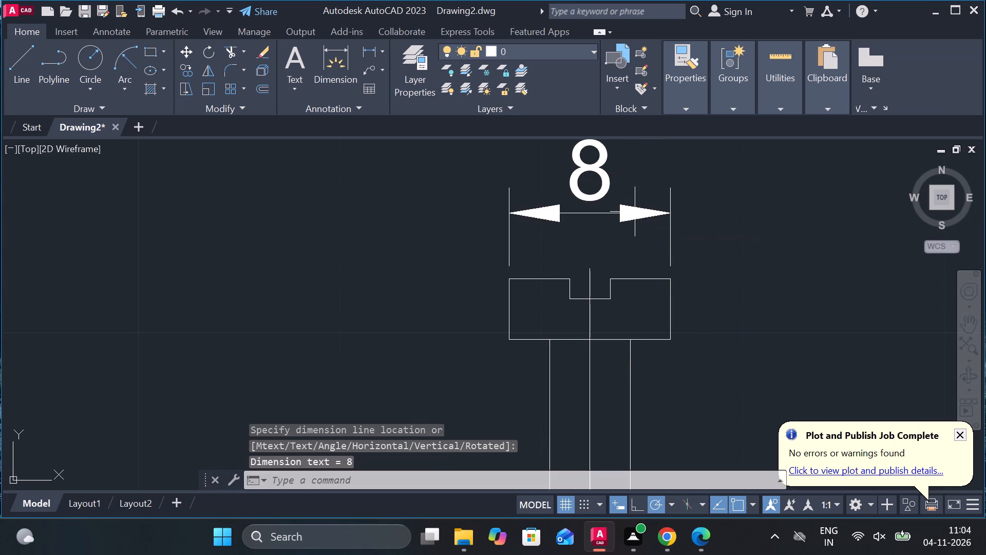
Add a diameter symbol before the head's width dimension text so it reads Ø8.
double_click(588, 172)
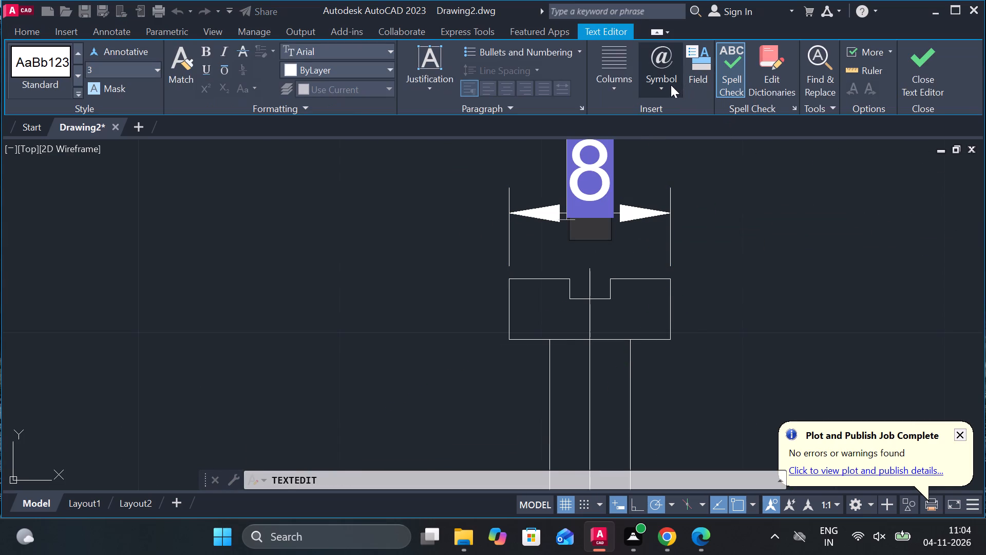
left_click(671, 85)
left_click(694, 152)
left_click(908, 79)
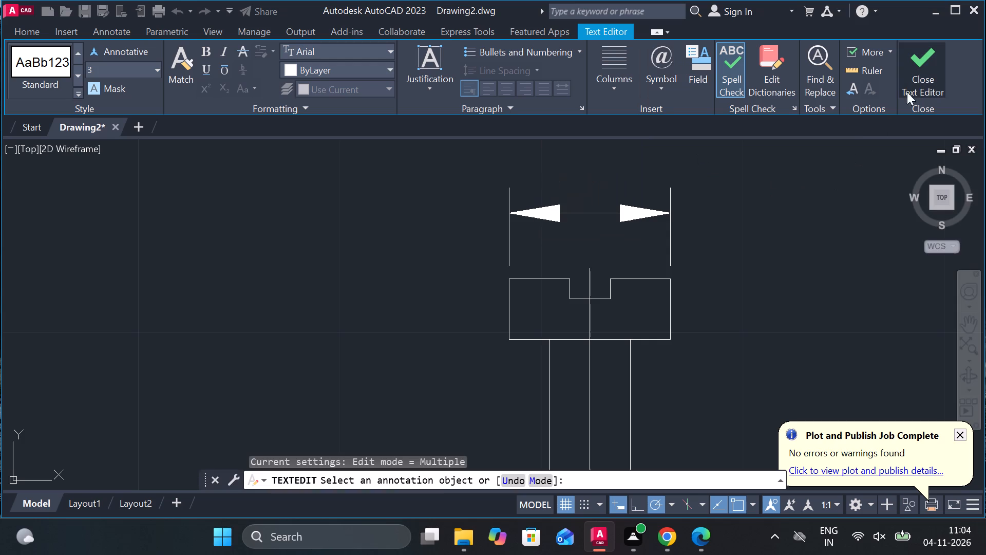
Place a vertical linear dimension for the head's height to the left of the head.
left_click(374, 54)
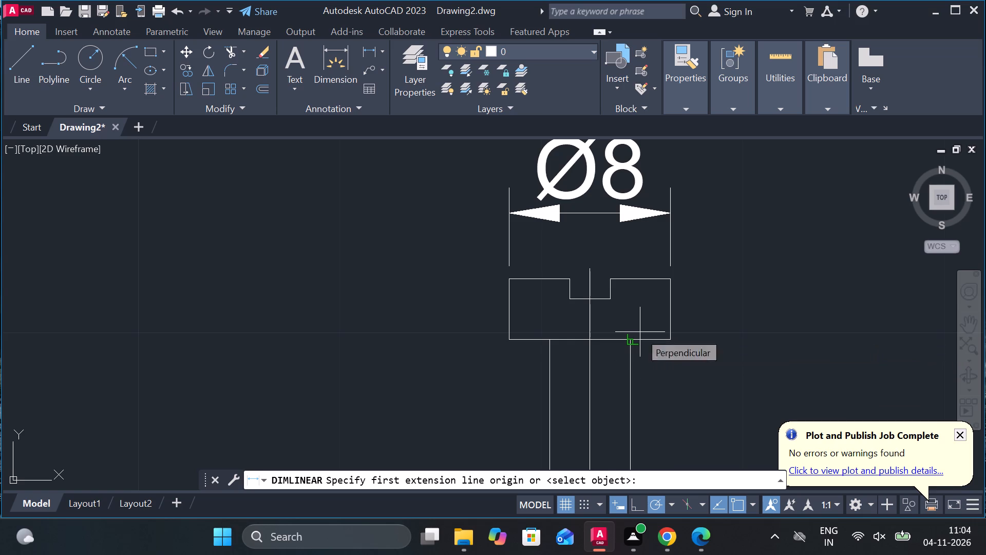
middle_click_drag(653, 331, 622, 272)
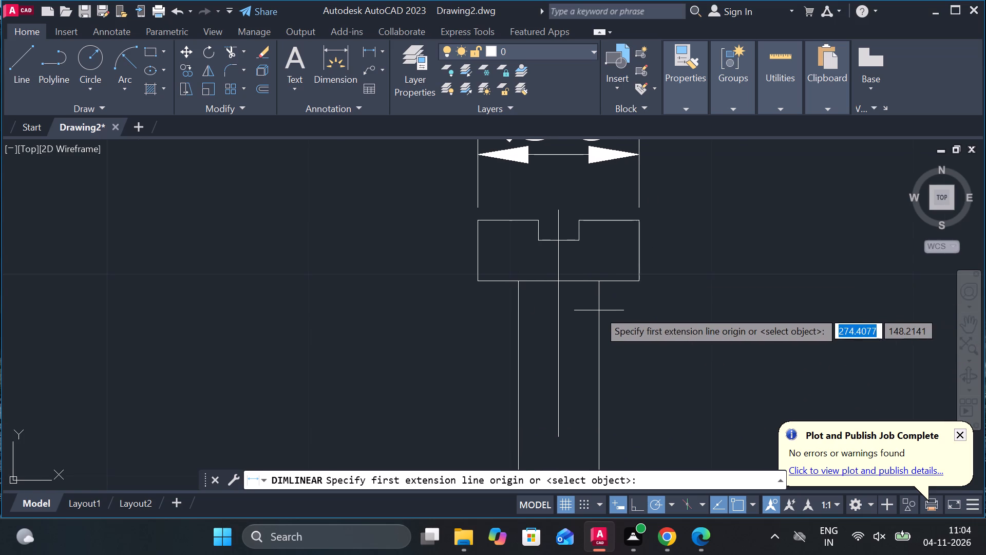
middle_click_drag(598, 310, 605, 280)
left_click(478, 192)
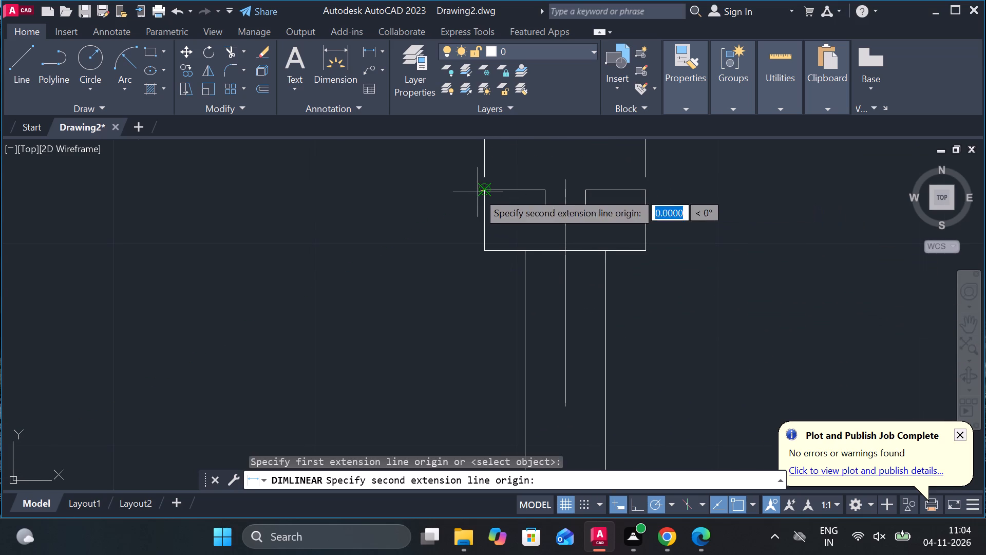
left_click(486, 249)
left_click(427, 227)
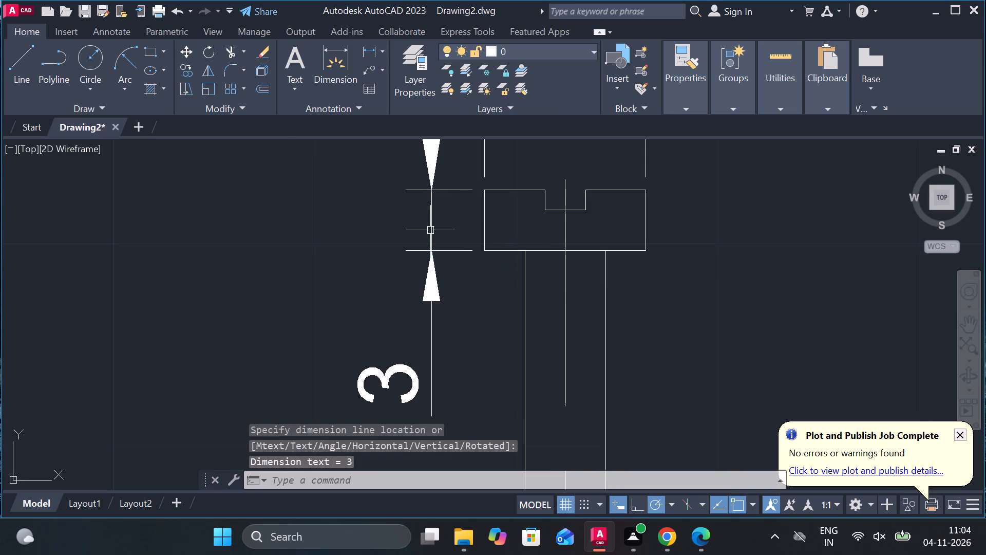
scroll(446, 238, "down", 1)
key("Escape")
Select the head's height dimension for editing.
left_click(424, 329)
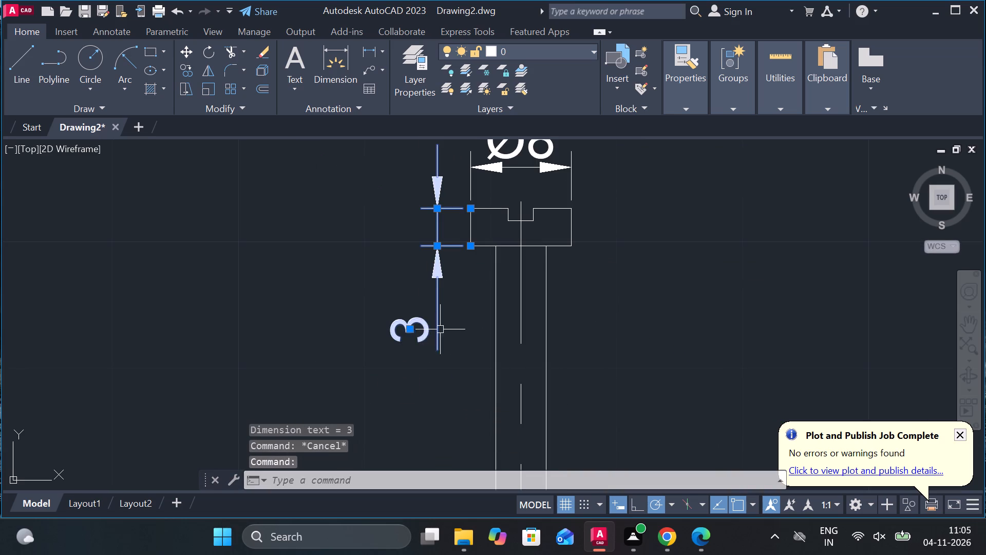
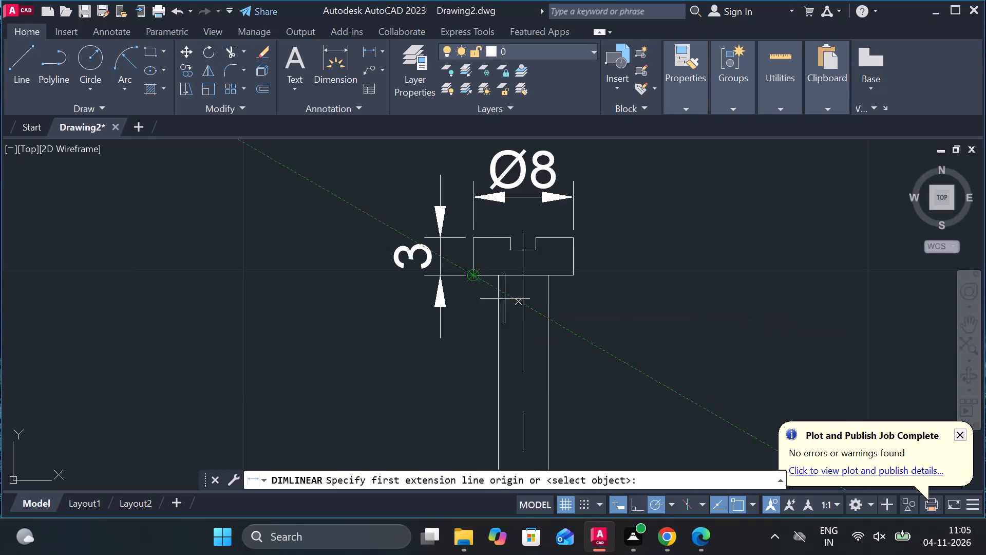
Place a vertical linear dimension for the shank's length beside the slotted screw, in line with the head's height dimension.
left_click(477, 274)
scroll(477, 274, "down", 2)
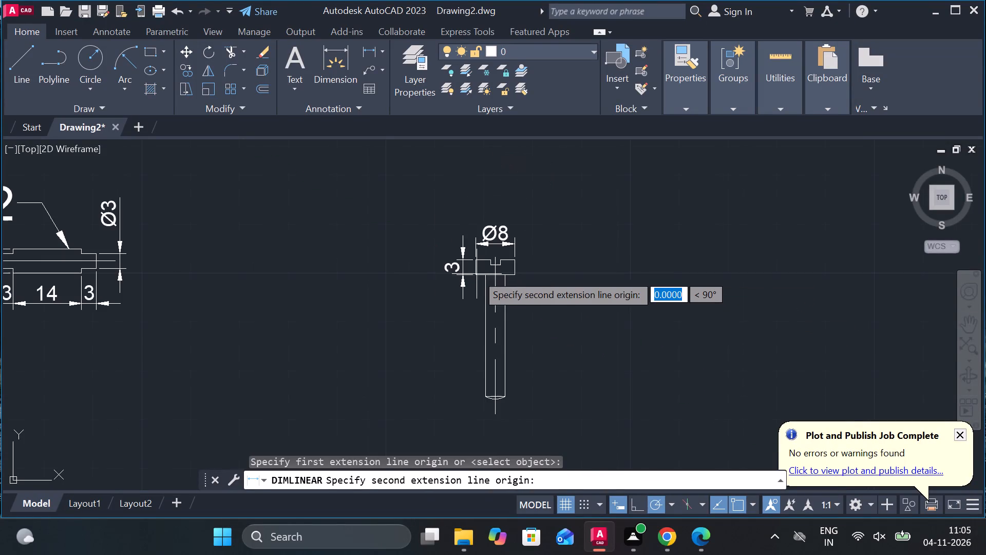
middle_click_drag(482, 323, 483, 314)
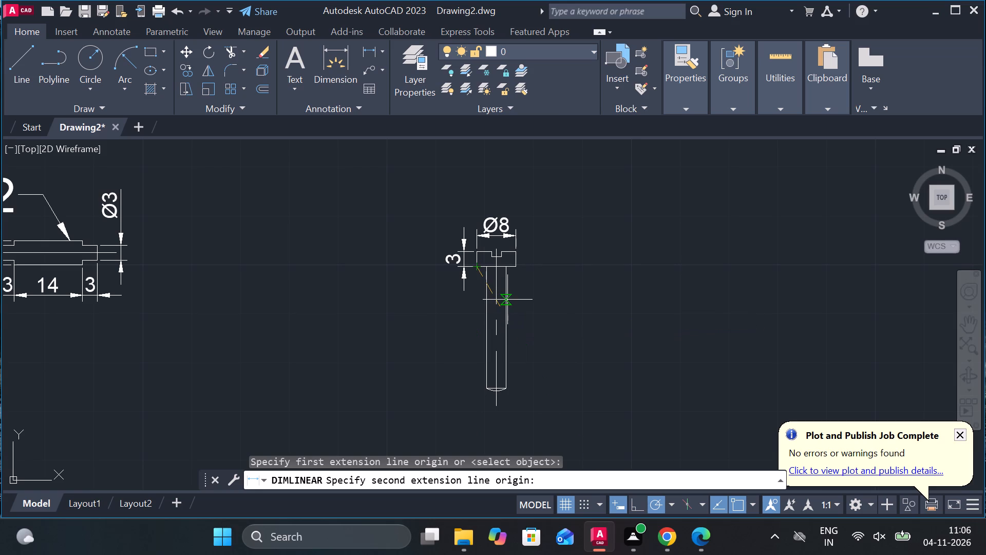
scroll(487, 292, "up", 2)
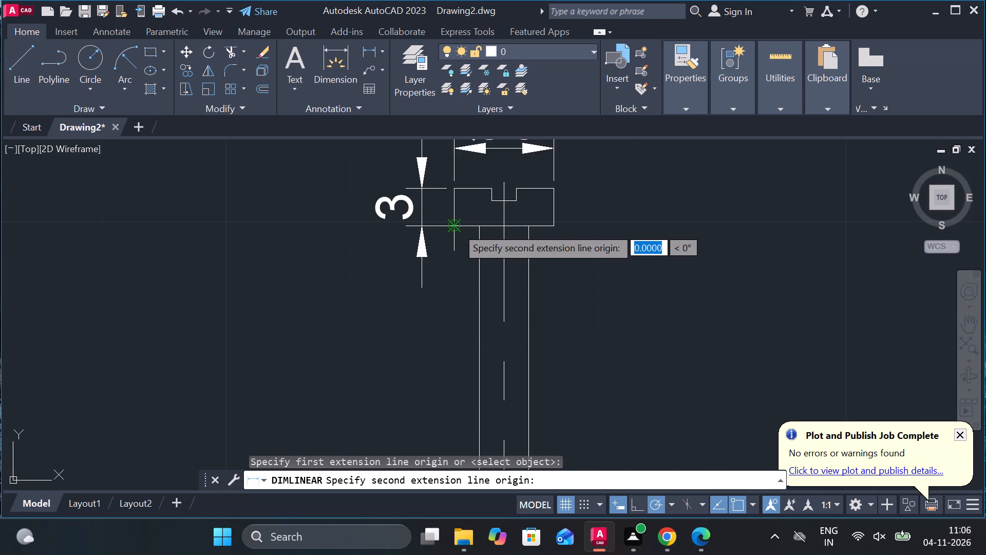
middle_click_drag(457, 260, 503, 178)
scroll(494, 238, "down", 1)
scroll(508, 382, "up", 2)
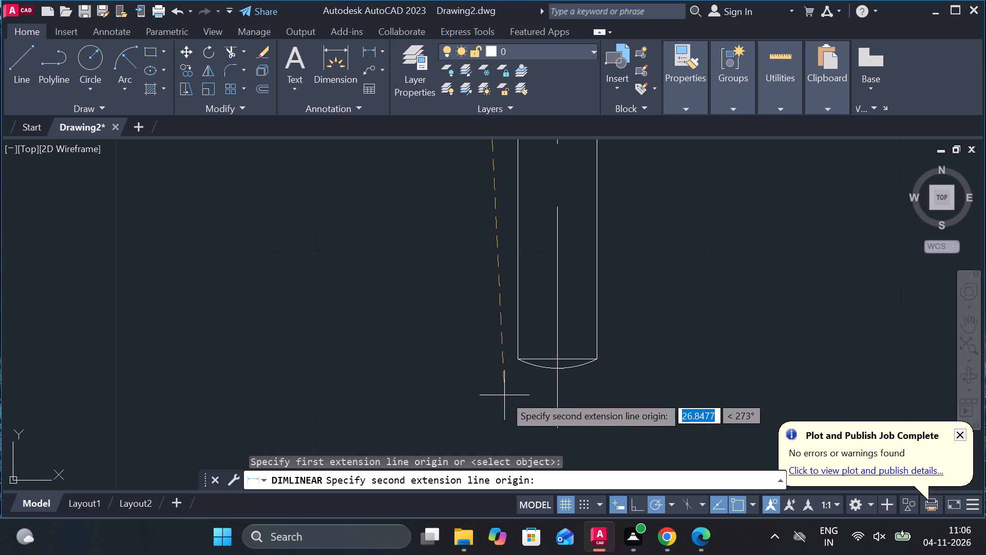
left_click(515, 357)
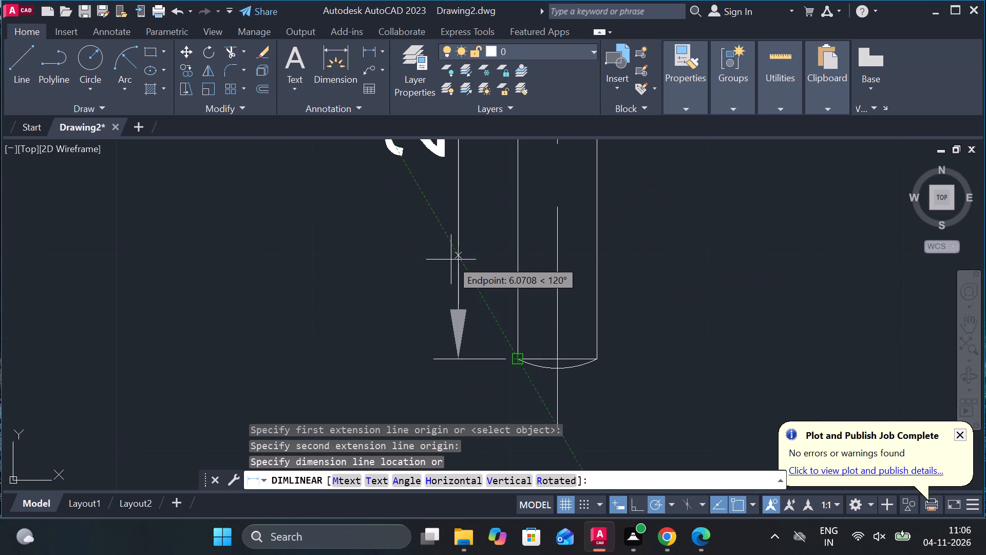
scroll(458, 282, "down", 2)
middle_click_drag(462, 196, 463, 267)
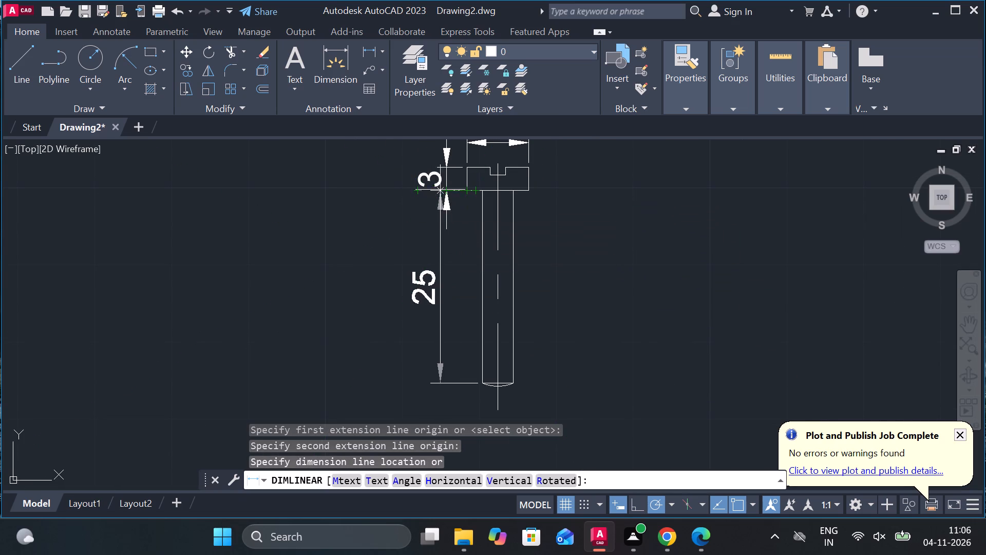
left_click(447, 190)
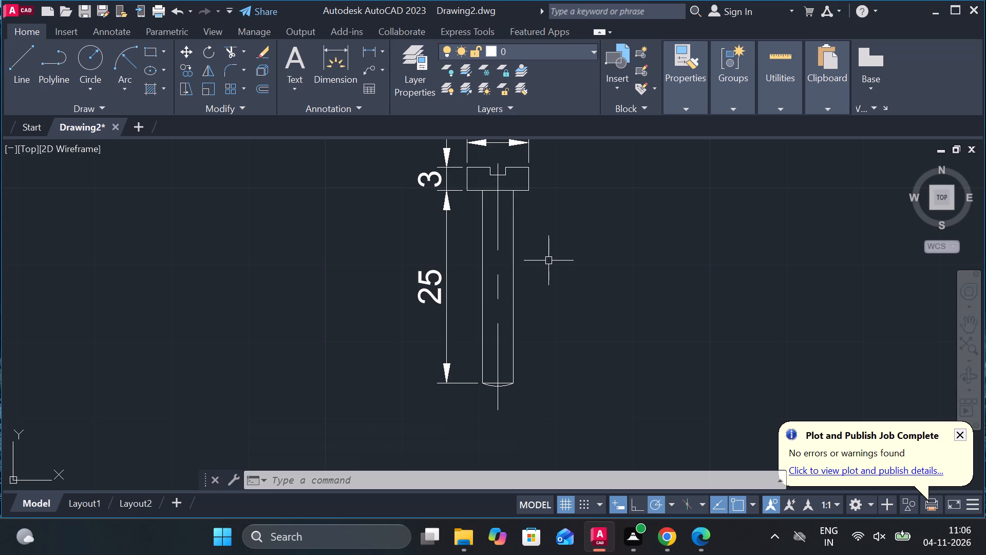
Place a horizontal linear dimension for the shank's width below its rounded end.
scroll(510, 326, "up", 1)
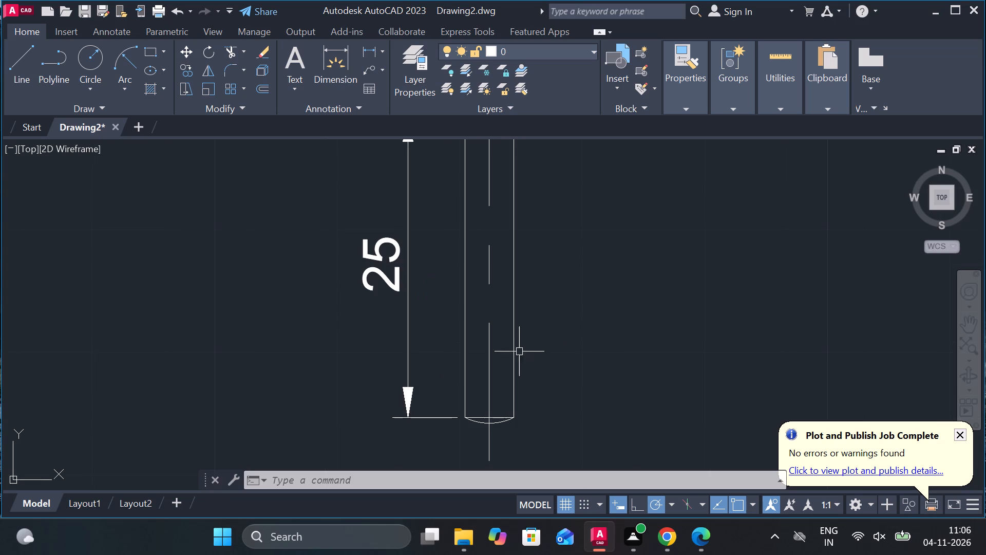
scroll(562, 331, "down", 1)
middle_click_drag(564, 335, 551, 284)
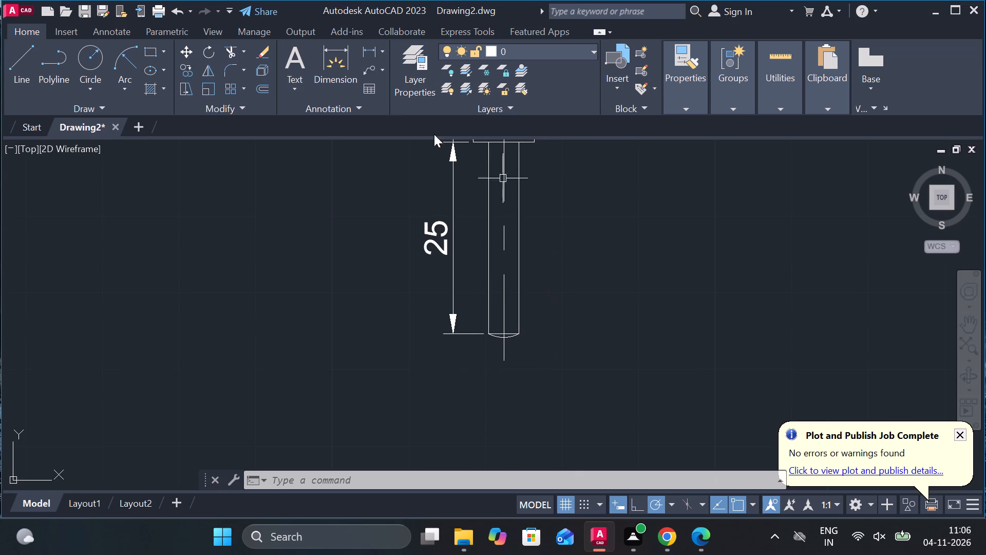
left_click(370, 52)
scroll(496, 357, "up", 2)
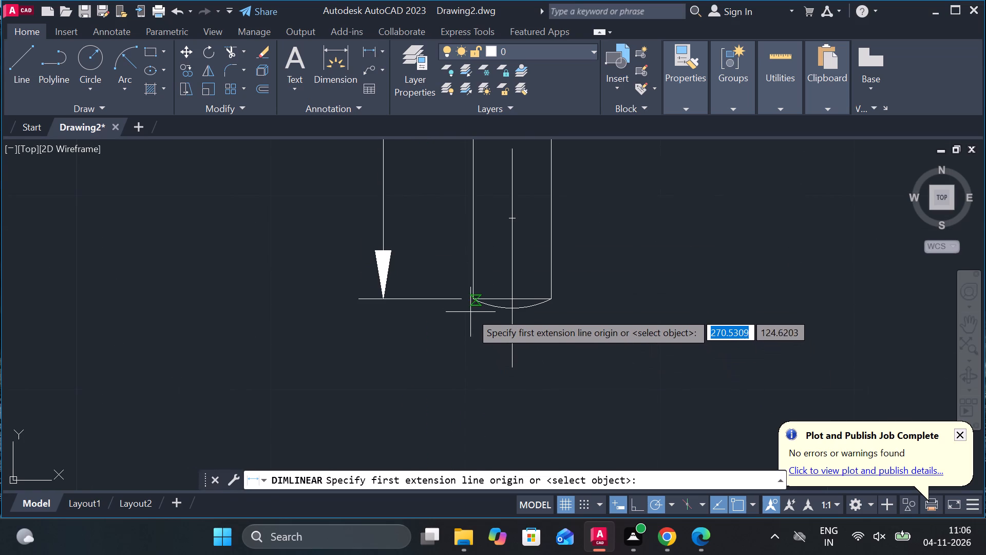
left_click(469, 304)
left_click(546, 301)
scroll(560, 314, "down", 2)
left_click(564, 355)
key("Escape")
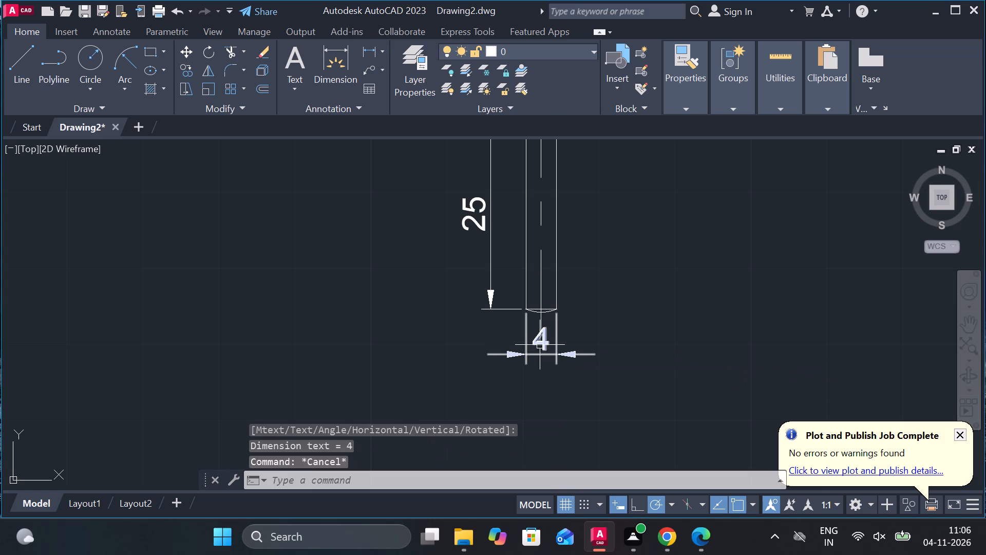
Add the prefix M. to the shank's width dimension text so it reads M.4.
double_click(539, 344)
key("m")
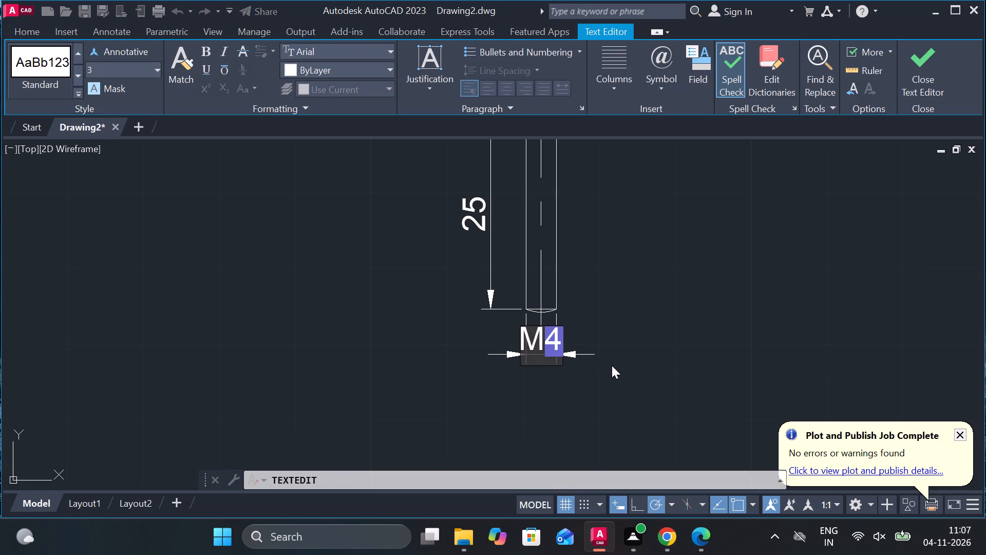
key("period")
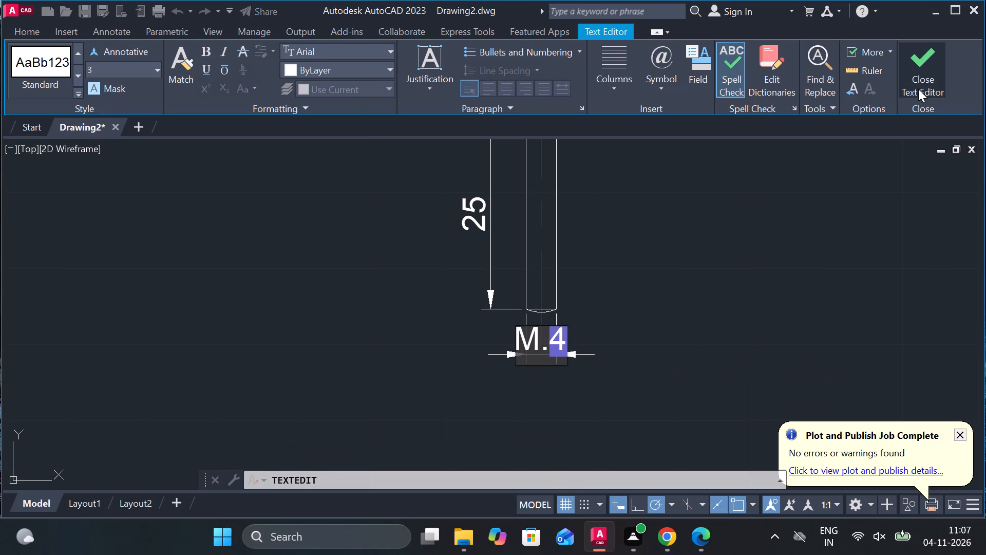
left_click(918, 89)
scroll(679, 244, "down", 2)
middle_click_drag(684, 266, 560, 342)
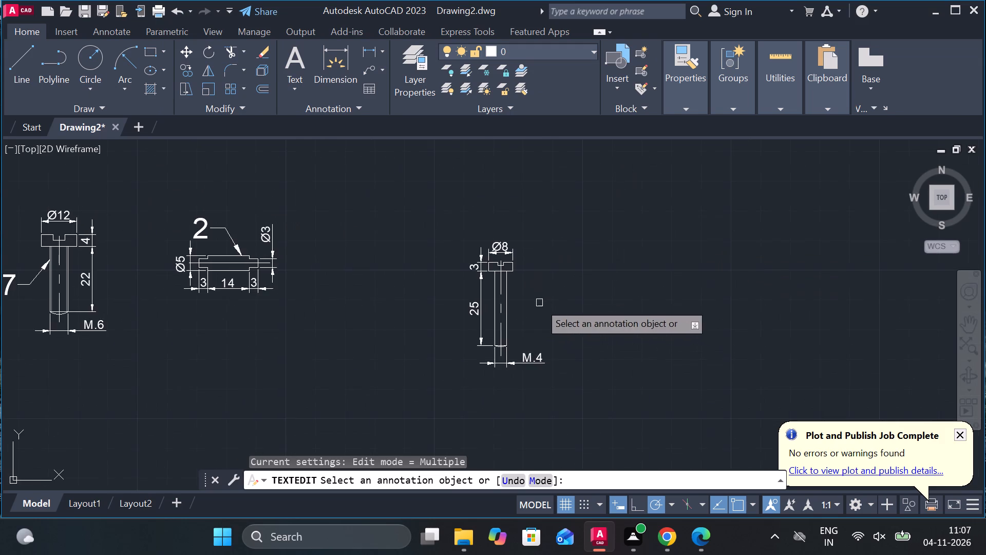
scroll(534, 300, "up", 2)
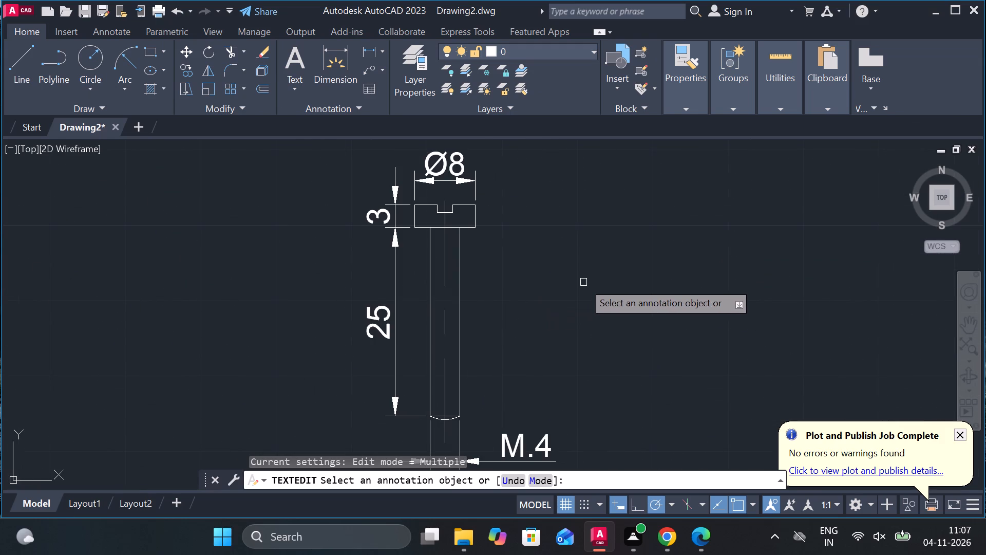
key("Escape")
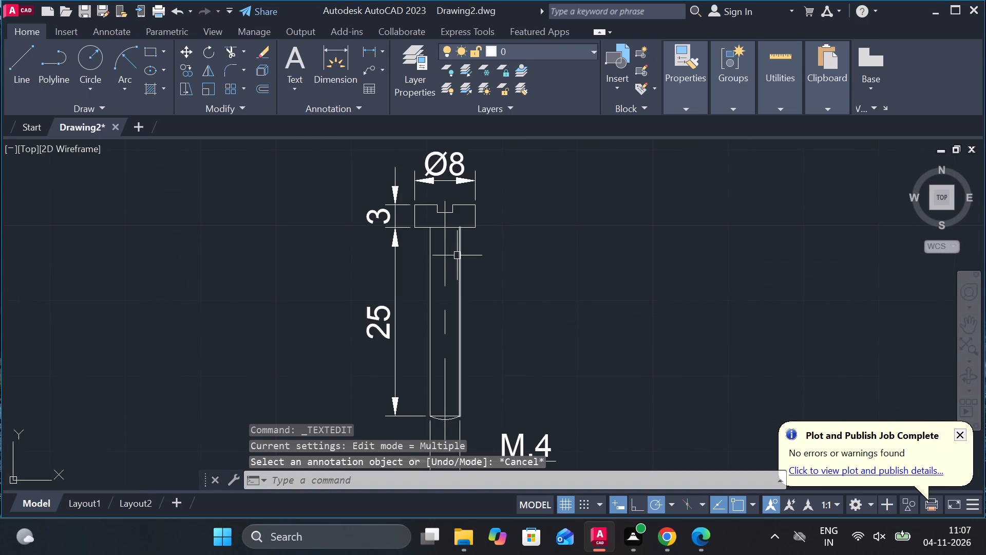
Offset both vertical side lines of the shank inward by 0.5 to draw the thread lines.
left_click(457, 255)
scroll(457, 255, "up", 2)
key("o")
key("Return")
key("Return")
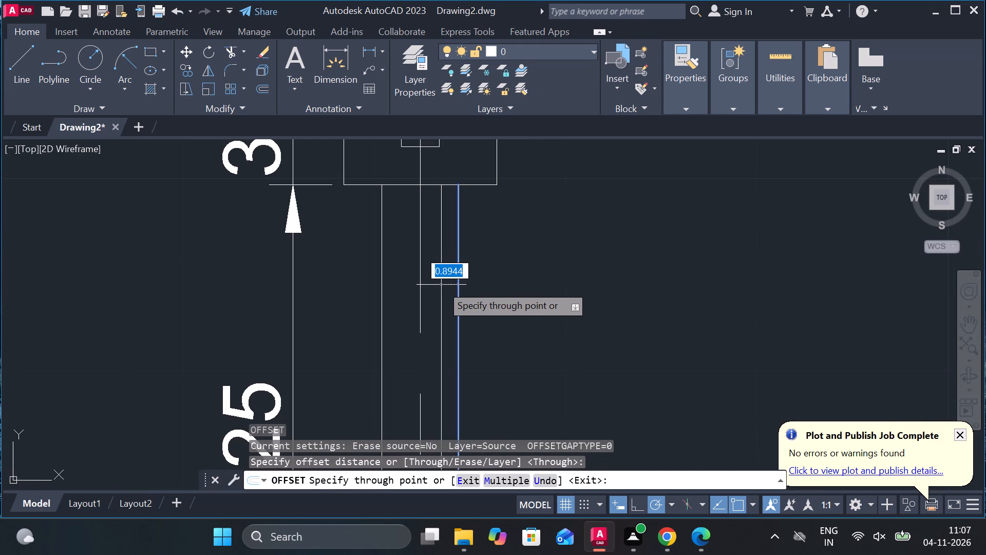
type(".5")
key("space")
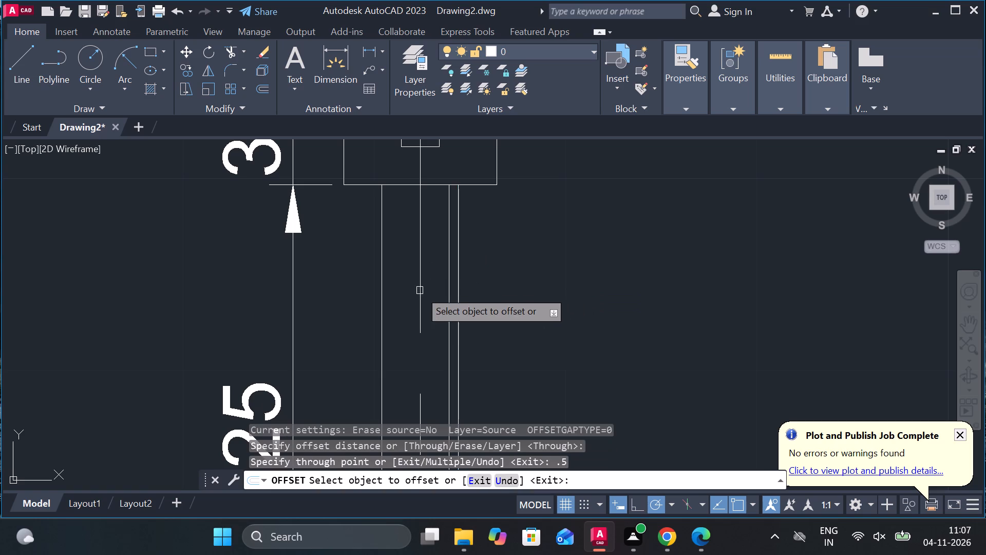
left_click(378, 288)
key("period")
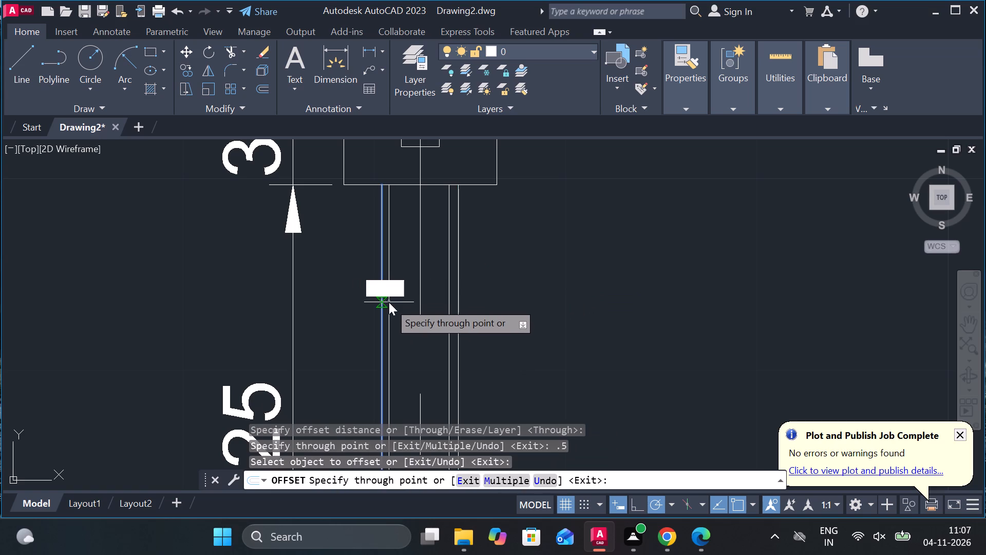
key("5")
key("Return")
key("Escape")
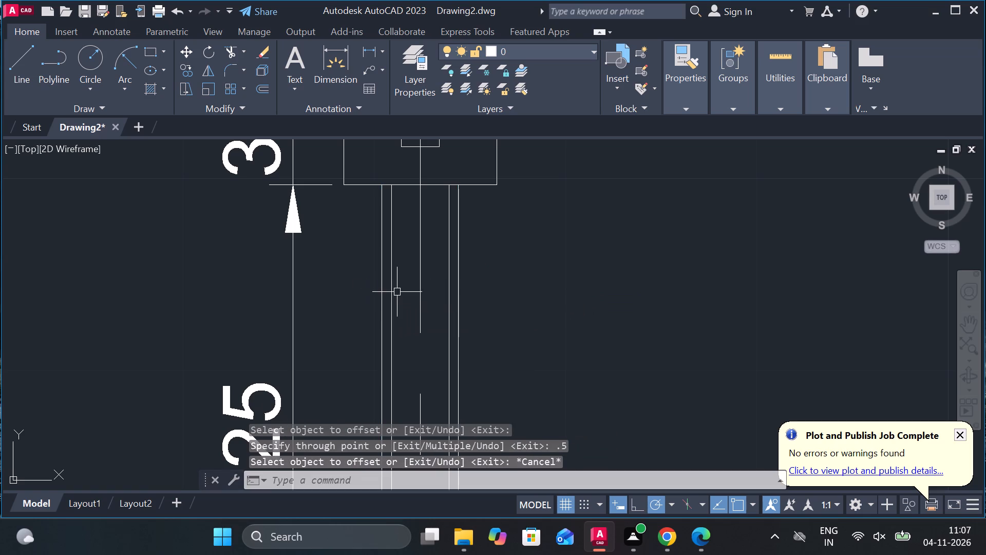
Set the transparency of the two inner thread lines to 50.
left_click(392, 285)
left_click(449, 275)
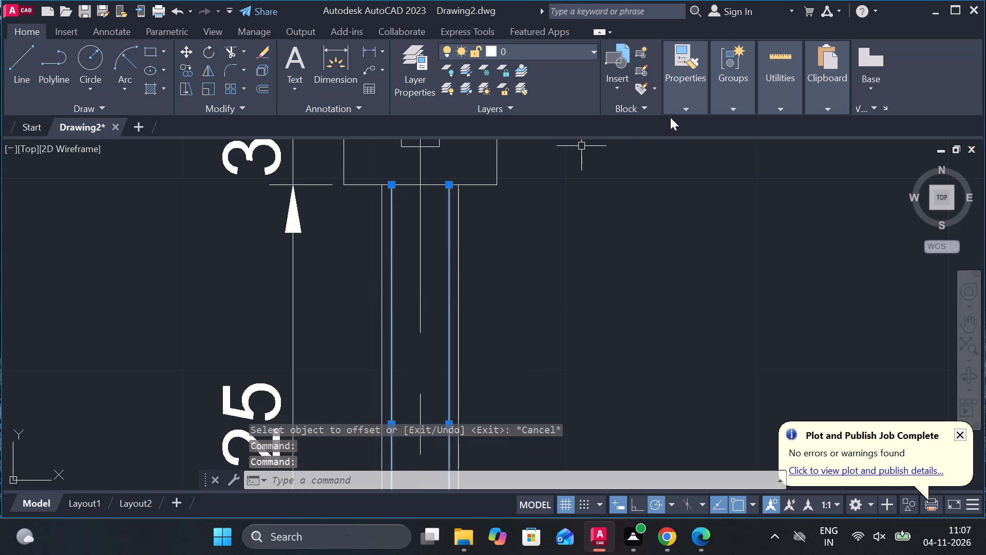
left_click(677, 108)
left_click(803, 203)
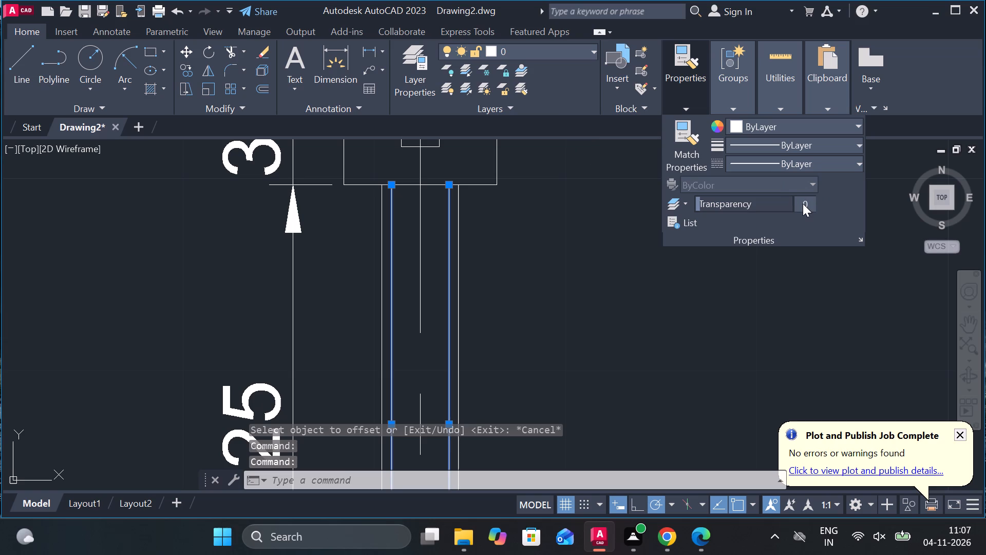
type("50")
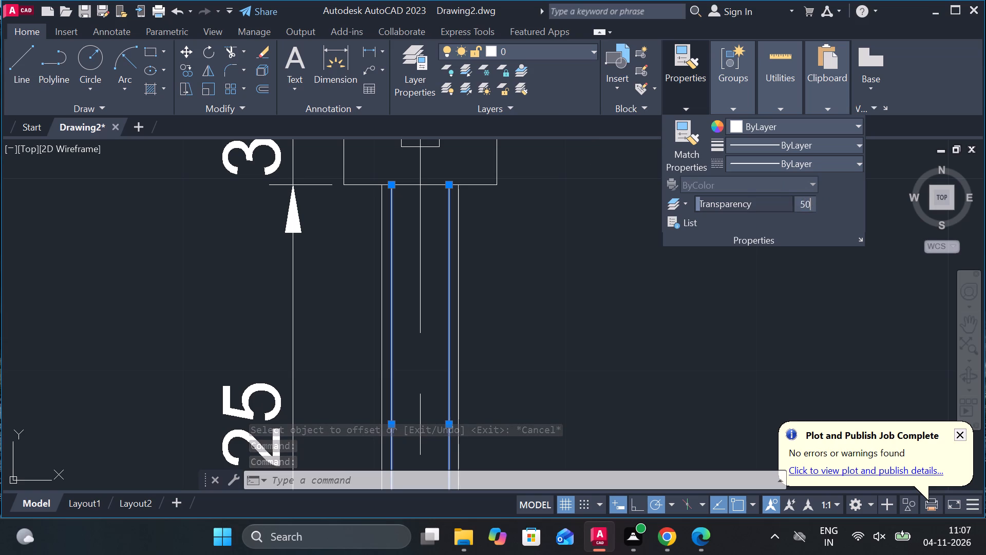
key("Return")
left_click(764, 299)
key("Escape")
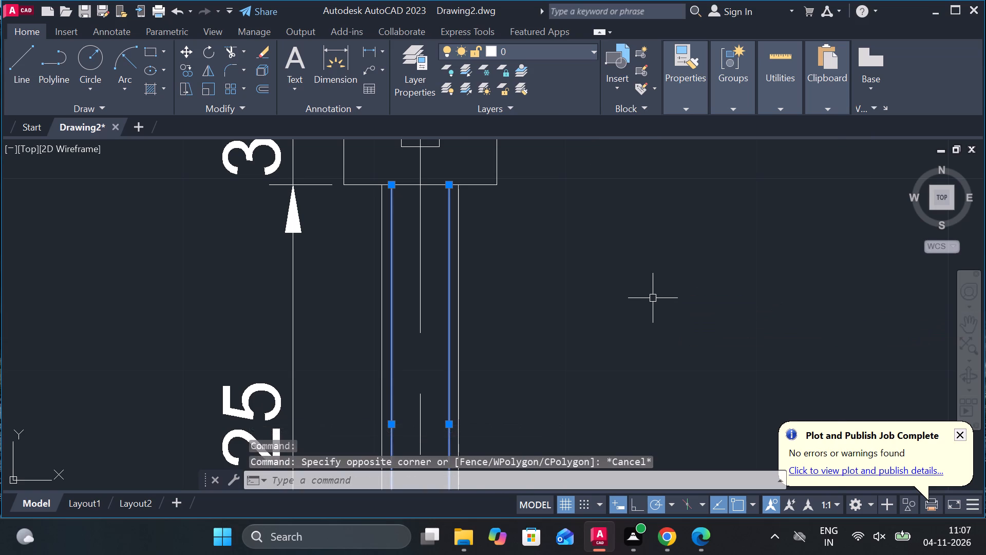
scroll(653, 298, "down", 1)
key("Escape")
scroll(633, 321, "down", 2)
middle_click_drag(633, 321, 591, 271)
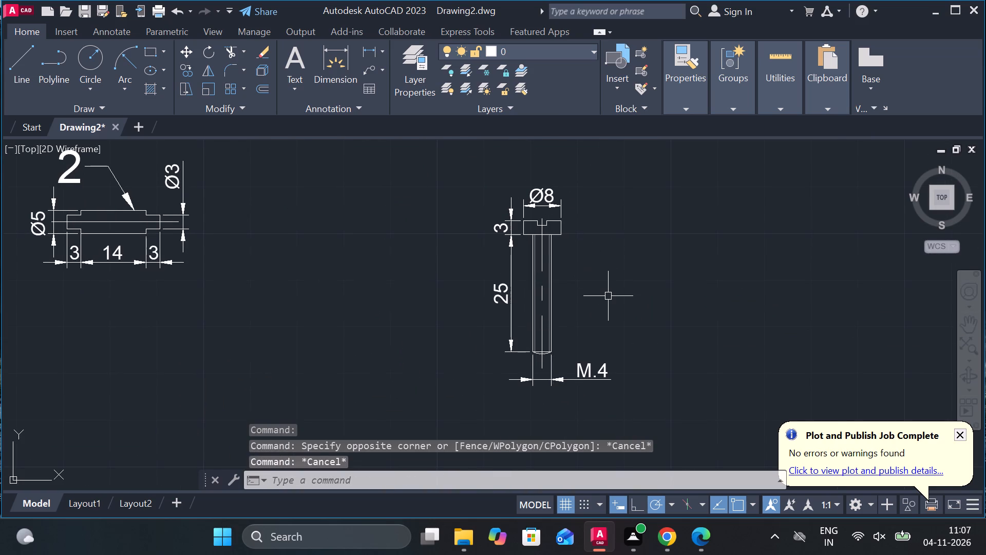
Add a multileader pointing to the shank's right side line, with the part number 4 at text height 7.
left_click(363, 68)
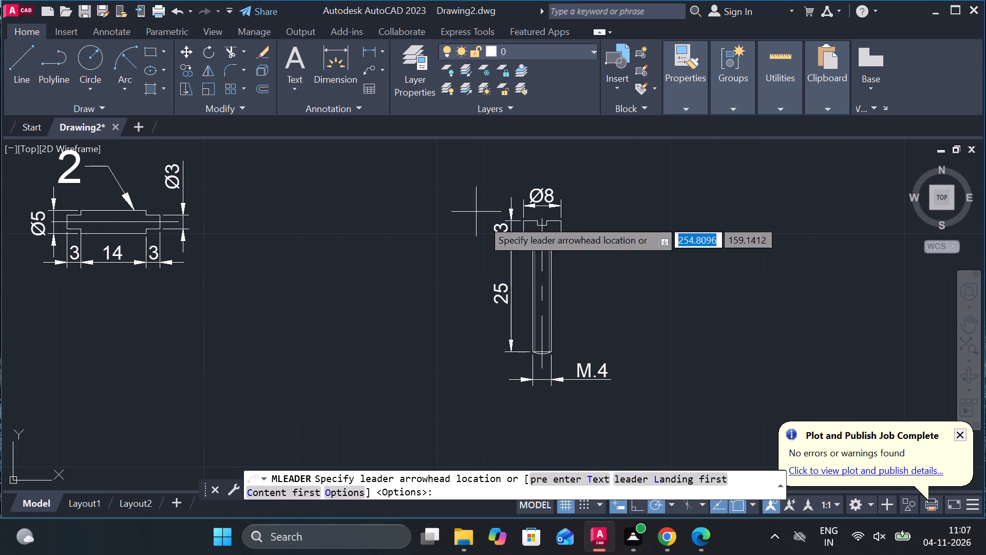
scroll(551, 277, "up", 2)
left_click(554, 294)
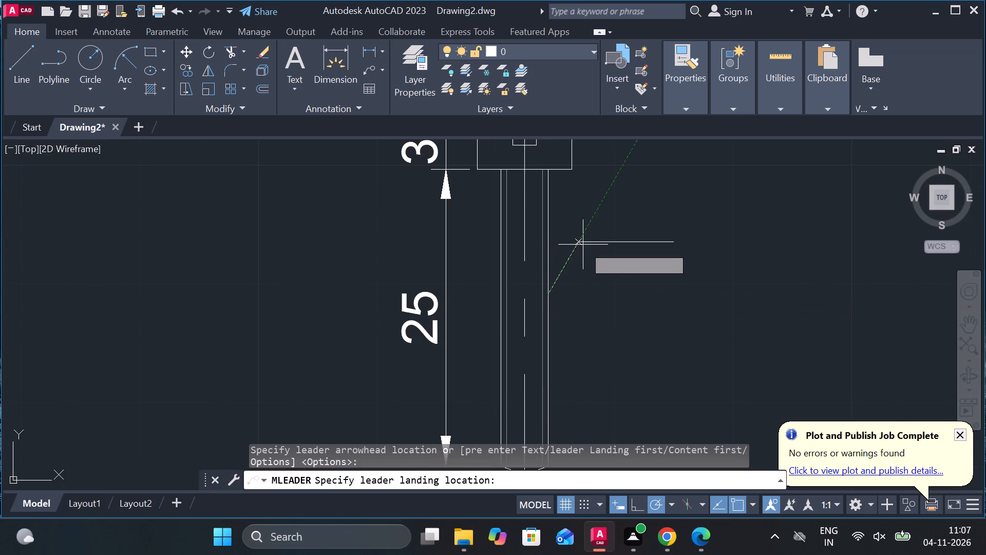
left_click(622, 216)
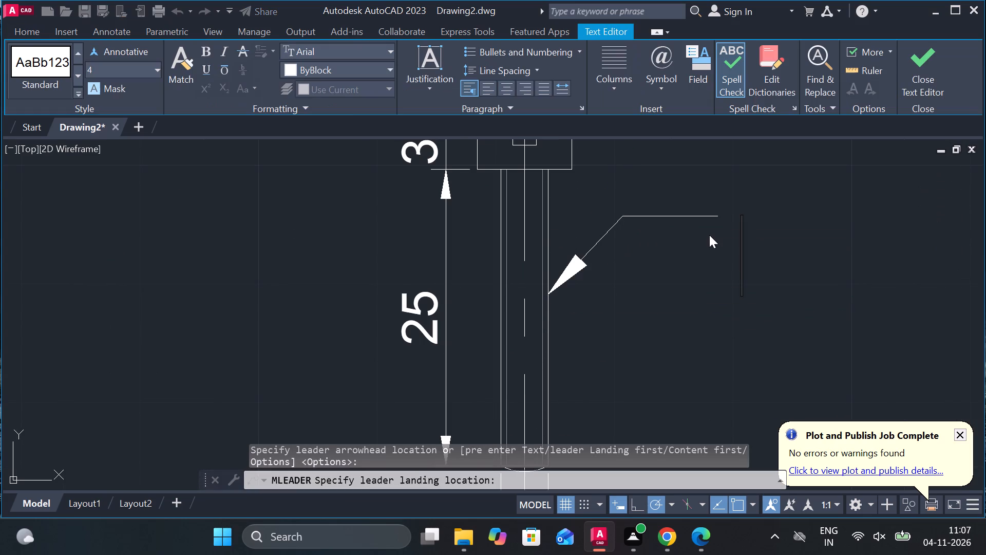
left_click(133, 72)
key("7")
key("Return")
key("4")
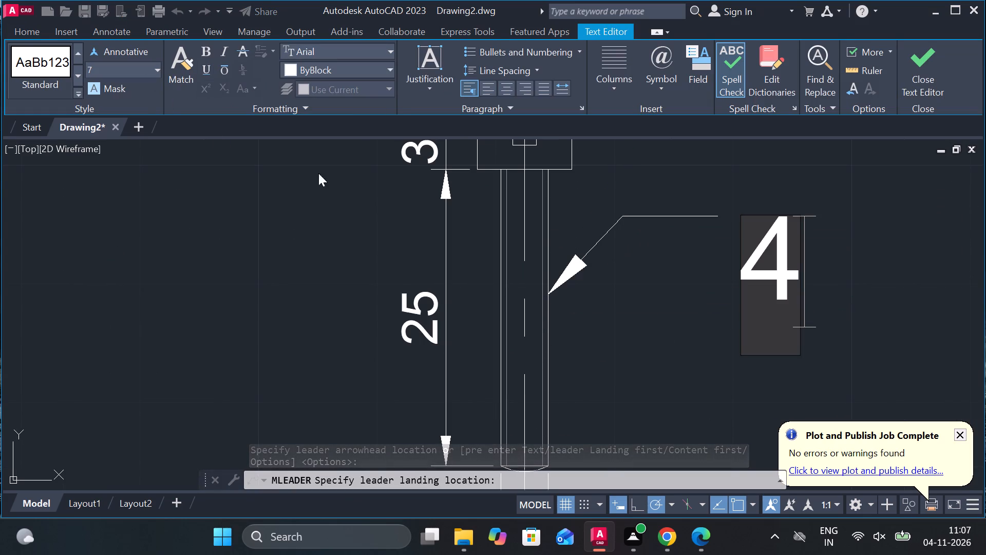
left_click(927, 60)
key("Escape")
Set the part number 4 multileader's landing distance to 5 and its landing gap to 1.
double_click(659, 216)
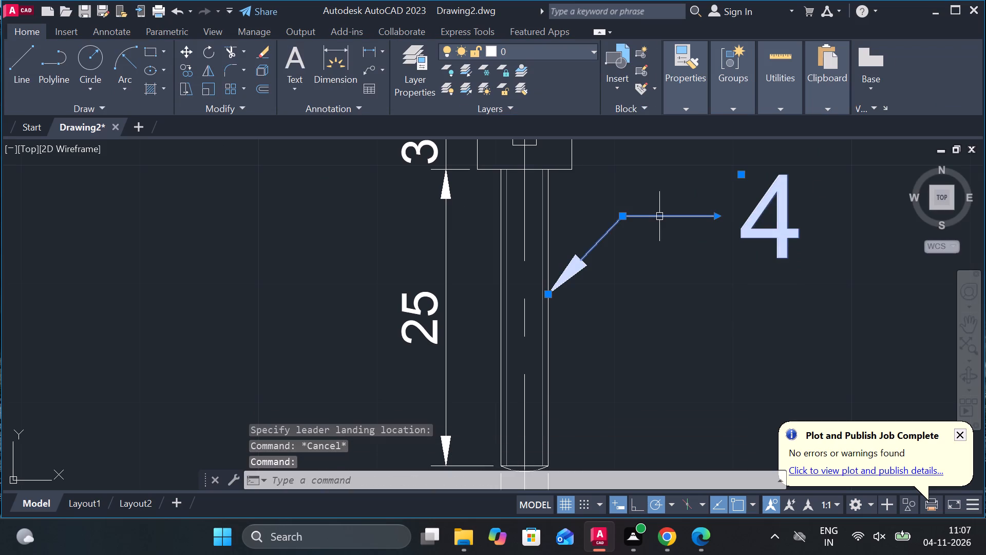
left_click_drag(825, 164, 798, 164)
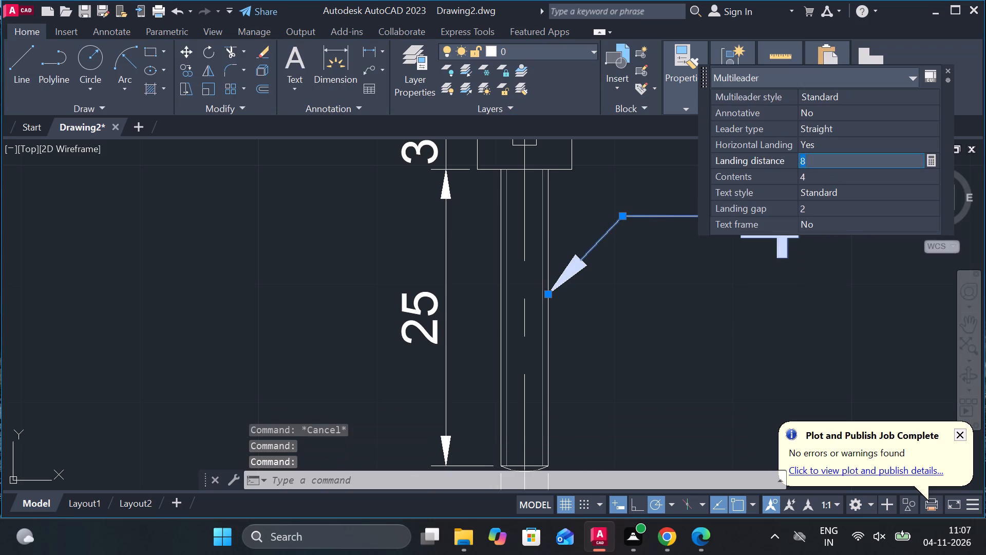
type("5")
key("space")
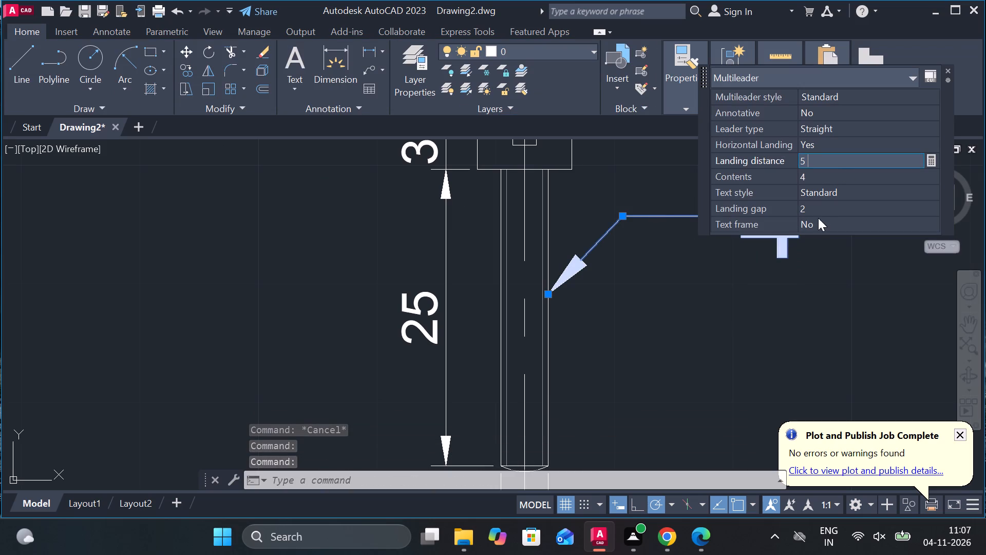
key("Return")
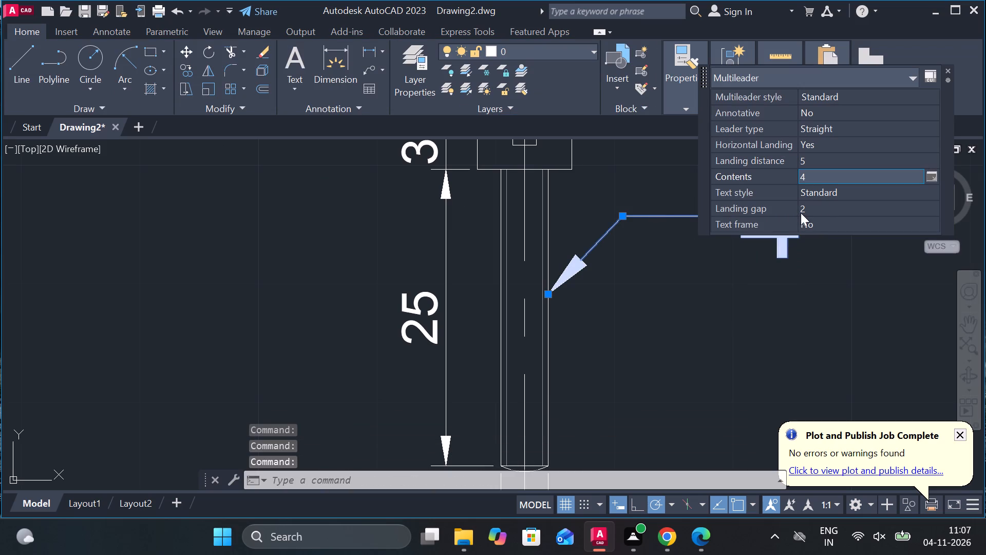
left_click(812, 204)
key("1")
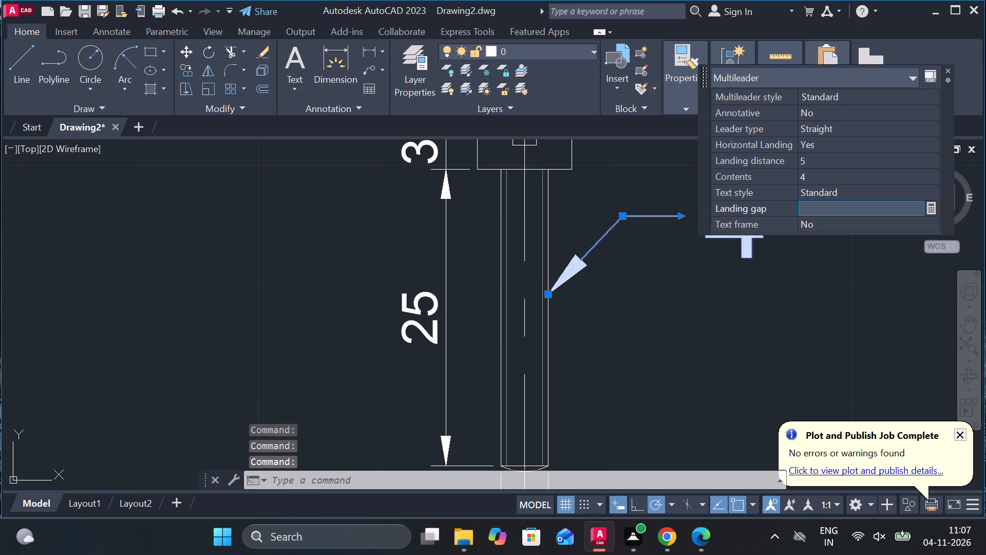
key("Return")
key("Escape")
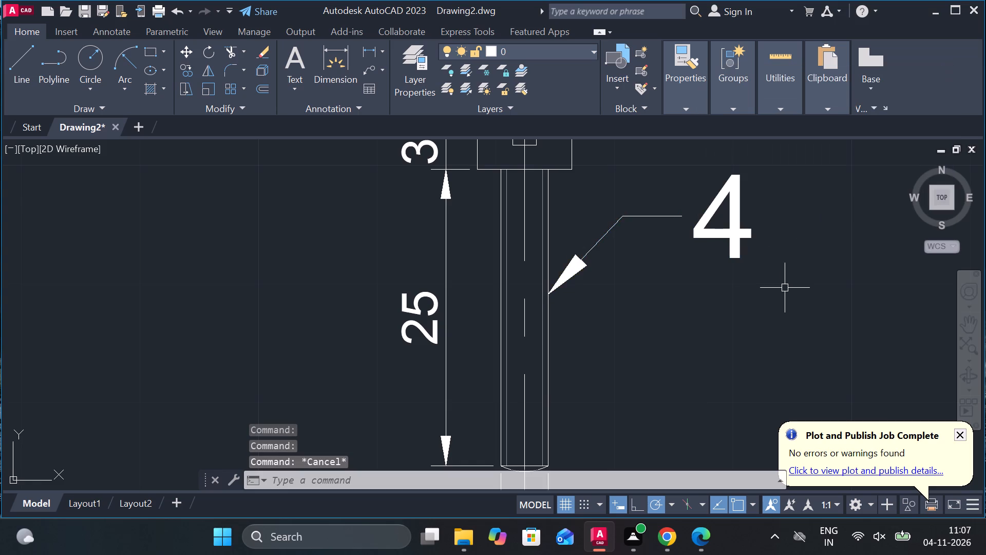
Move the whole screw 4, with its dimensions and leader, to directly below screw 7.
scroll(785, 288, "down", 4)
middle_click_drag(784, 291, 733, 260)
left_click_drag(657, 200, 657, 206)
left_click(753, 325)
key("m")
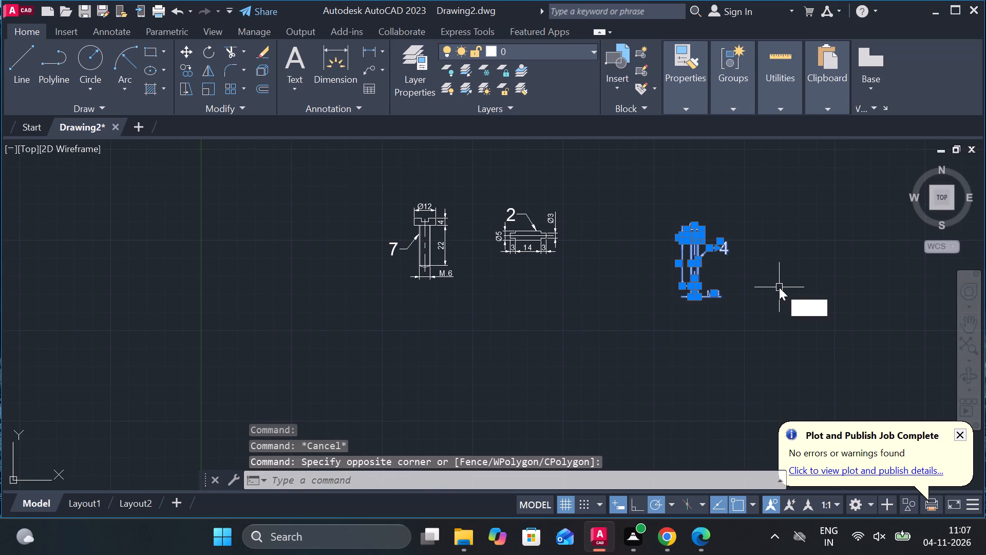
key("Return")
left_click(779, 287)
scroll(625, 300, "up", 3)
scroll(688, 303, "down", 2)
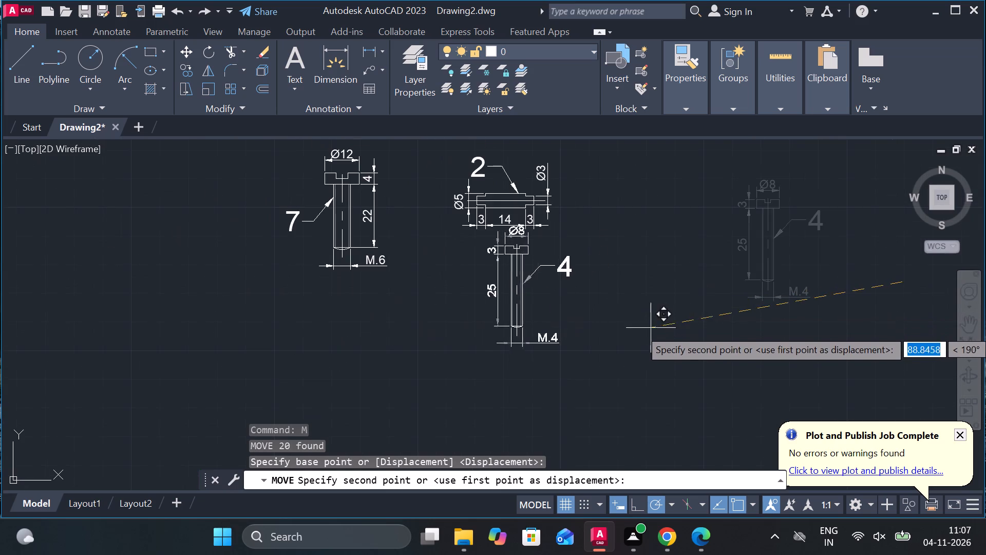
middle_click_drag(612, 337, 735, 313)
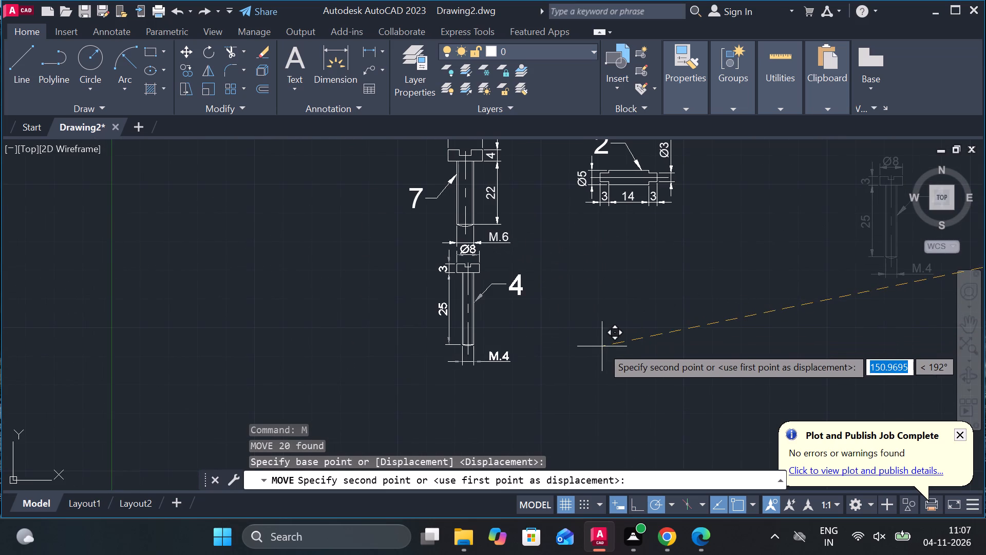
left_click(602, 361)
Move pin 2, with its dimensions and leader, closer to the right side of screw 7.
scroll(630, 343, "down", 1)
middle_click_drag(650, 337, 630, 334)
left_click(575, 189)
key("Escape")
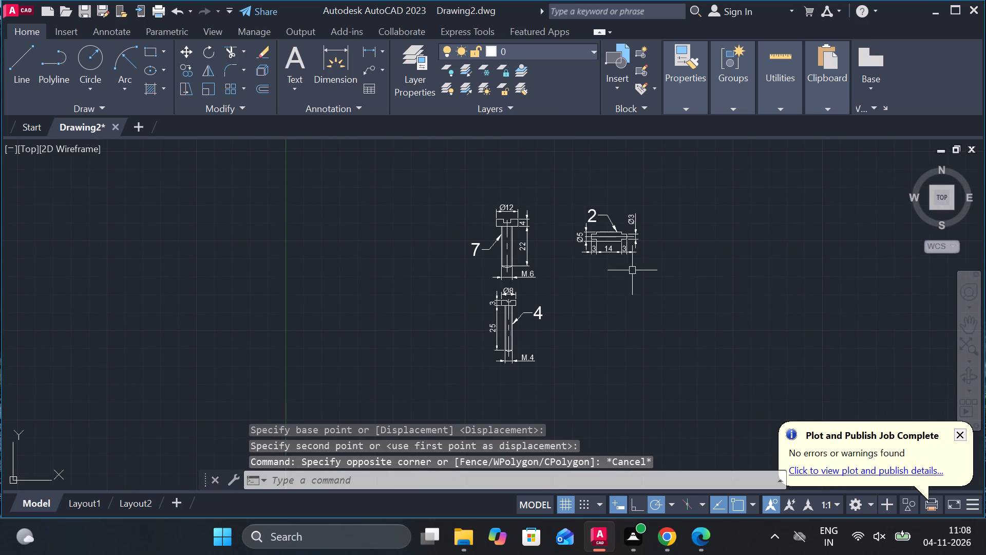
left_click(558, 190)
left_click(695, 299)
key("m")
key("Return")
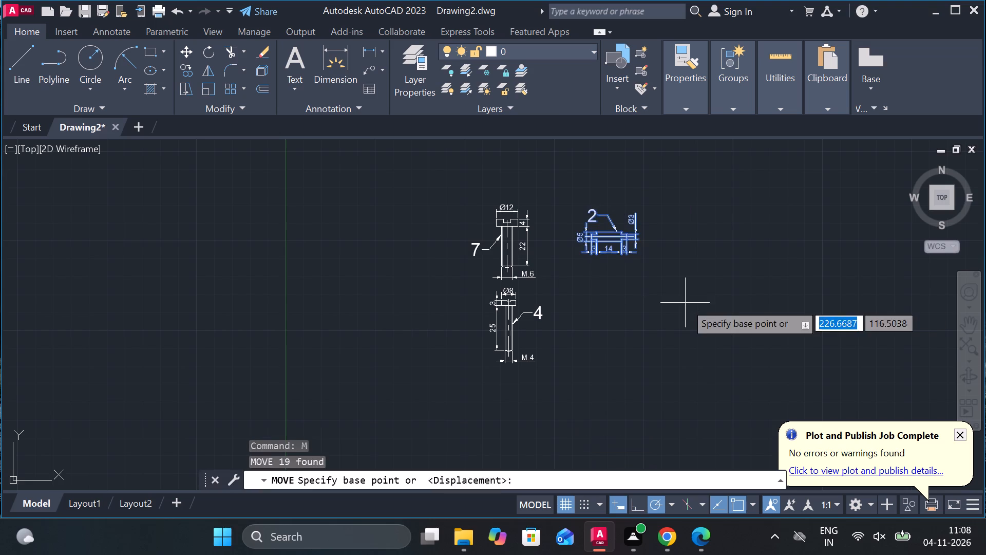
left_click(678, 281)
scroll(651, 288, "up", 2)
middle_click_drag(638, 300, 652, 358)
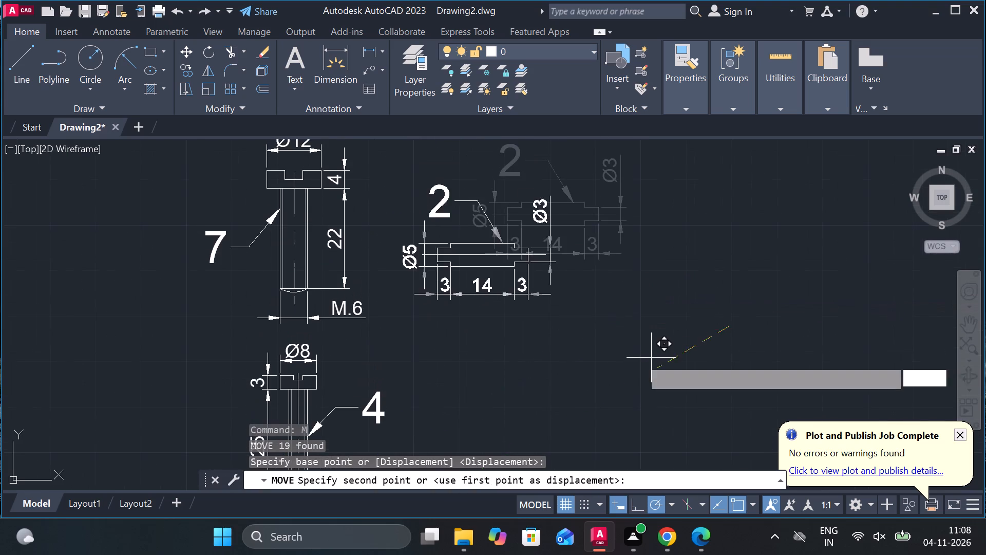
left_click(625, 345)
Start a new part's outline in the free space right of screw 4 with a 3-unit line straight down.
scroll(726, 323, "down", 3)
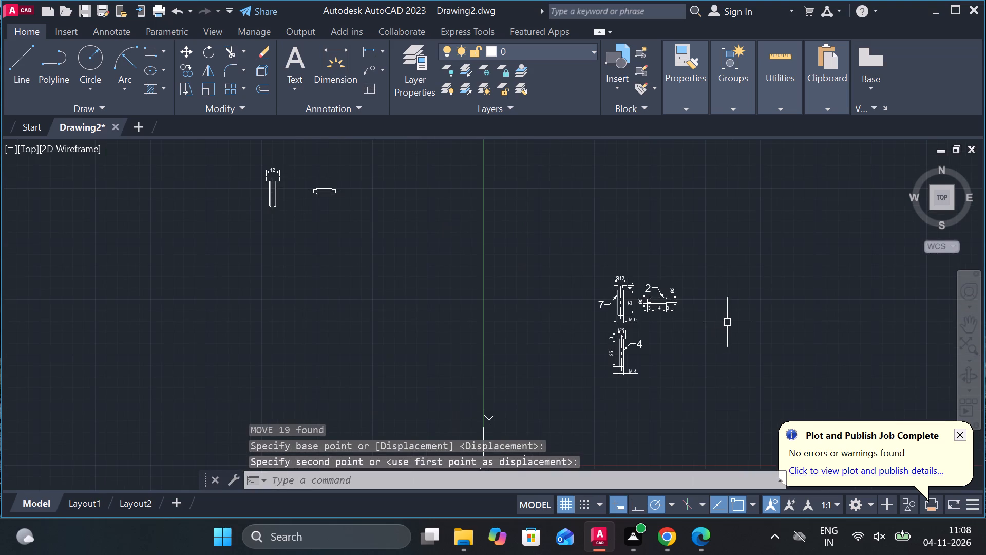
middle_click_drag(727, 323, 662, 273)
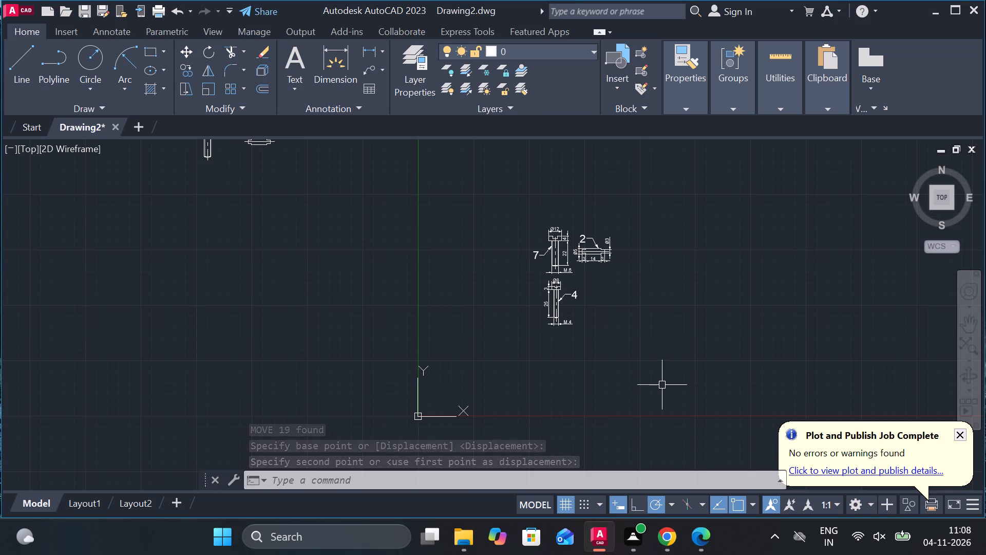
scroll(662, 385, "up", 2)
scroll(613, 256, "up", 1)
middle_click_drag(613, 256, 545, 354)
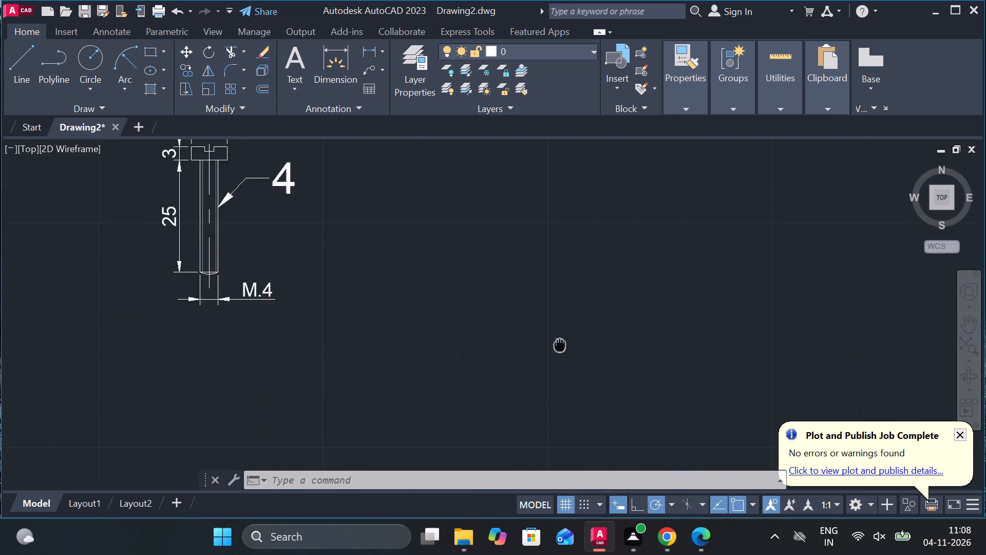
middle_click_drag(545, 354, 537, 354)
key("Escape")
key("l")
key("Return")
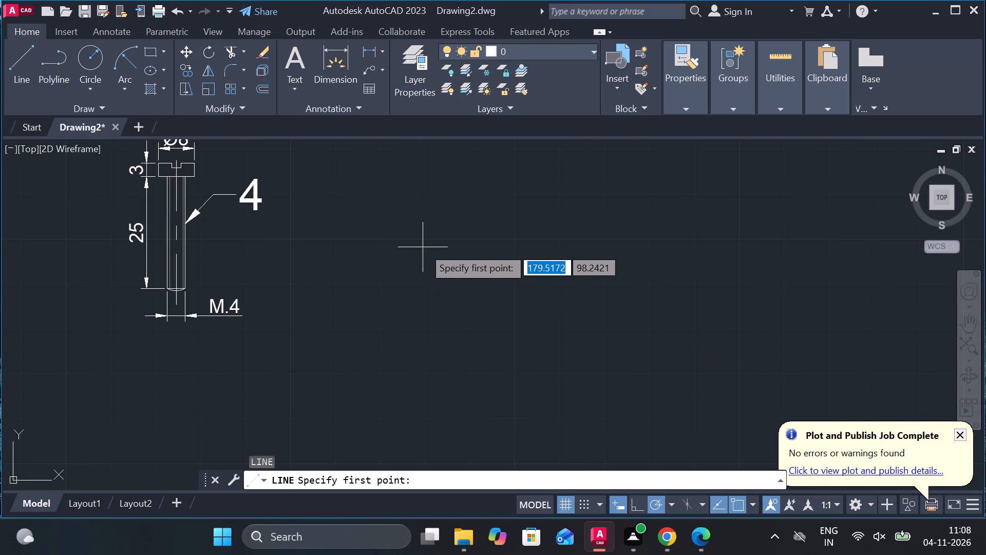
left_click(454, 228)
key("3")
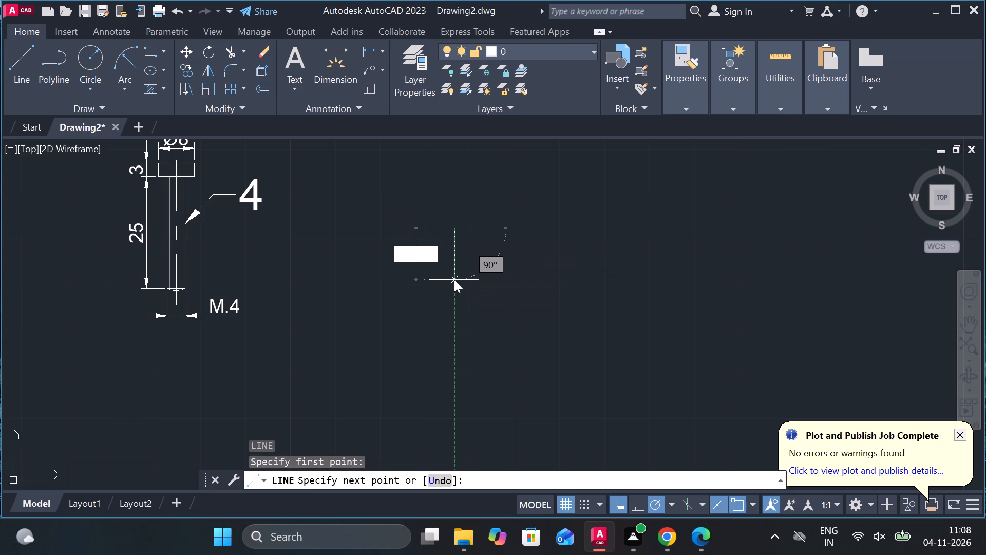
key("space")
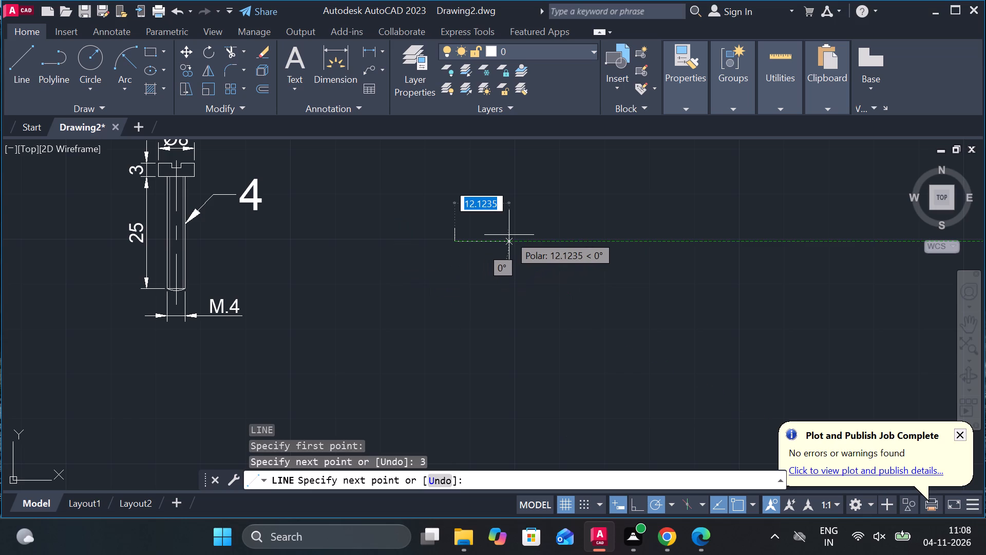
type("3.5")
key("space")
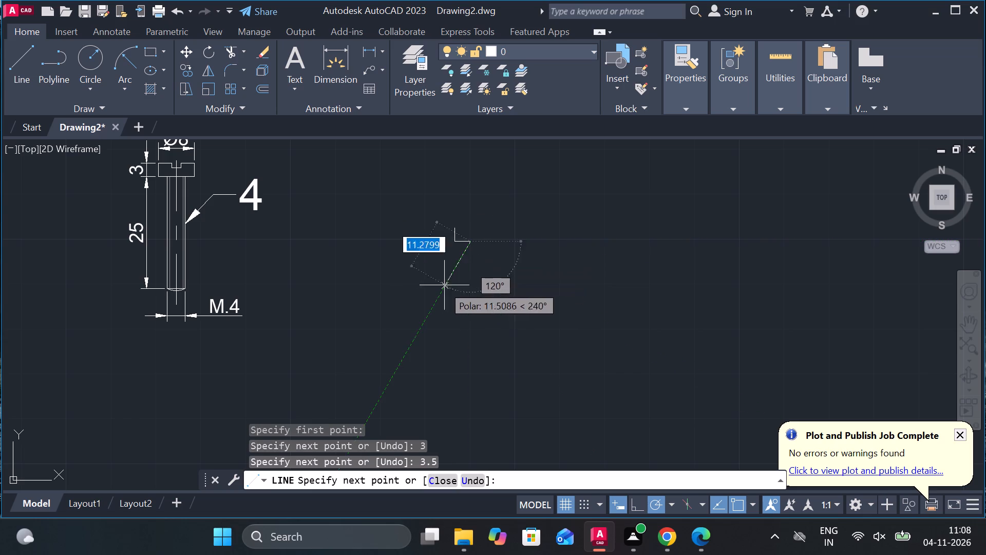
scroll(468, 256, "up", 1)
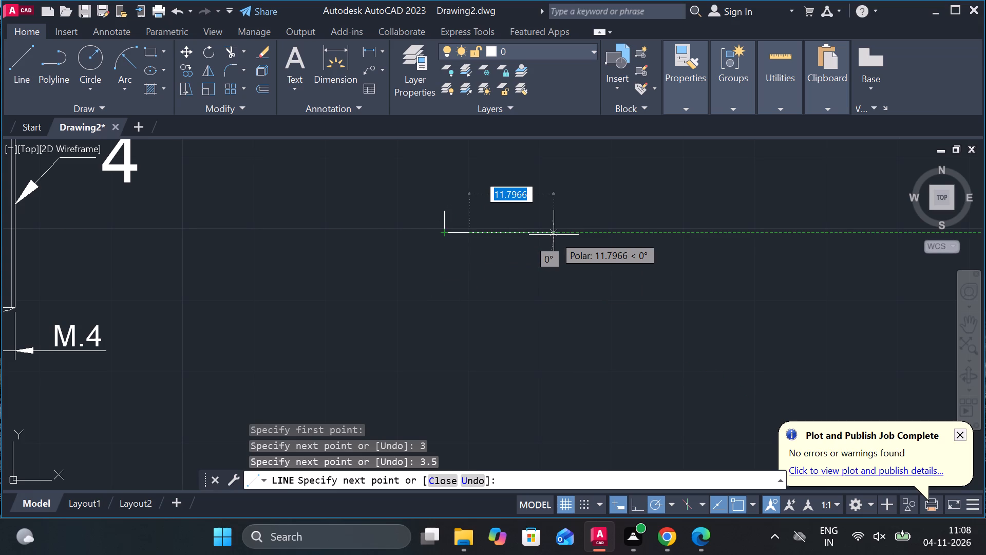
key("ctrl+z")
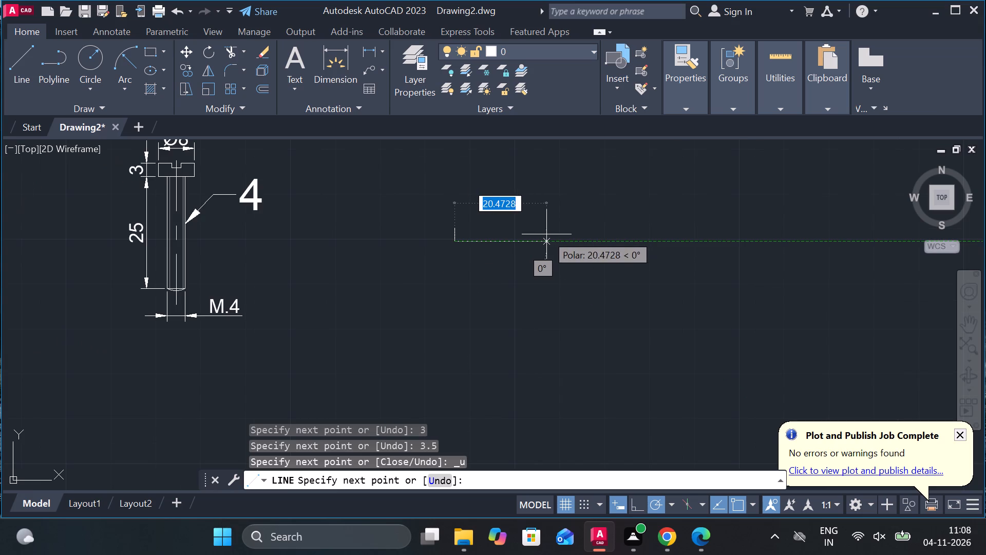
Continue the outline's lower half with segments 3 right, 3.5 down, 14 right, 3.5 up and 3 right.
type("3")
key("space")
type("3.5")
key("space")
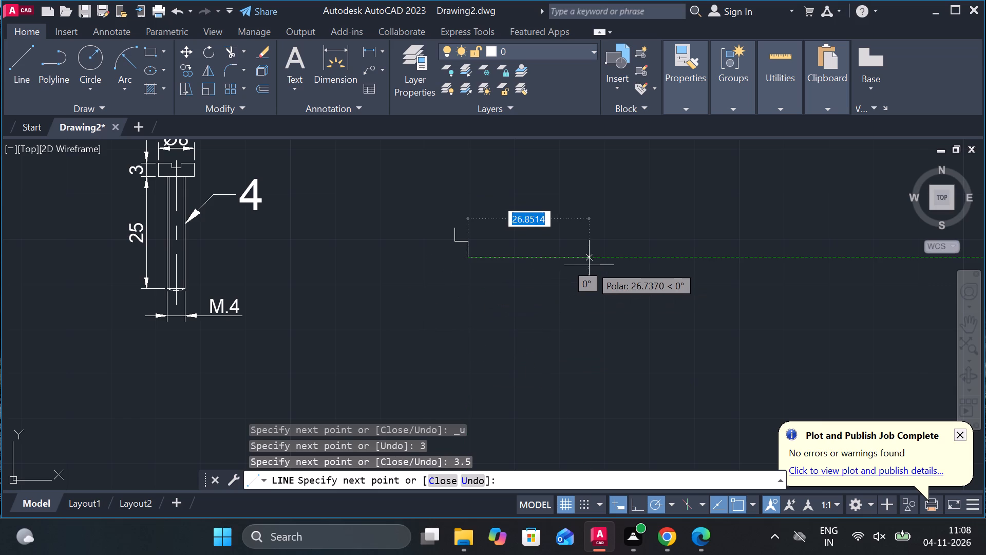
type("14")
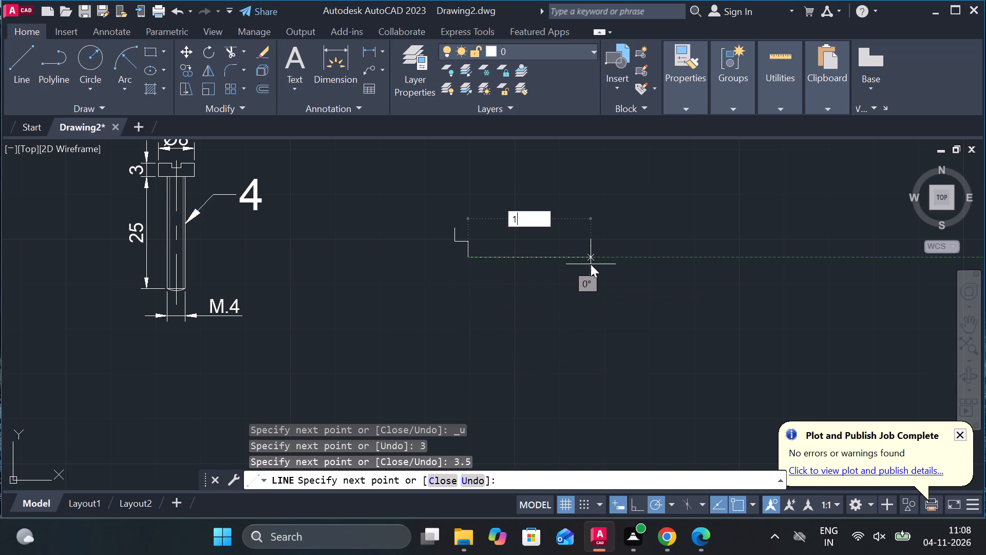
key("space")
scroll(542, 232, "up", 2)
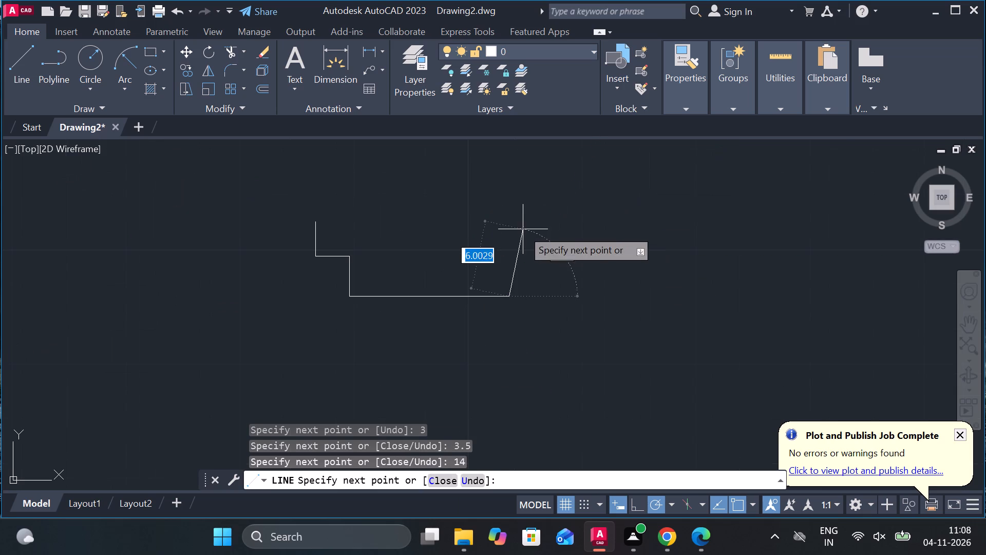
type("3.")
type("5")
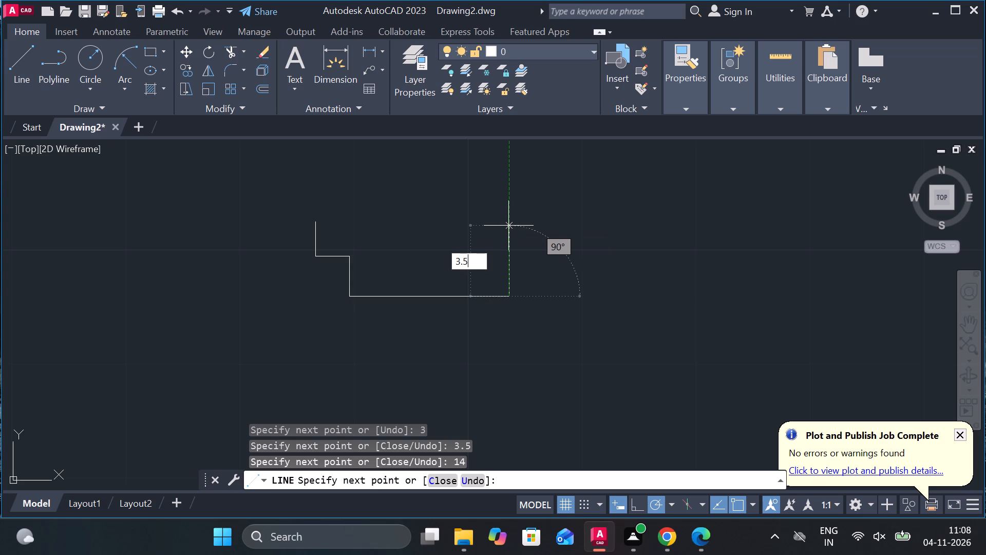
key("space")
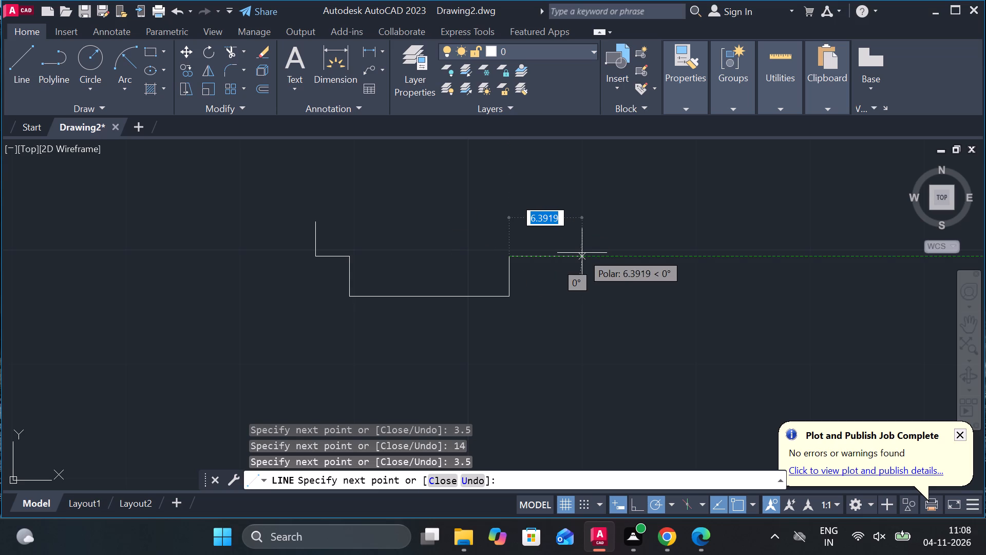
type("3")
key("space")
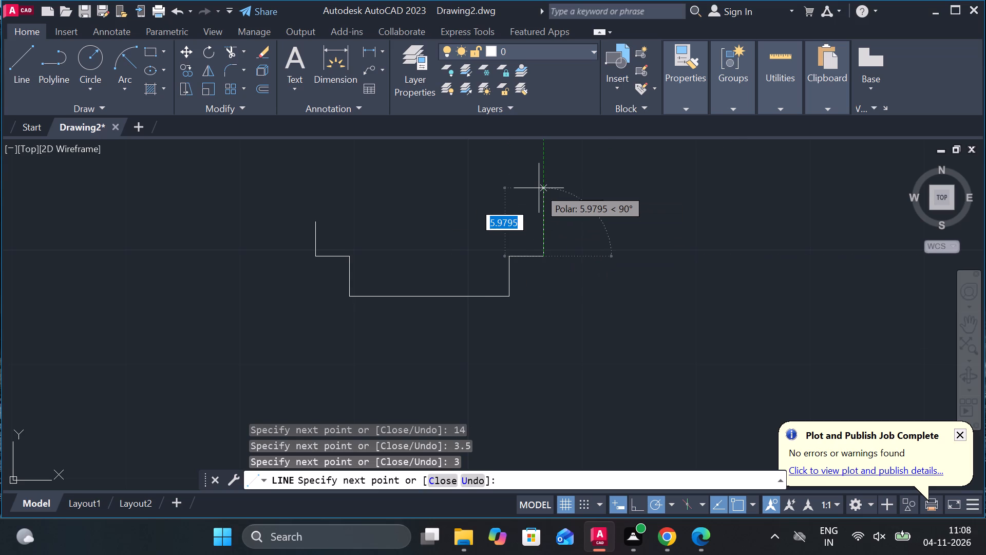
Complete the outline with segments 3 up, 3 left, 3.5 up, 14 left and 3.5 down, closing it at the start point.
type("3")
key("space")
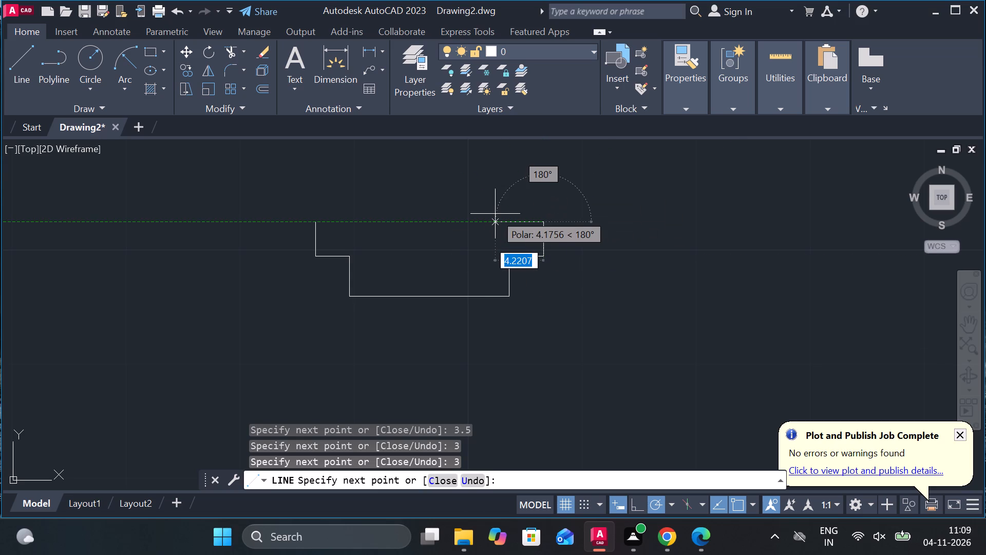
type("3")
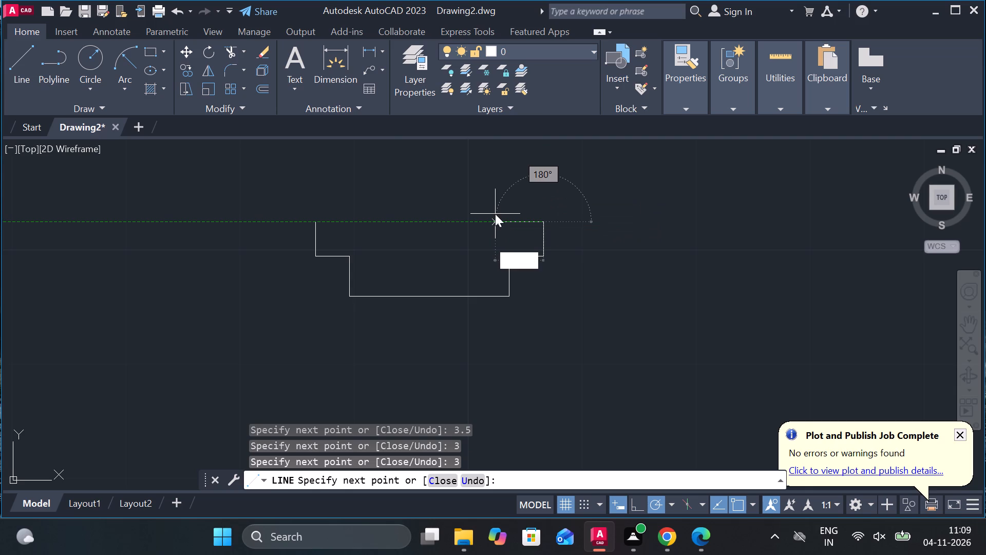
key("space")
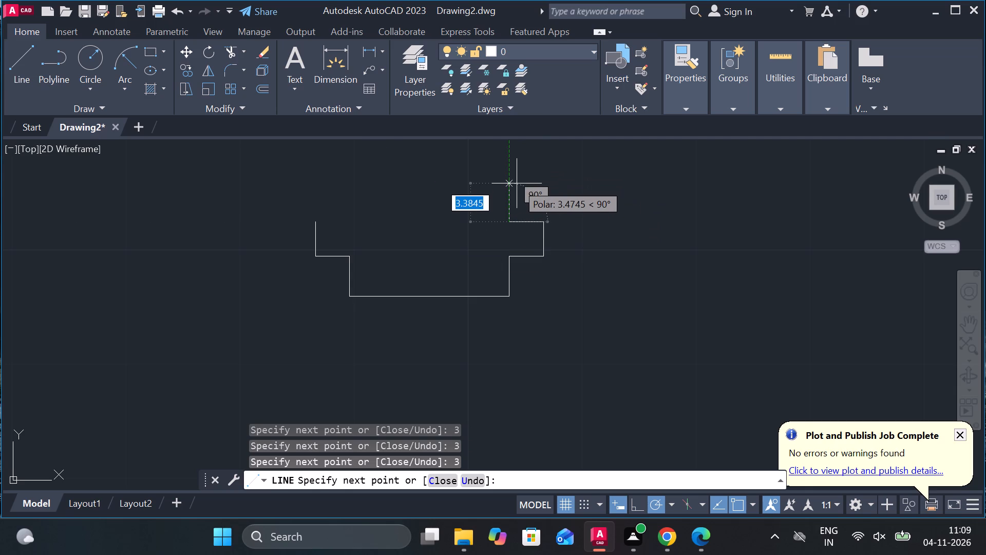
type("3.5")
key("space")
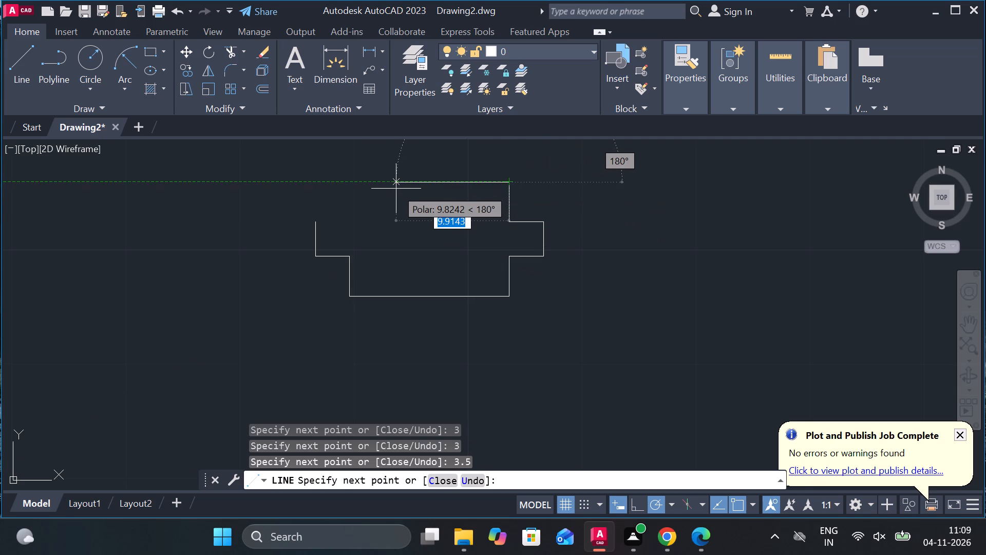
type("14")
key("space")
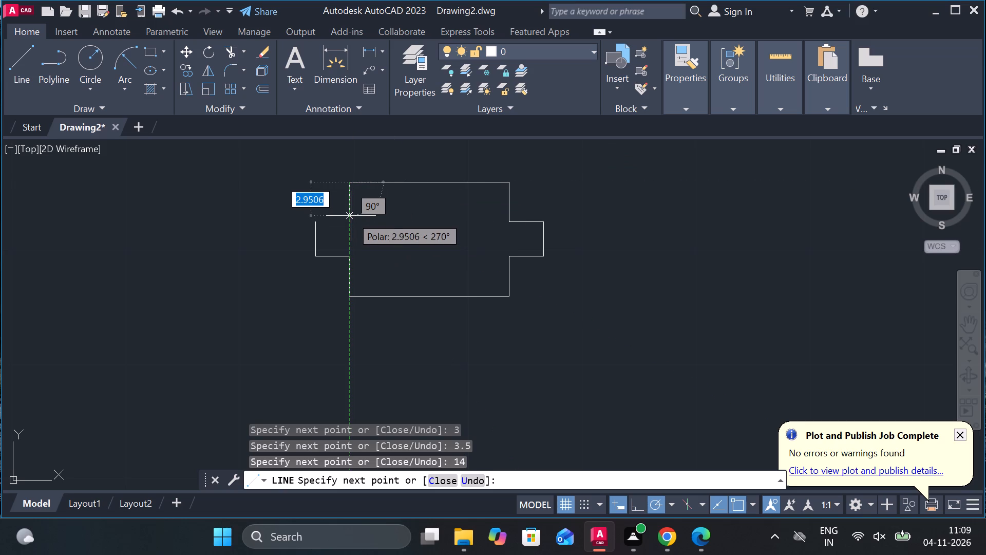
type("3.5")
key("space")
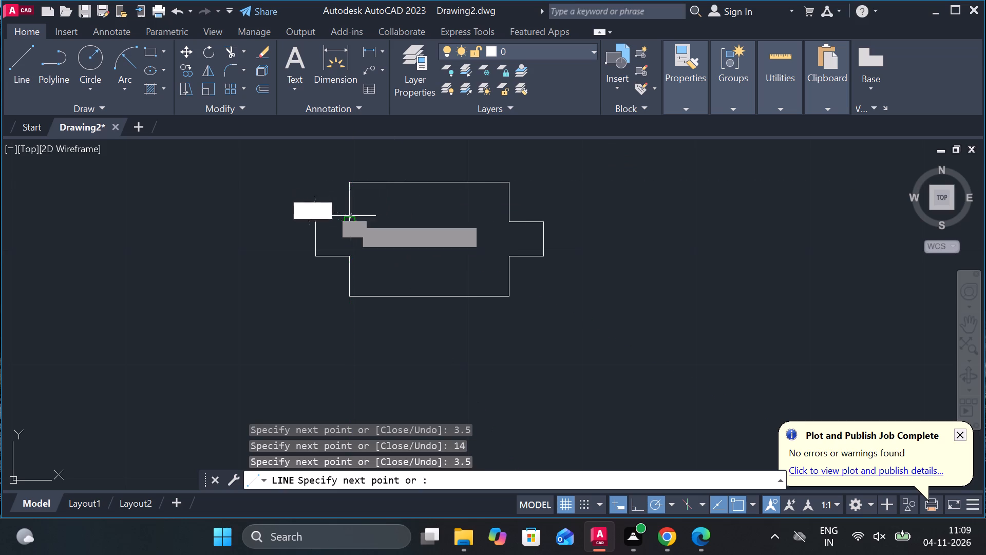
left_click(320, 217)
key("Escape")
scroll(434, 215, "down", 1)
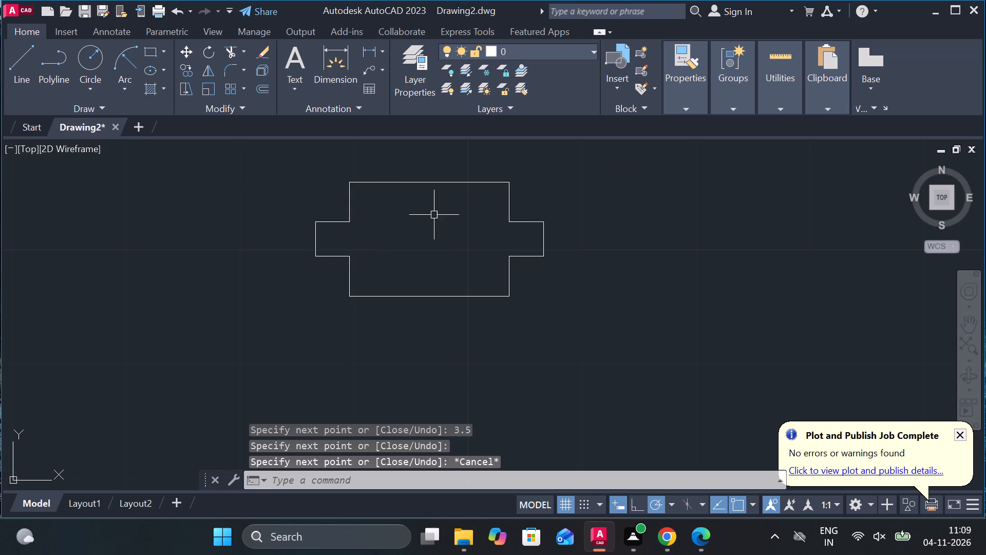
scroll(427, 208, "up", 1)
middle_click_drag(436, 214, 449, 218)
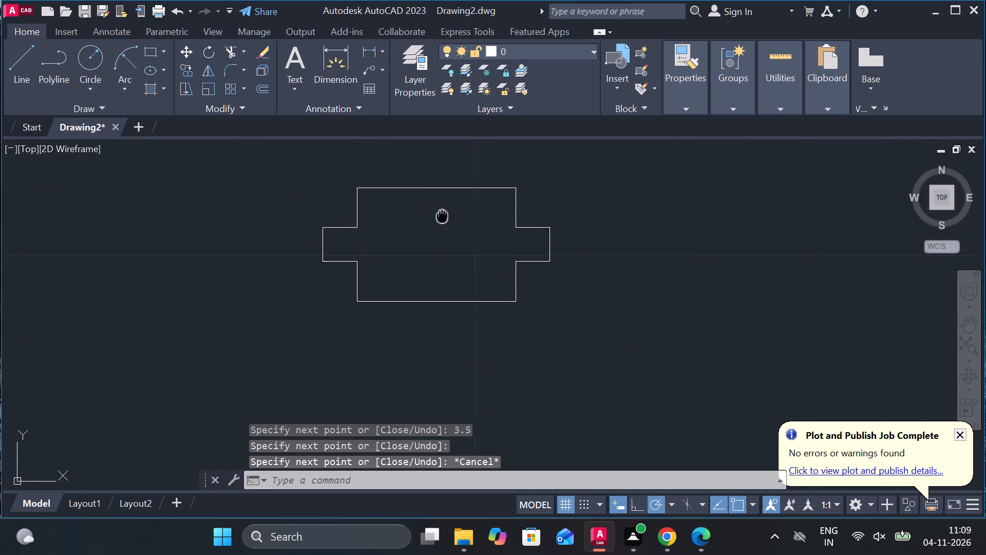
Draw a circle of diameter 4 at the centre of the new stepped part's outline.
middle_click_drag(449, 218, 461, 248)
key("Escape")
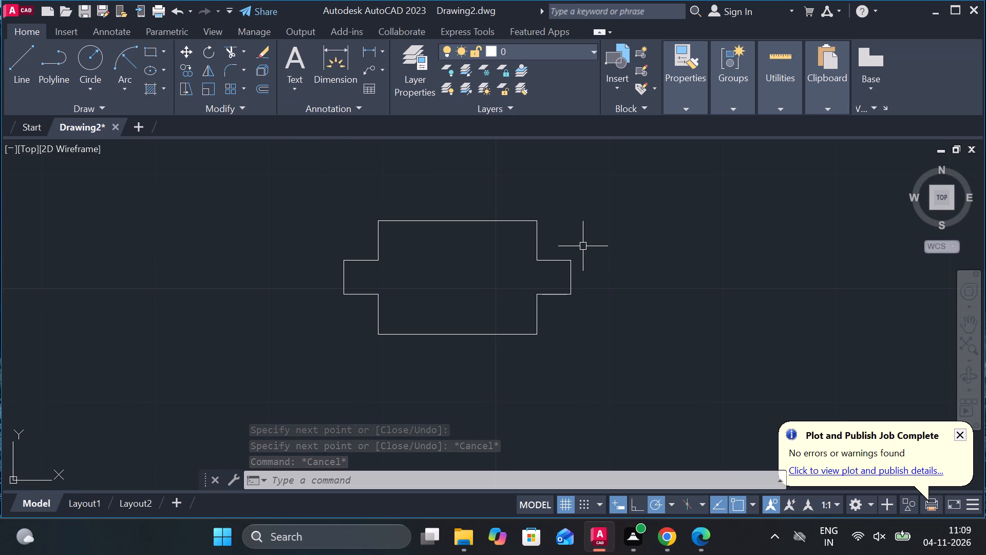
key("Escape")
type("C")
key("space")
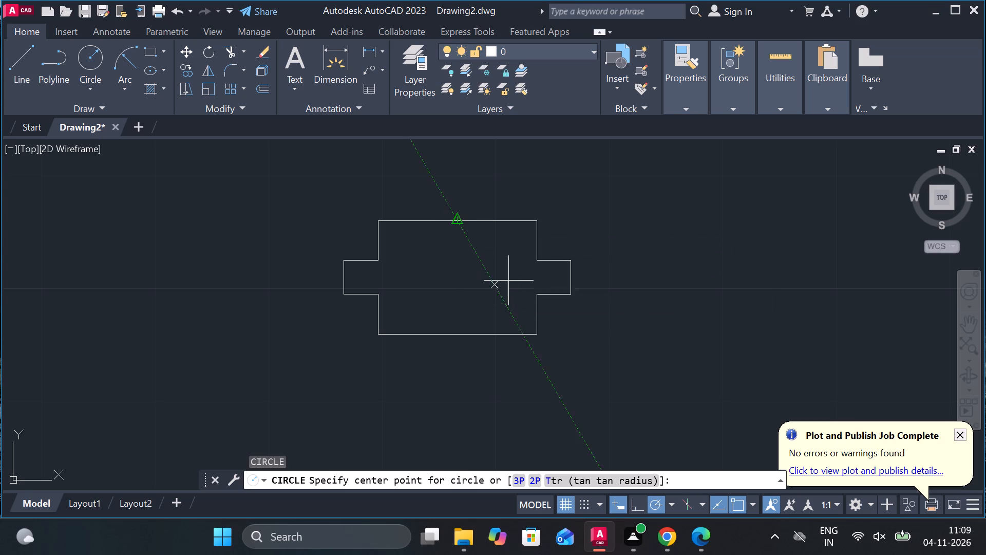
left_click(456, 276)
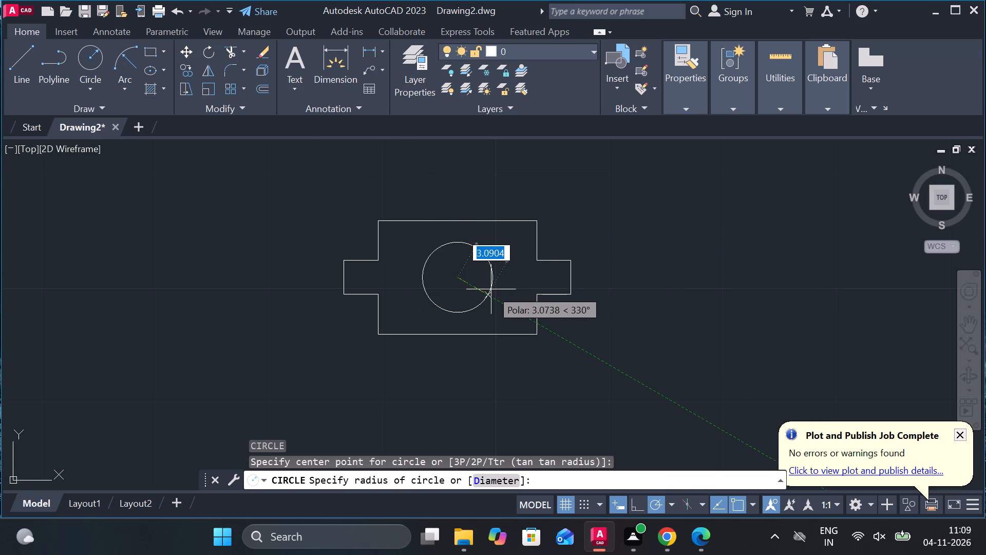
type("D")
key("space")
type("4")
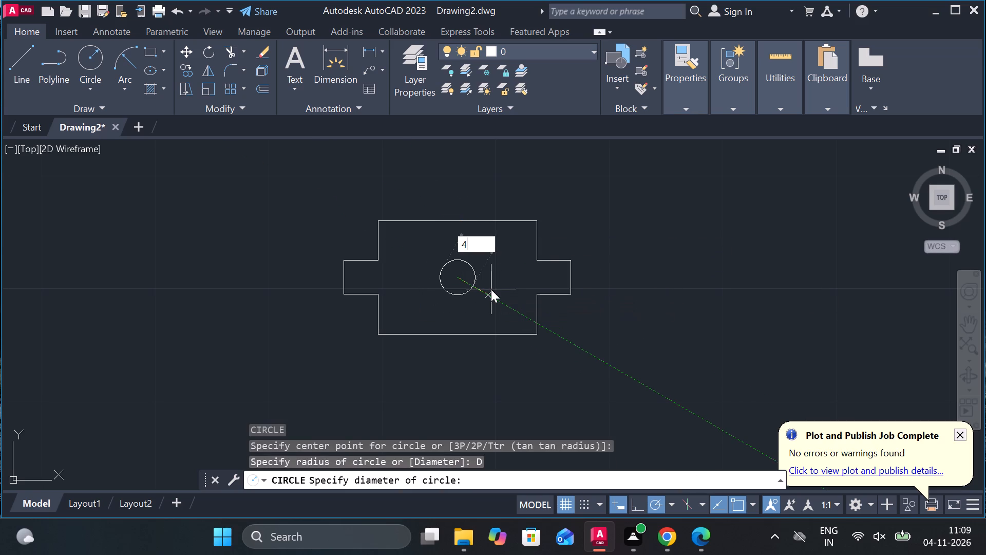
key("space")
scroll(442, 263, "up", 3)
scroll(502, 302, "down", 2)
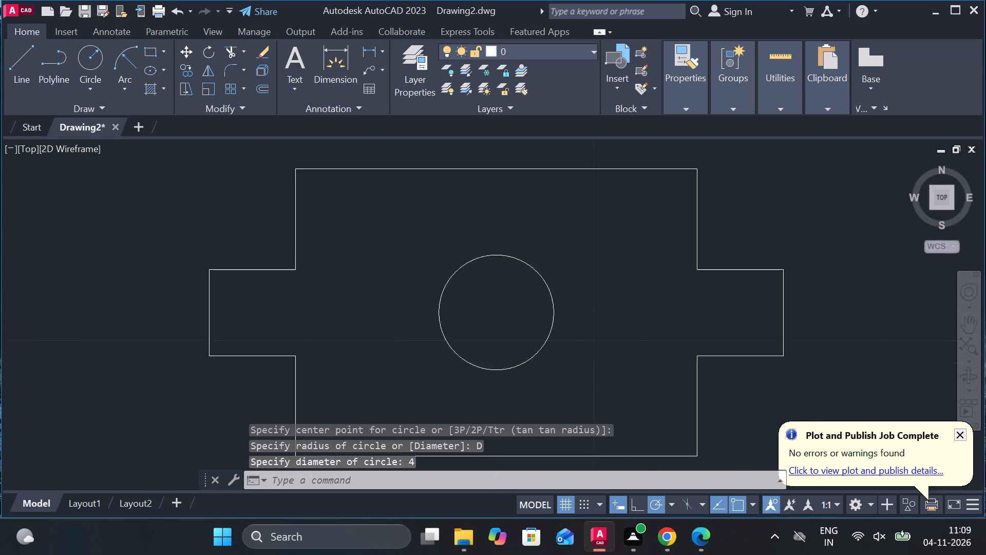
Draw a concentric circle of diameter 3 inside the diameter 4 circle.
key("Escape")
type("C")
key("space")
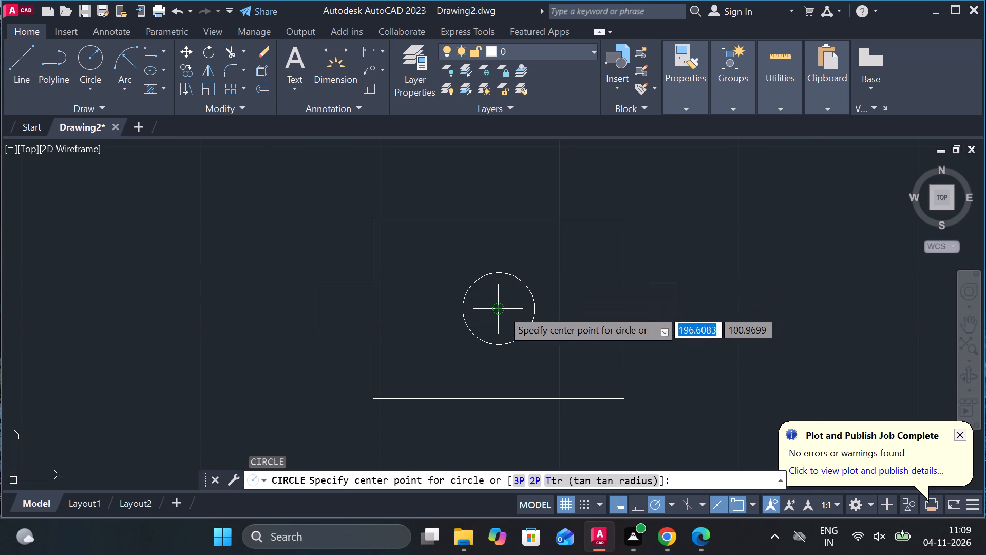
left_click(502, 309)
type("D")
key("space")
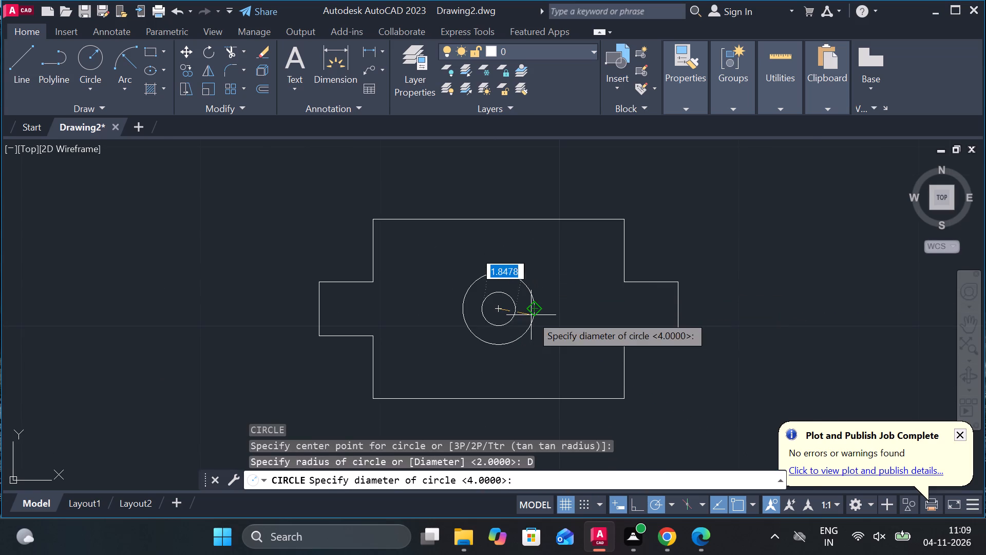
type("3")
key("space")
scroll(572, 313, "down", 2)
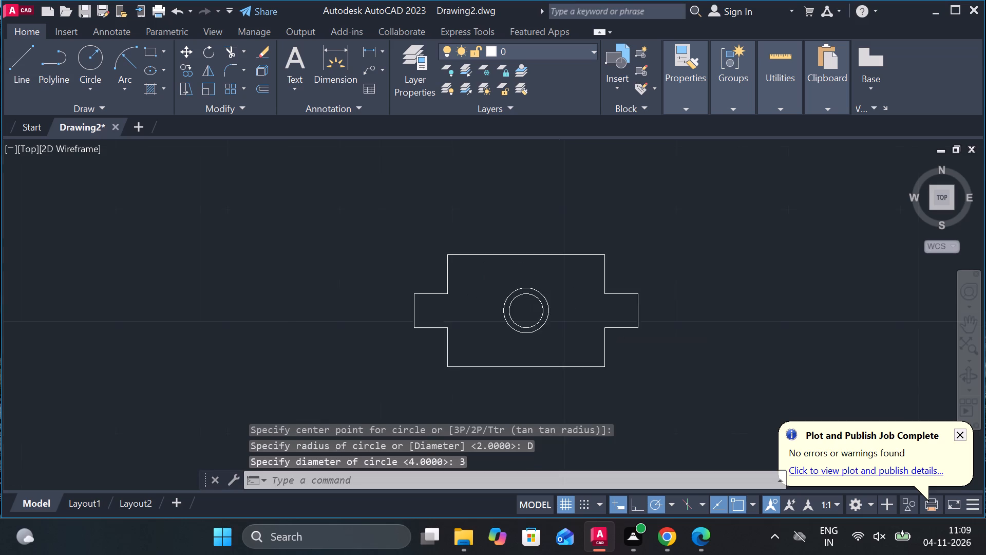
key("Escape")
Add a center mark to the outer diameter 4 circle of the stepped part.
key("c")
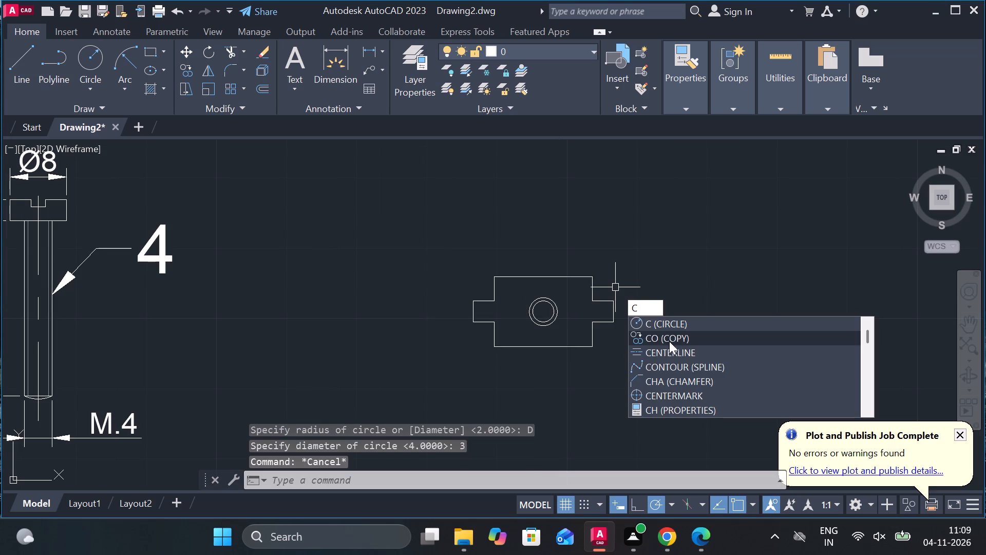
key("m")
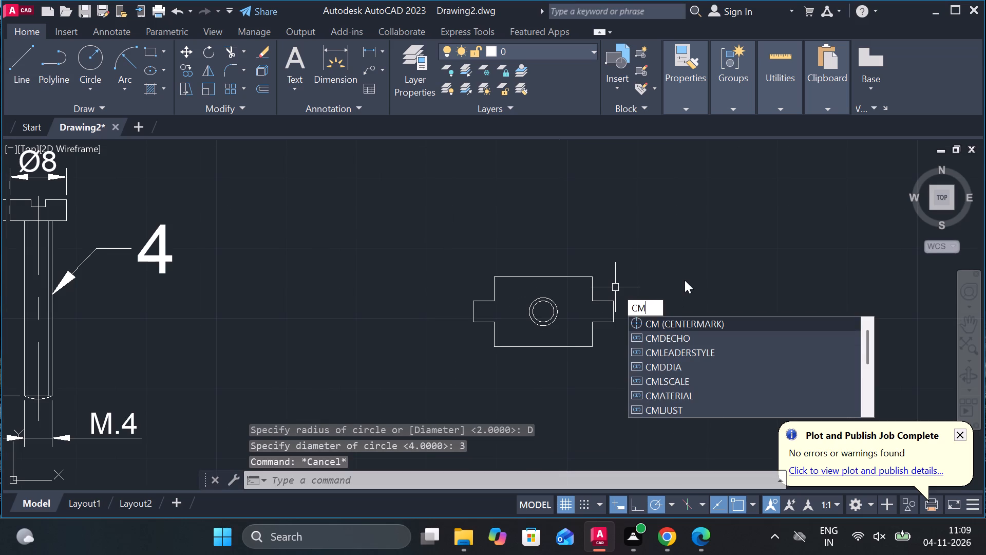
left_click(679, 317)
scroll(580, 312, "up", 2)
left_click(518, 302)
scroll(536, 307, "down", 2)
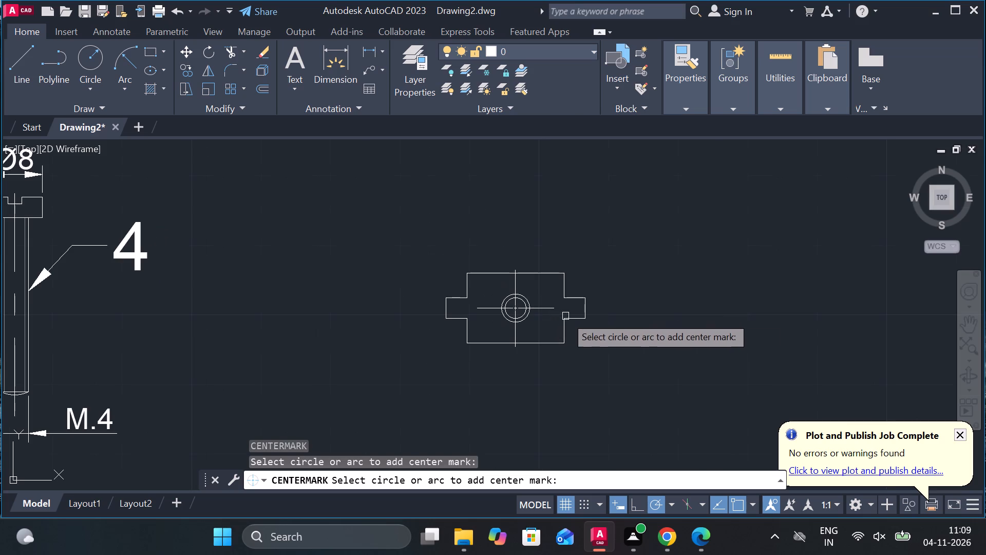
key("Escape")
Stretch the center mark's horizontal line at both ends so it extends past the stepped part's left and right edges.
left_click(492, 309)
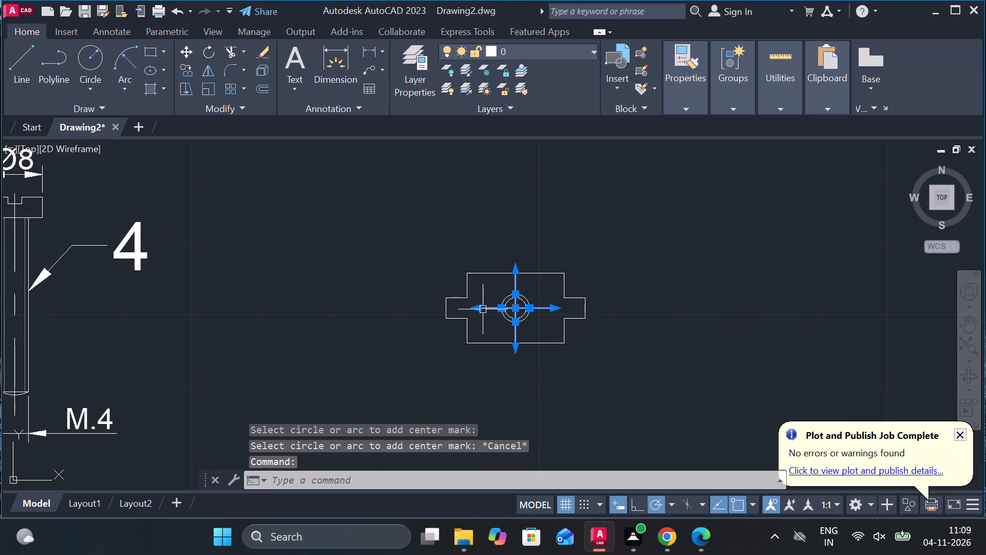
left_click(475, 308)
left_click(401, 308)
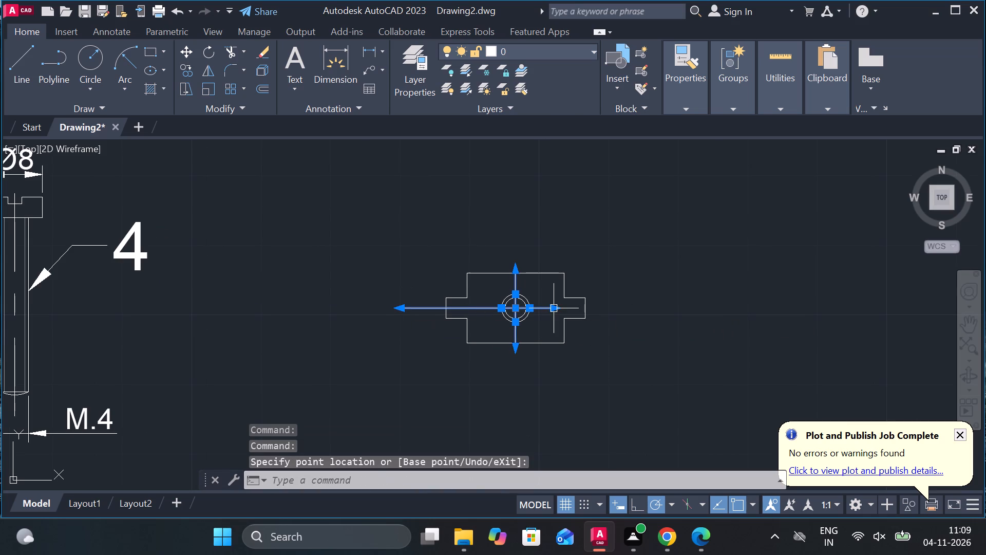
left_click(553, 309)
left_click(611, 308)
key("Escape")
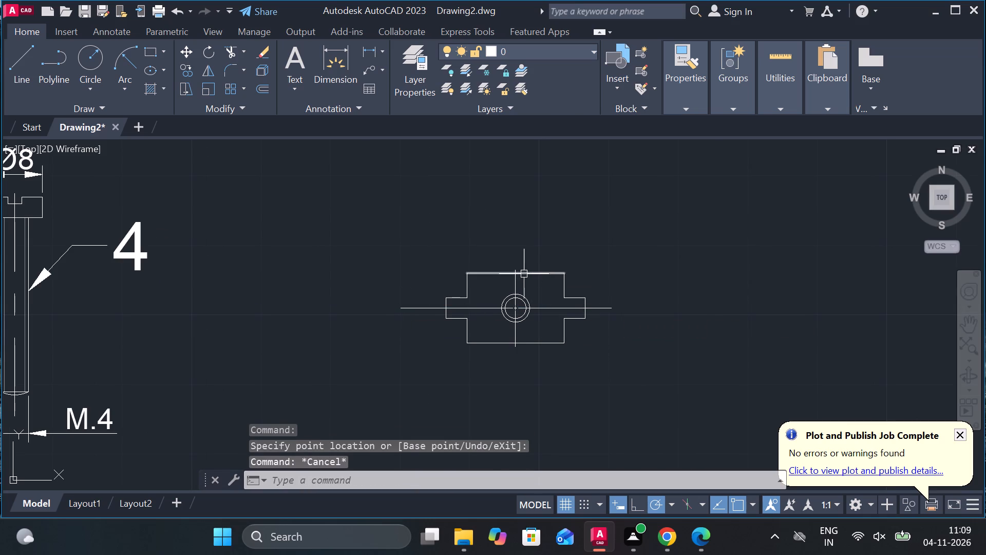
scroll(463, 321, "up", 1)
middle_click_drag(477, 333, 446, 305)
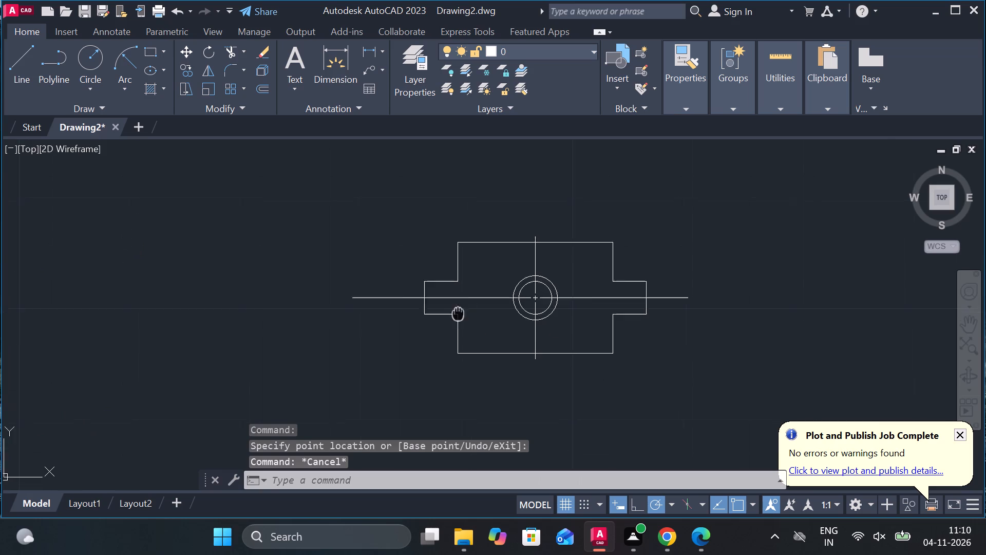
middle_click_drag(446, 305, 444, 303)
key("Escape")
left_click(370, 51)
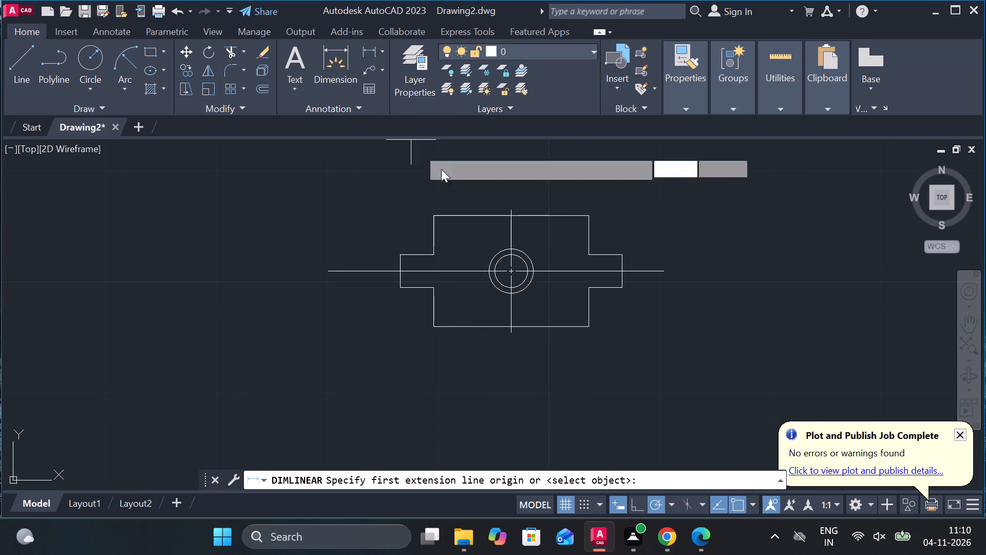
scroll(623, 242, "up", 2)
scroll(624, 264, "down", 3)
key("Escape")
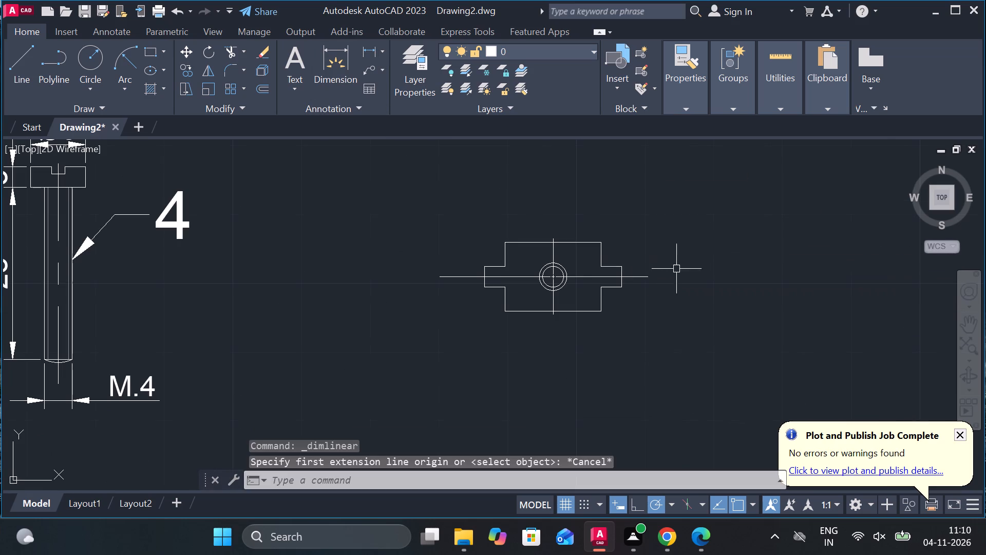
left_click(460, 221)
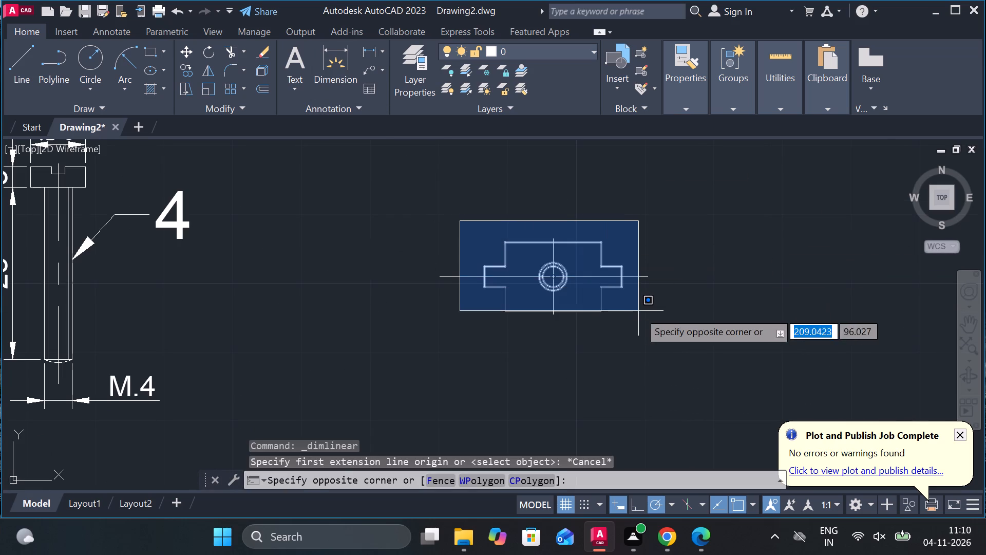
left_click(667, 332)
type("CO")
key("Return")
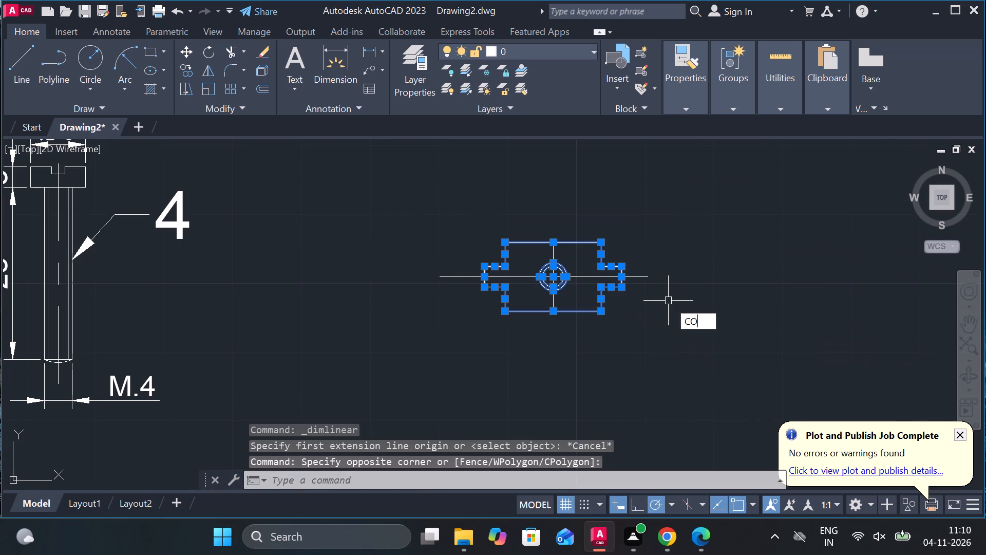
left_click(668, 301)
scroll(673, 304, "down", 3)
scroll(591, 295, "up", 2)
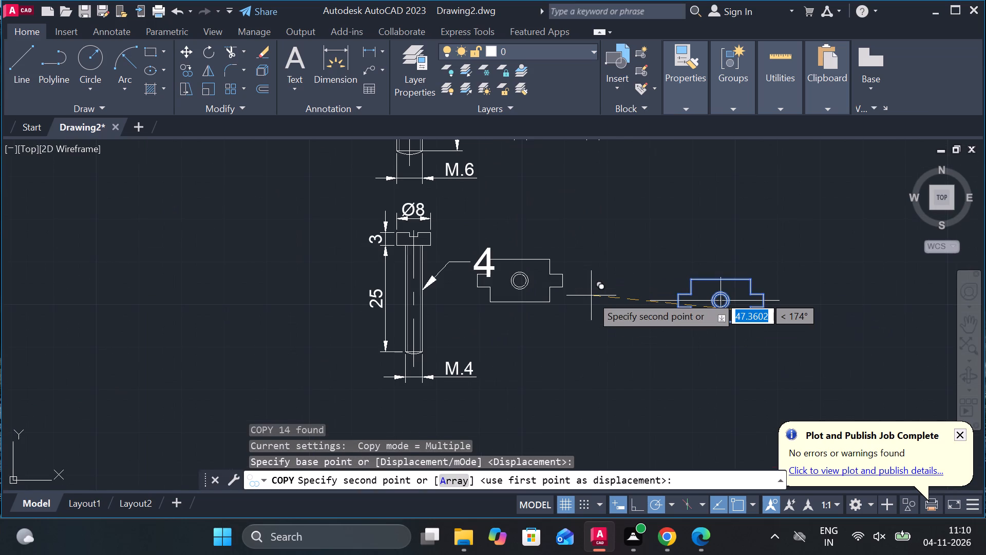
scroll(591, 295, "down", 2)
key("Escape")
Copy the whole stepped part, including its circles and center mark, to the undimensioned parts at far left, below the plain pin.
left_click(711, 334)
left_click(606, 256)
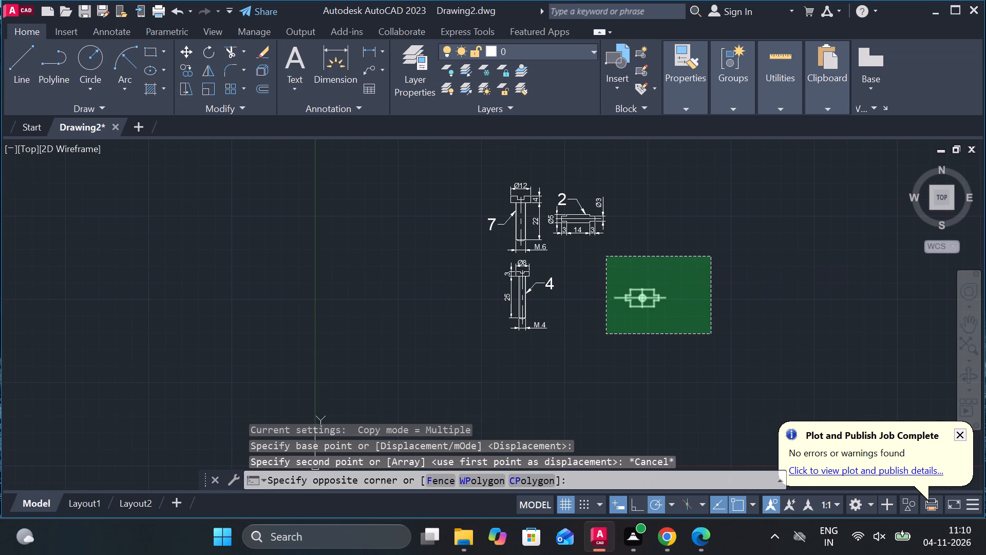
type("CO")
key("Return")
left_click(676, 264)
scroll(694, 284, "down", 1)
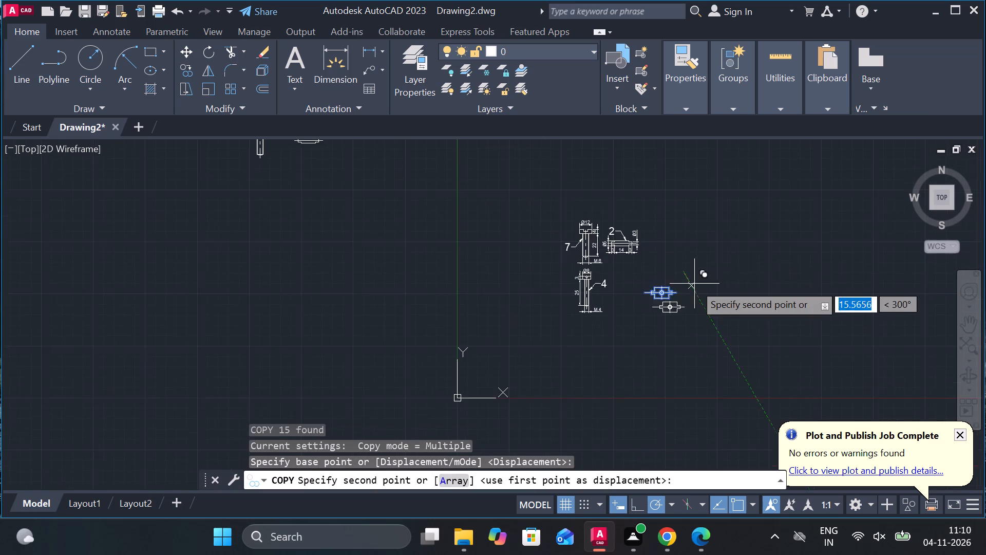
scroll(694, 284, "down", 1)
scroll(459, 205, "up", 3)
left_click(471, 218)
scroll(498, 214, "down", 2)
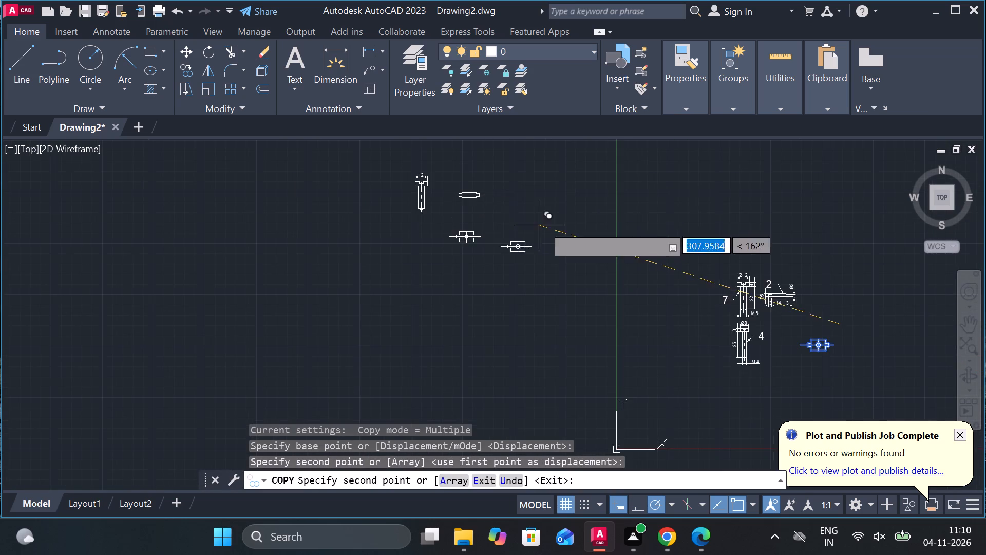
middle_click_drag(554, 226, 254, 181)
scroll(561, 284, "up", 2)
key("Escape")
Add a vertical linear dimension for the height of the original stepped part's right end, placed just outside its edge.
scroll(452, 331, "up", 3)
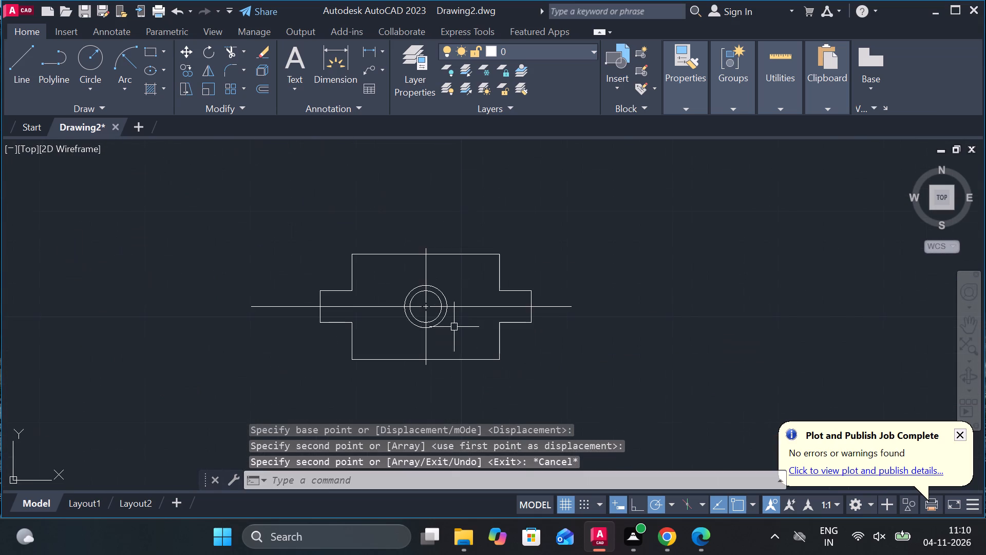
middle_click_drag(454, 327, 469, 230)
left_click(362, 53)
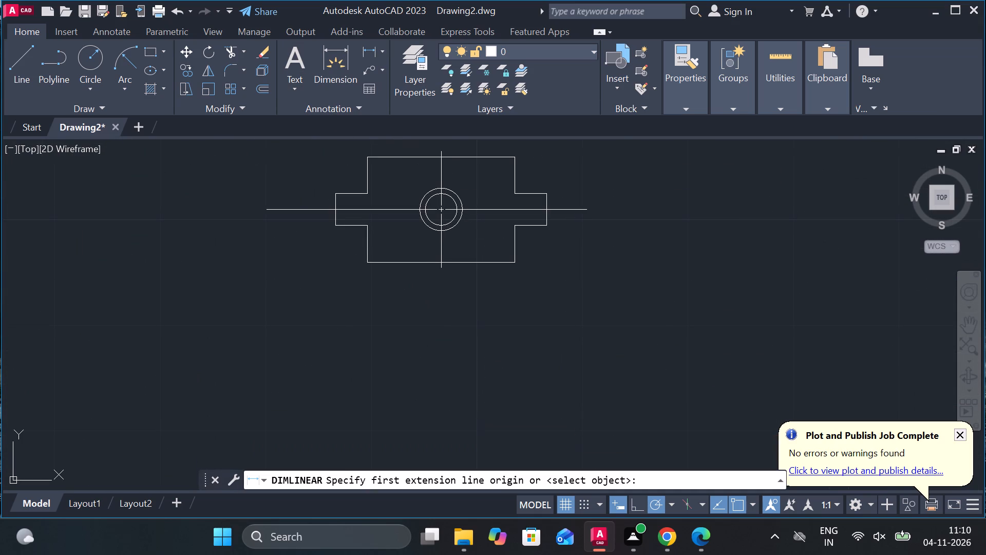
scroll(462, 162, "up", 2)
middle_click_drag(575, 251, 457, 235)
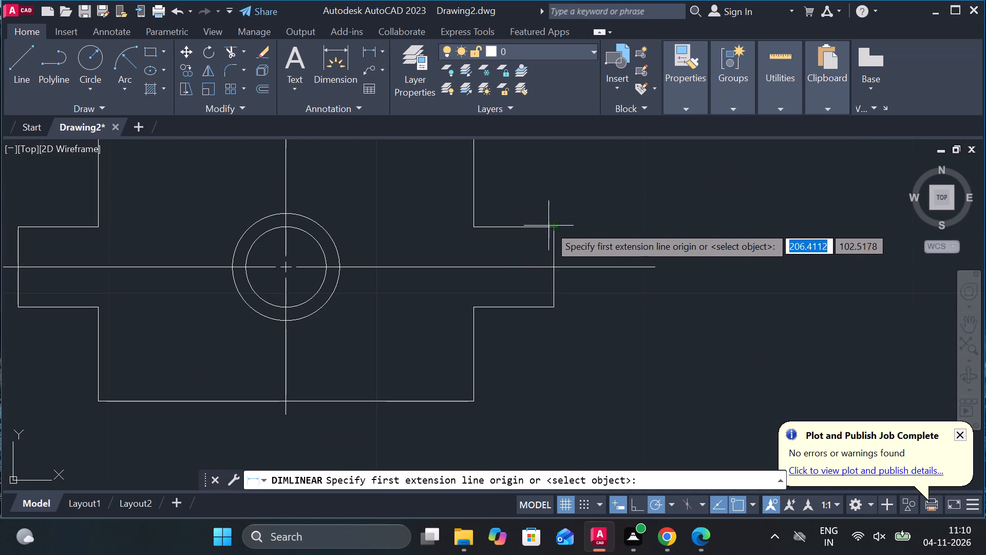
left_click(549, 226)
left_click(560, 307)
scroll(584, 290, "down", 1)
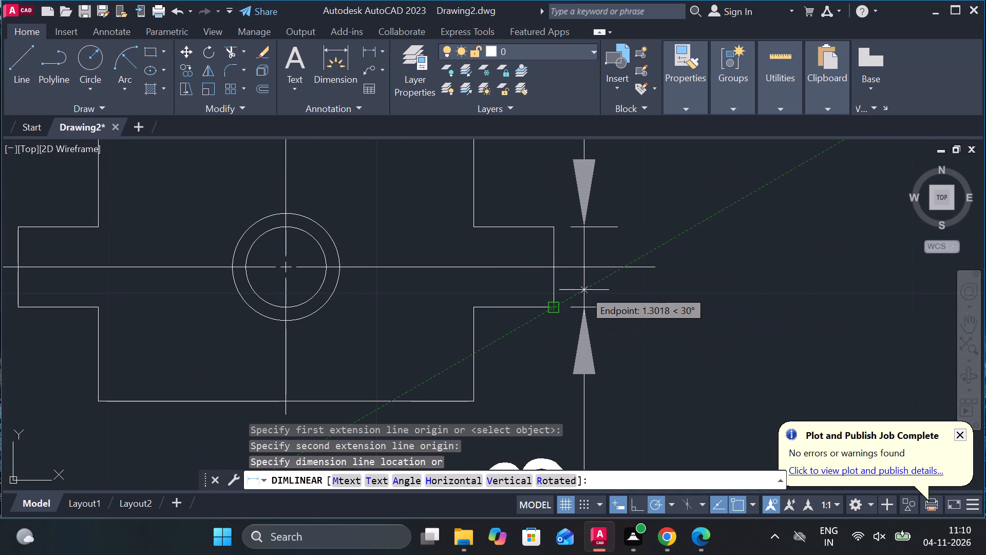
left_click(587, 290)
key("Escape")
Insert a diameter symbol before the 3 in the right end's height dimension.
left_click(558, 403)
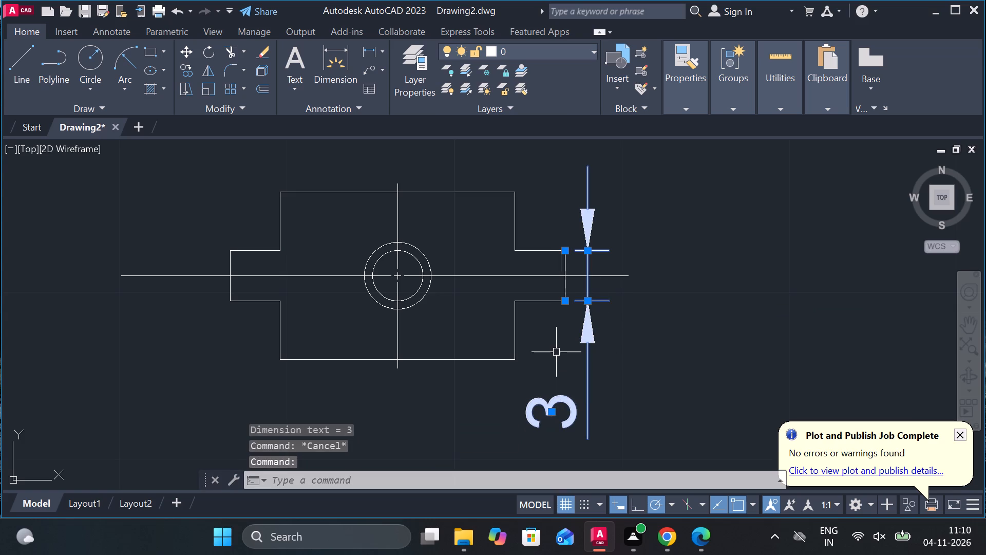
key("Escape")
double_click(554, 399)
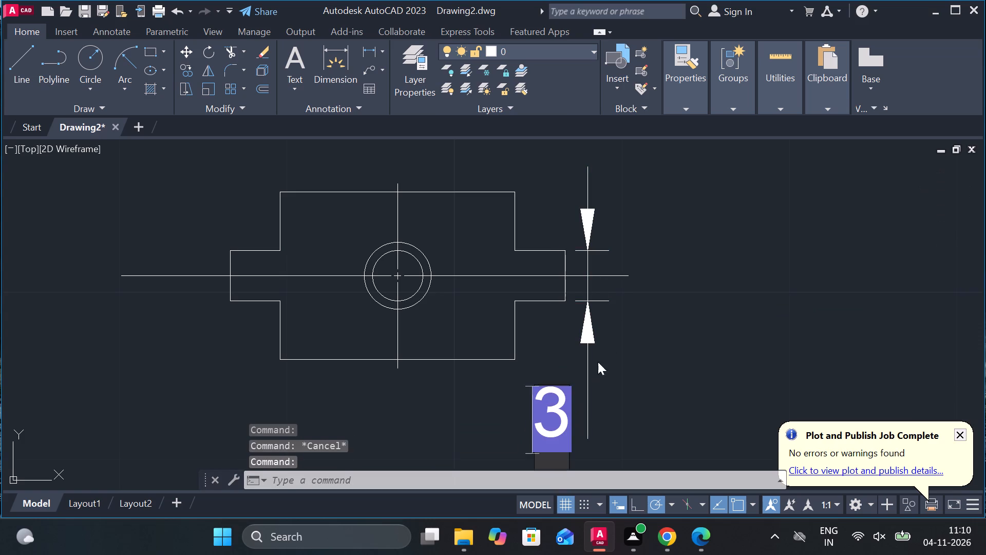
left_click(677, 90)
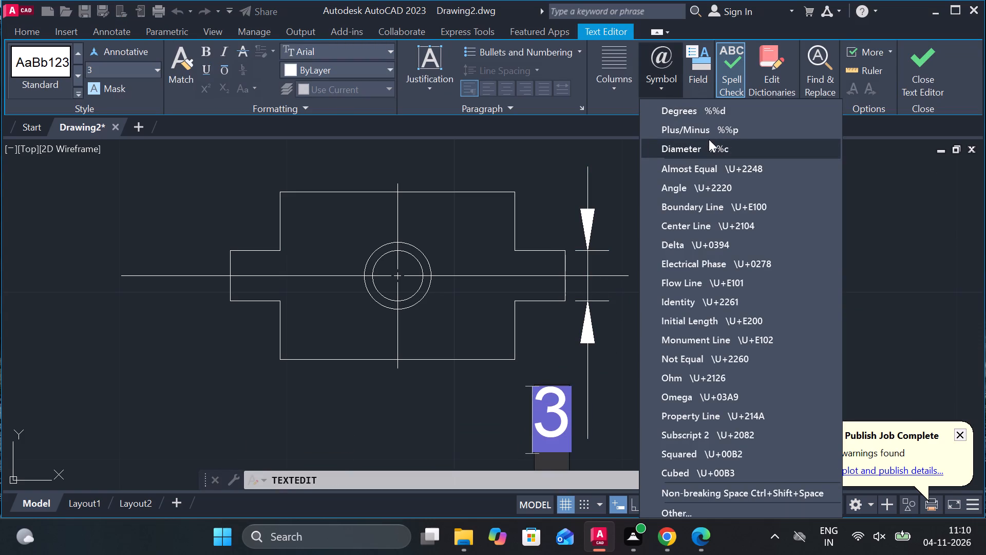
left_click(710, 144)
left_click(918, 81)
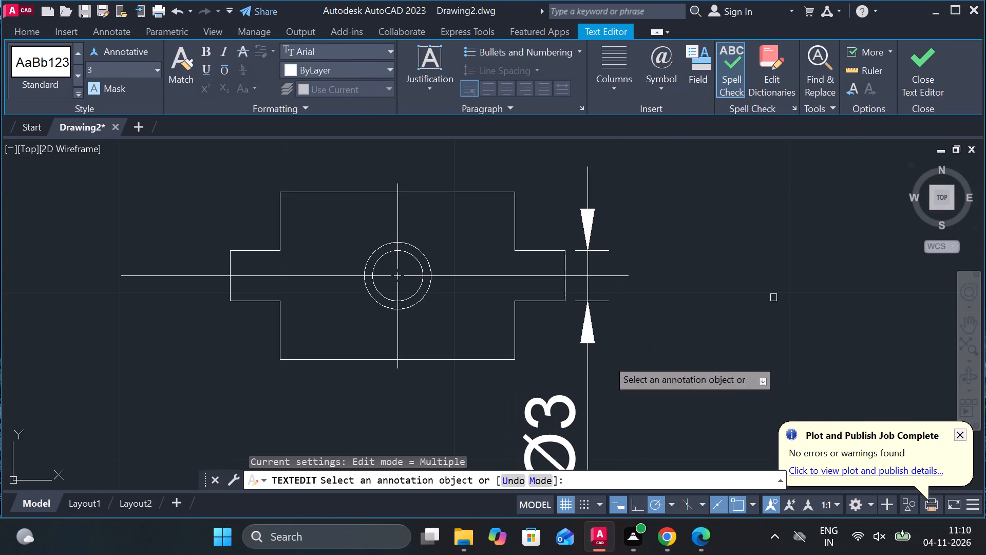
scroll(581, 361, "down", 1)
middle_click_drag(578, 353, 548, 308)
key("Escape")
Move only the Ø3 dimension text to the right of its dimension line, level with the part's horizontal centreline.
left_click(523, 375)
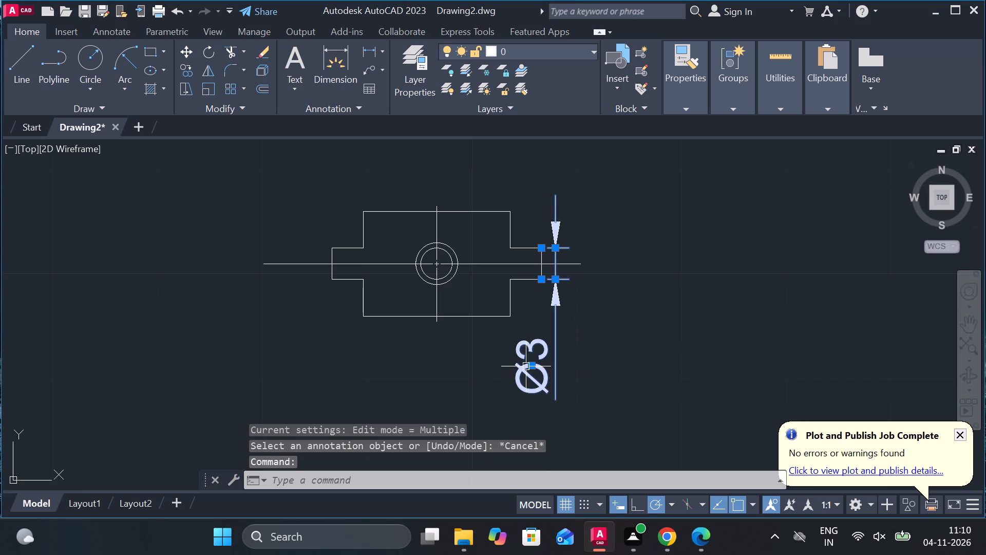
left_click(591, 417)
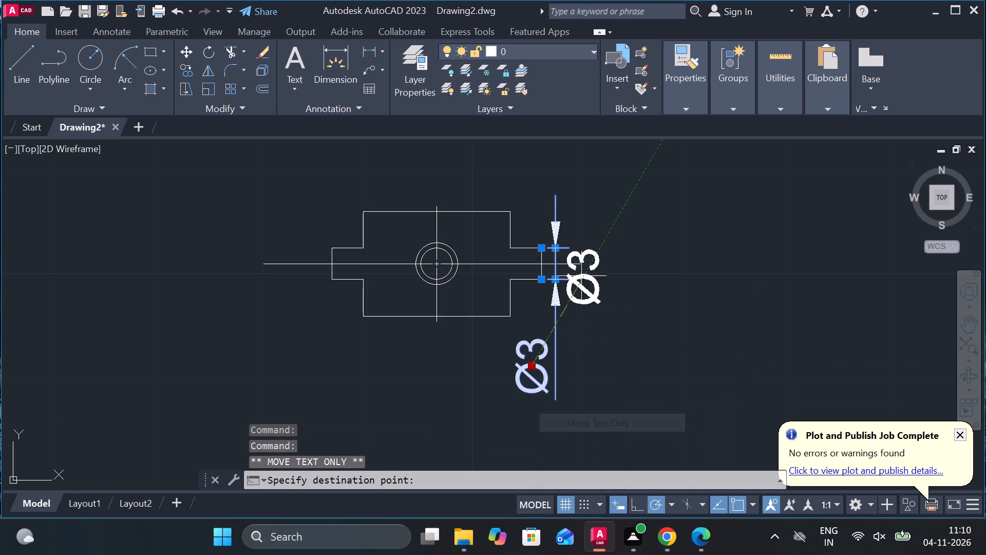
scroll(556, 259, "up", 3)
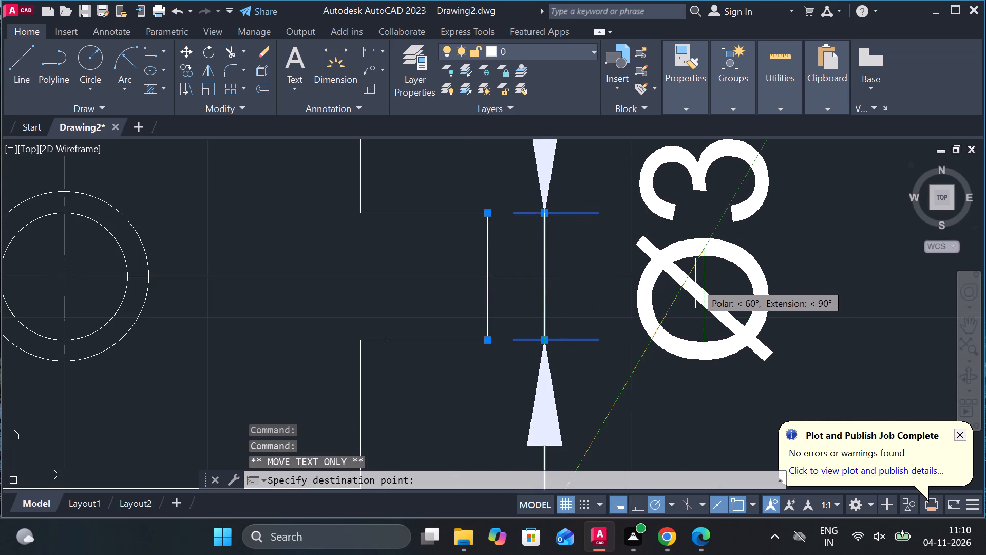
left_click(704, 288)
scroll(708, 287, "down", 4)
key("Escape")
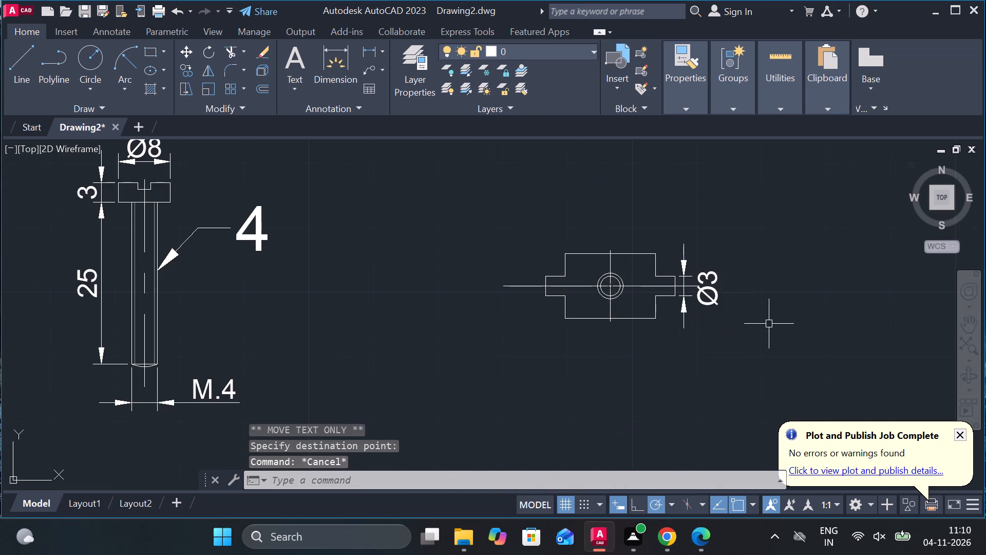
Undo the last move of the Ø3 dimension text on the stepped part.
scroll(691, 302, "up", 3)
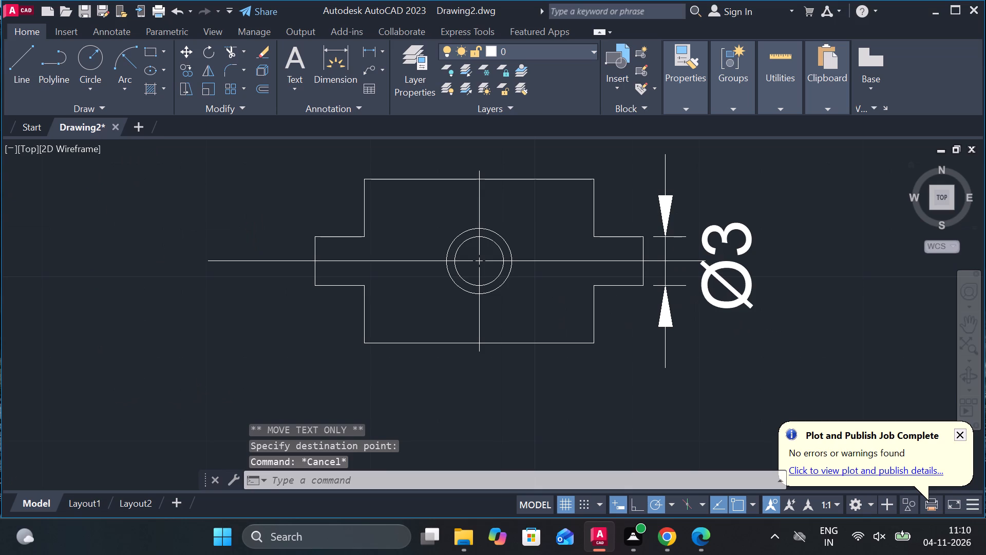
key("ctrl+z")
key("ctrl+z")
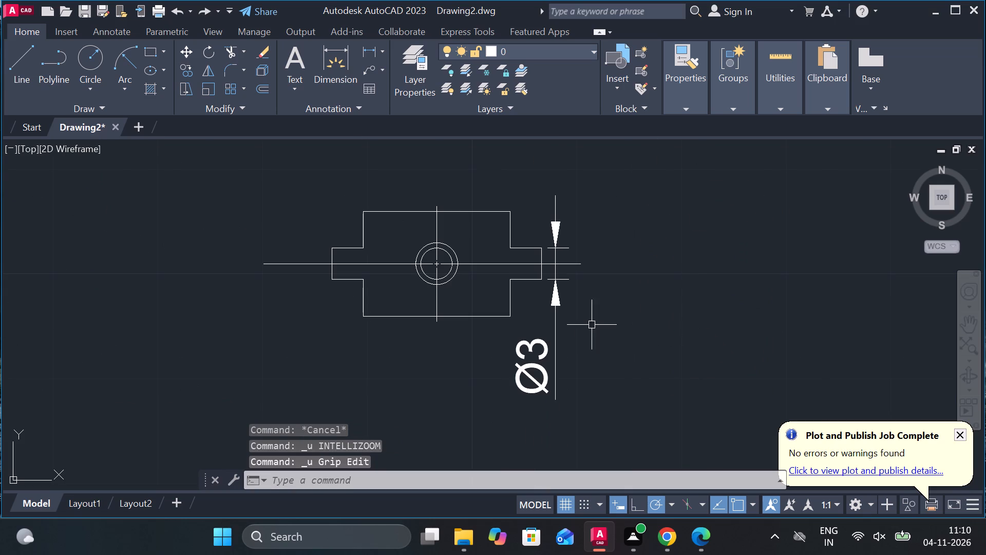
Stretch the Ø3 dimension text along its dimension line to above the stepped part's right end.
left_click(541, 364)
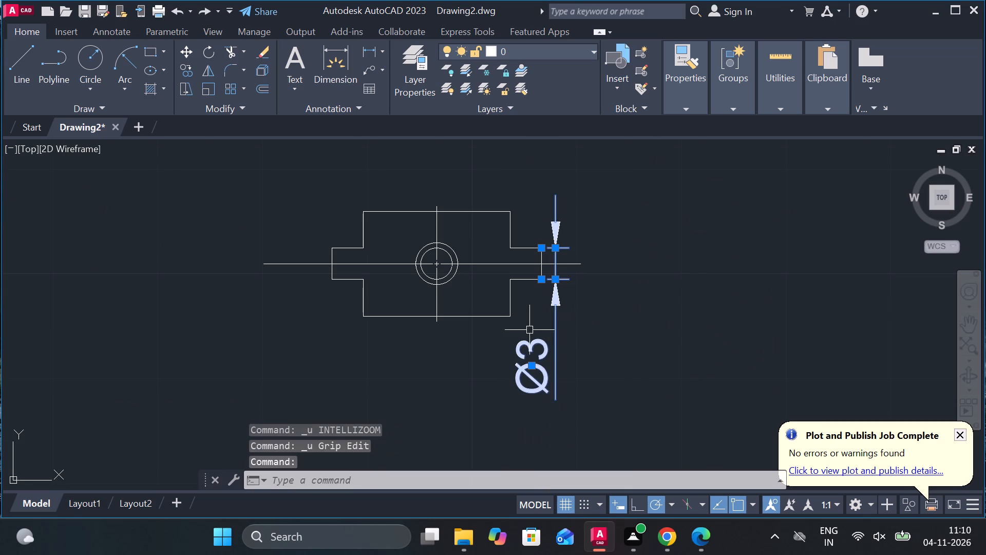
left_click(533, 363)
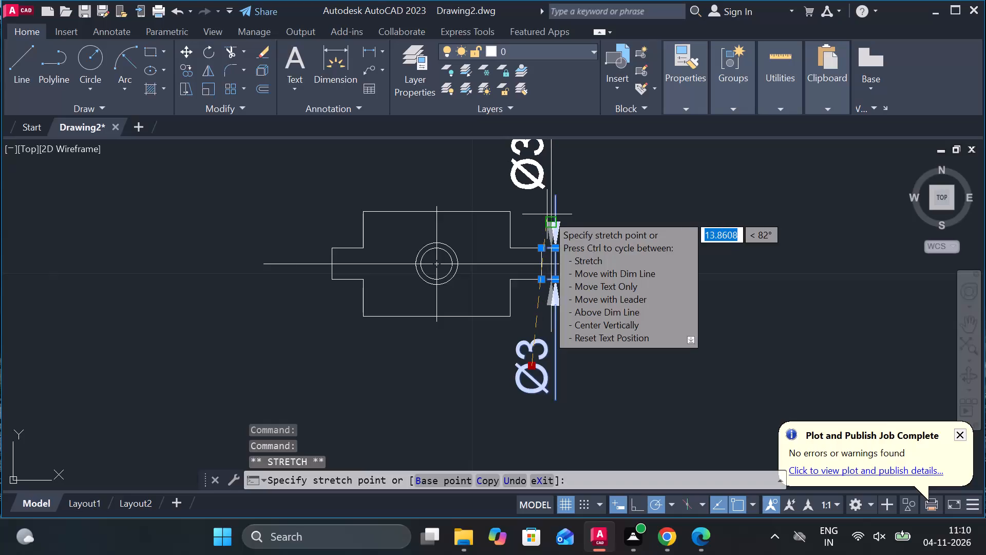
left_click(547, 214)
key("Escape")
scroll(620, 251, "down", 2)
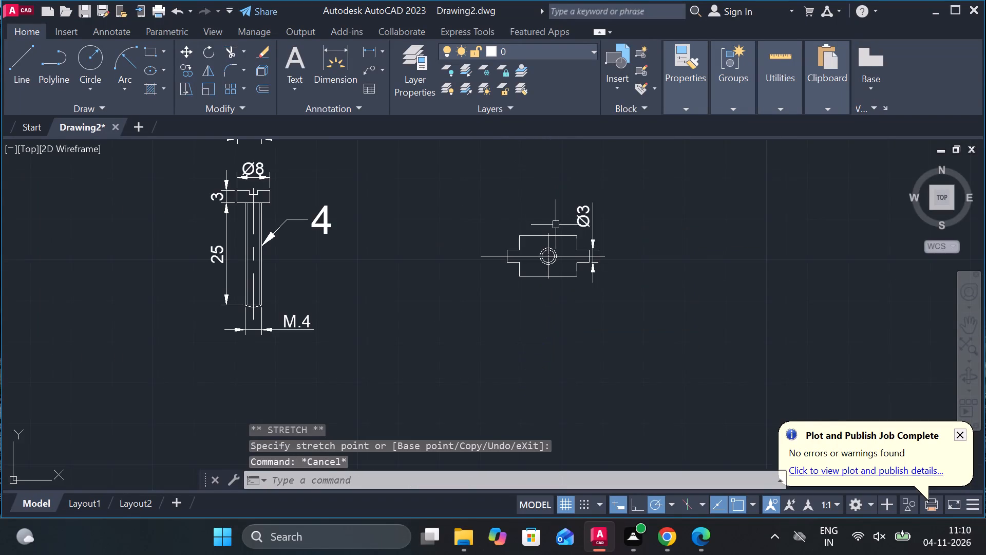
Add a horizontal linear dimension for the length of the stepped part's right end, placed below the part.
scroll(544, 223, "up", 2)
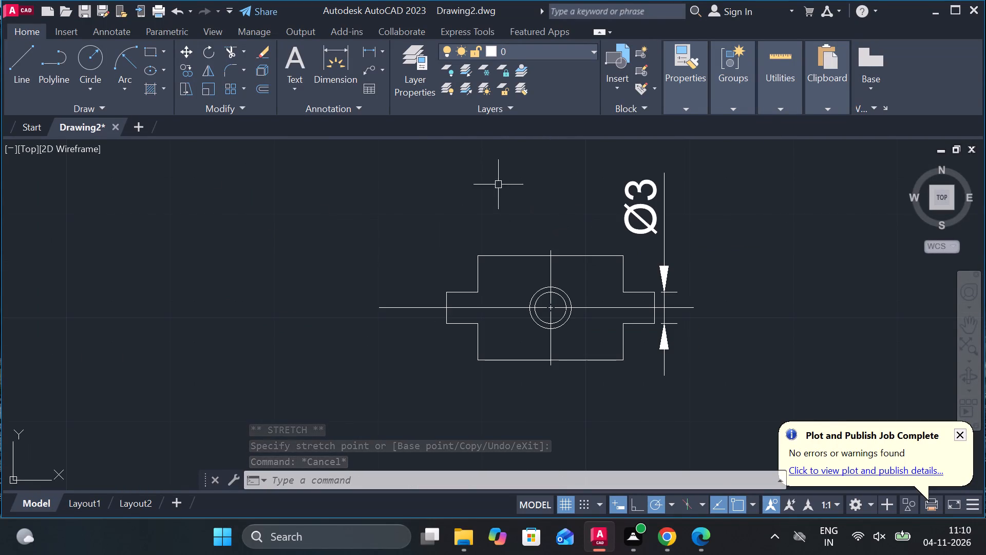
left_click(367, 49)
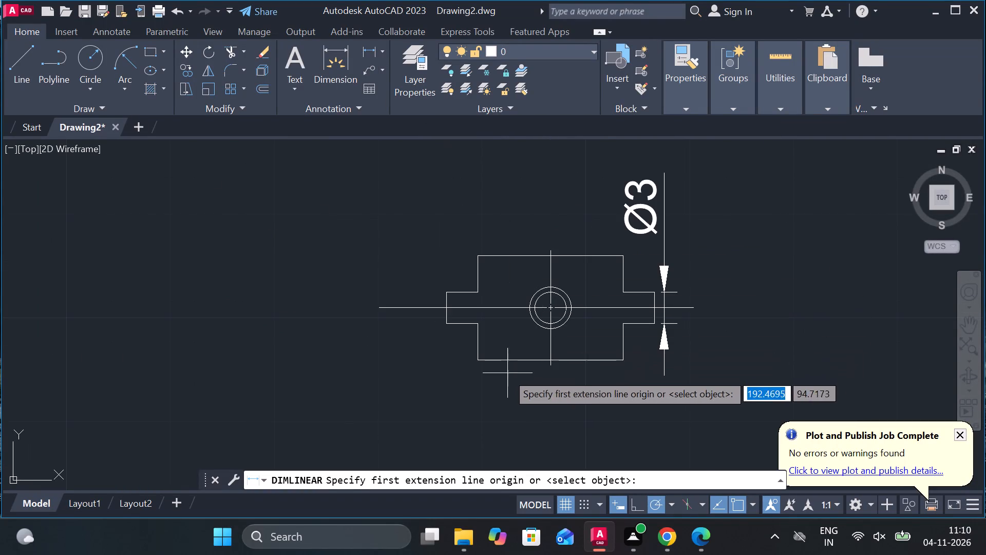
scroll(505, 373, "up", 2)
middle_click_drag(696, 376, 522, 350)
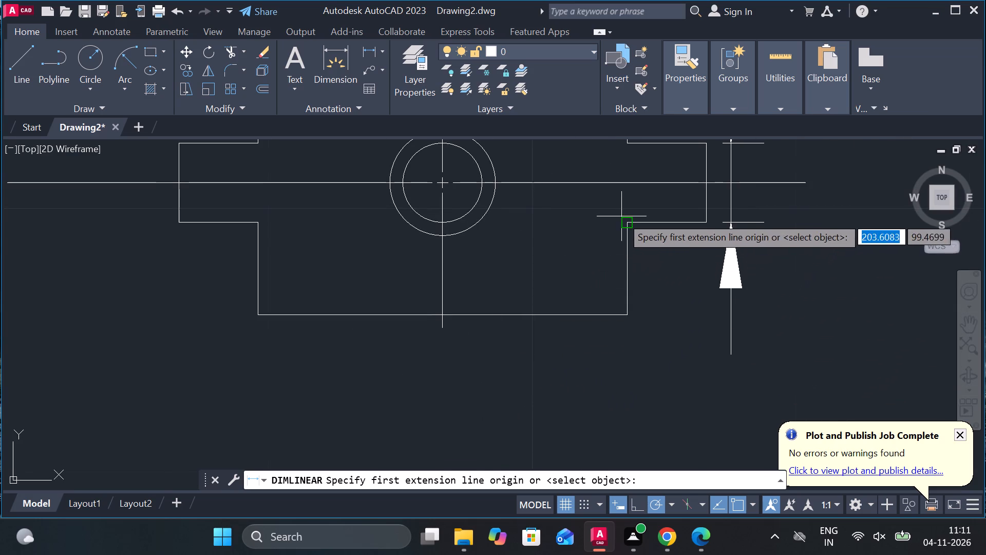
left_click(625, 223)
left_click(706, 224)
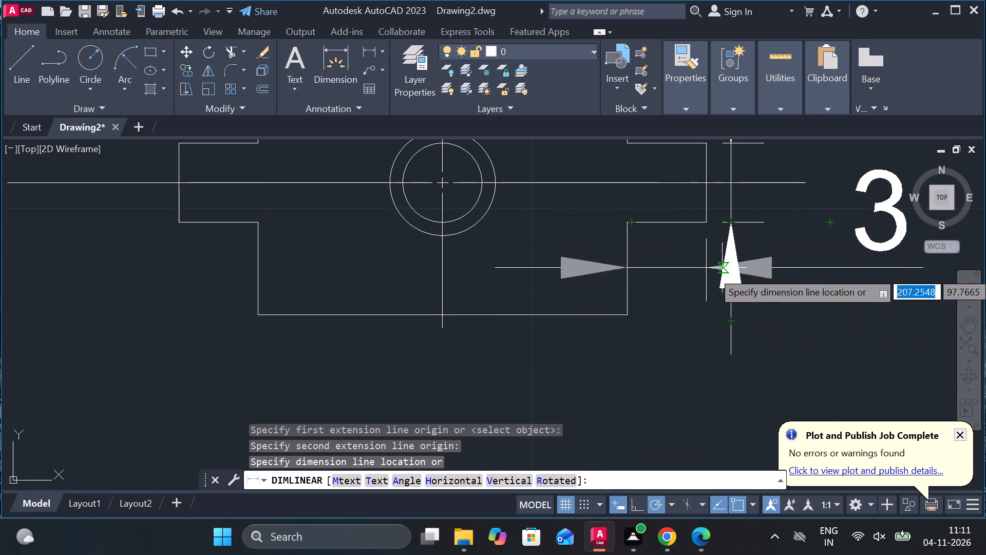
middle_click_drag(671, 355, 637, 260)
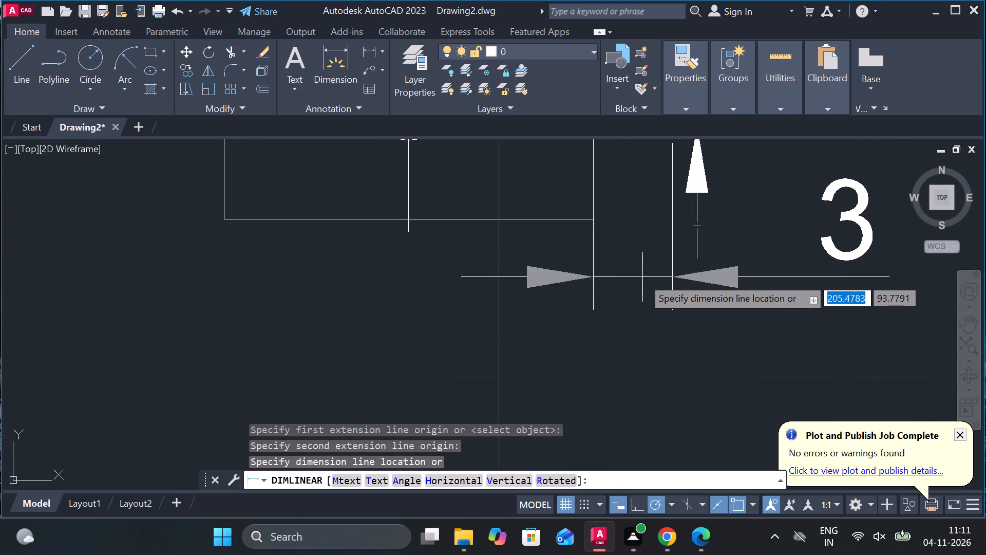
left_click(643, 285)
key("Escape")
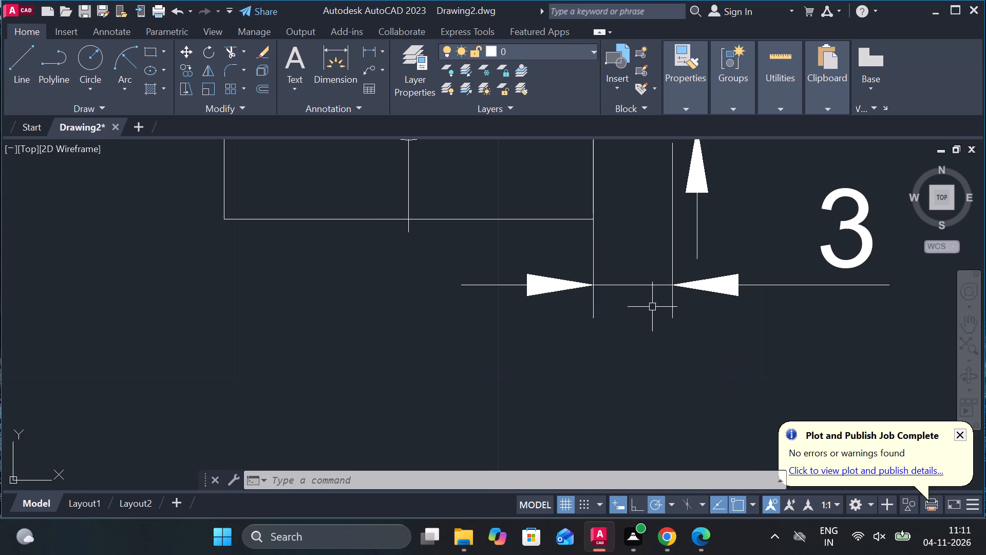
Add a horizontal linear dimension for the length of the stepped part's middle body, placed below its lower edge.
left_click(369, 46)
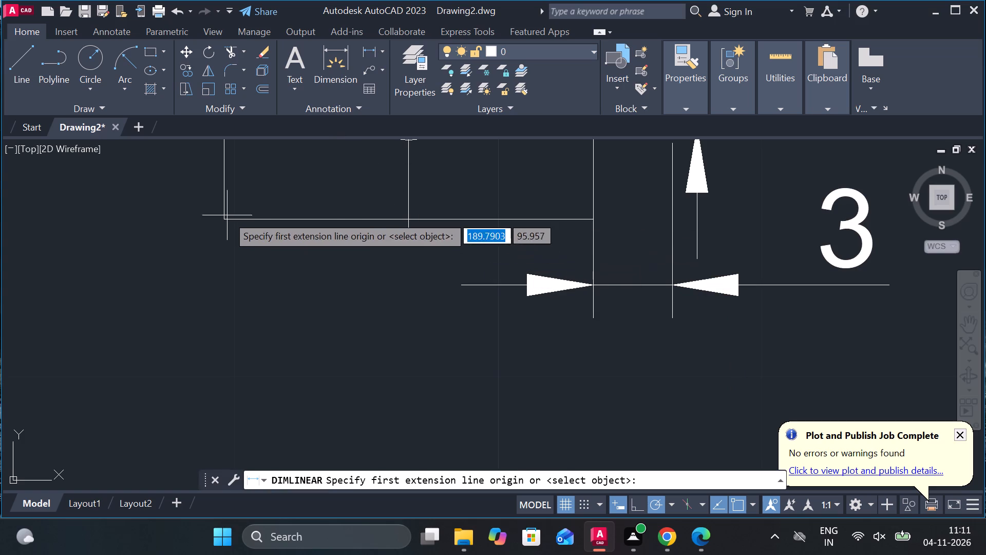
left_click(219, 215)
left_click(592, 217)
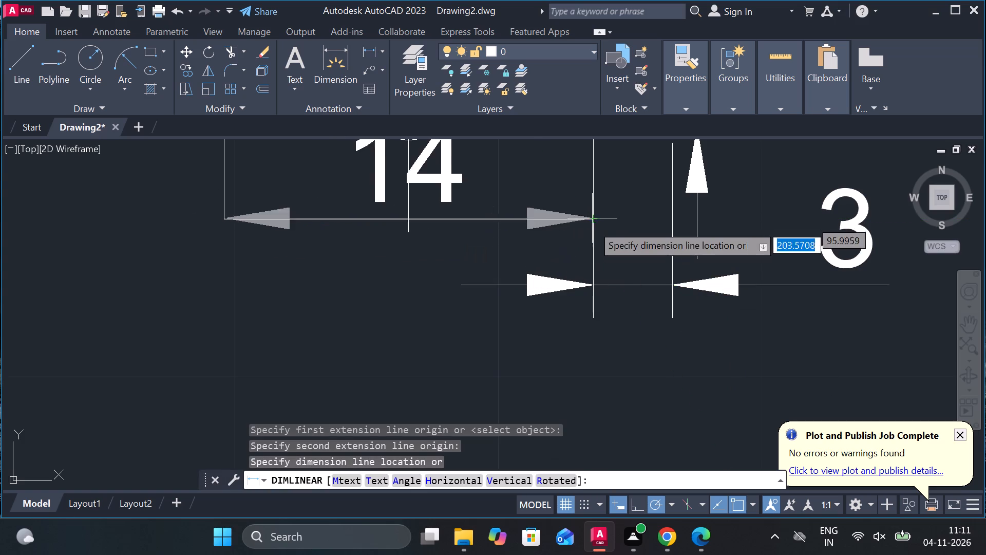
middle_click_drag(577, 323, 572, 309)
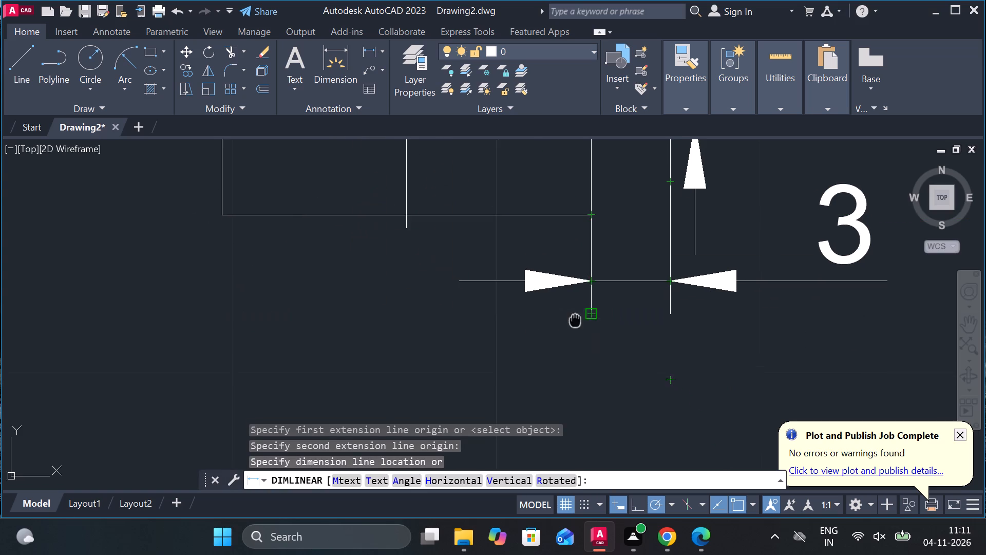
middle_click_drag(572, 309, 571, 307)
left_click(566, 331)
key("Escape")
Move the right end's length dimension line down to align with the middle body's dimension line.
left_click(694, 259)
key("Escape")
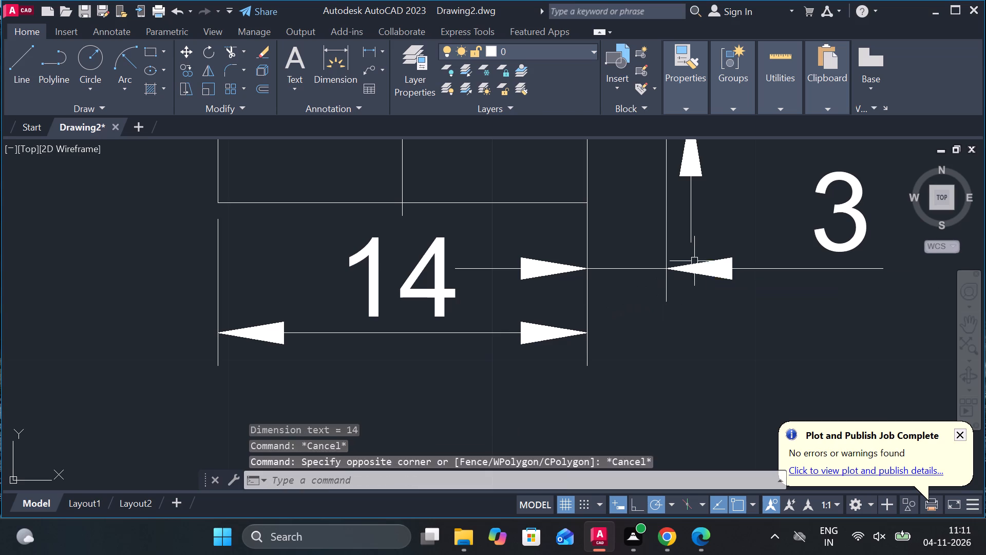
left_click(694, 266)
left_click(586, 266)
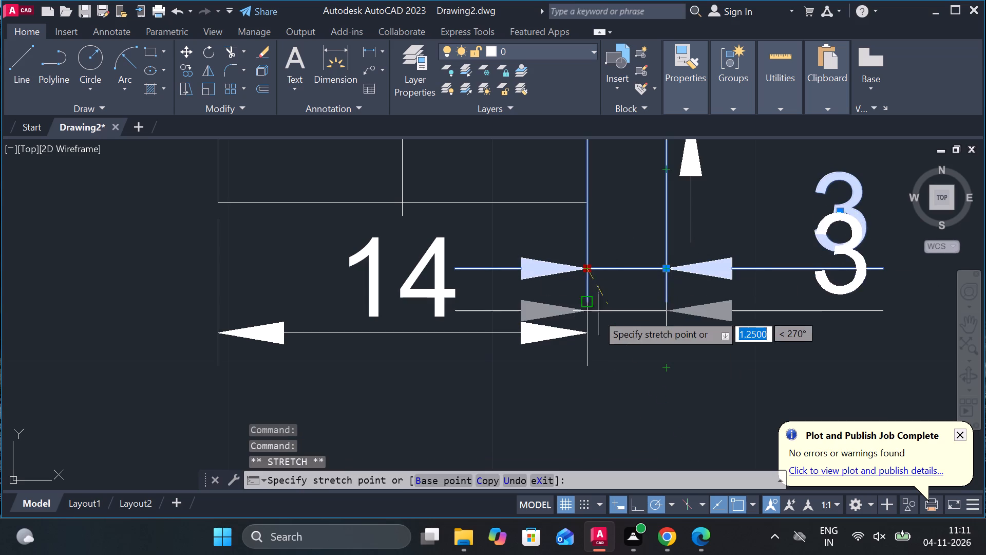
left_click(590, 330)
key("Escape")
scroll(651, 320, "down", 3)
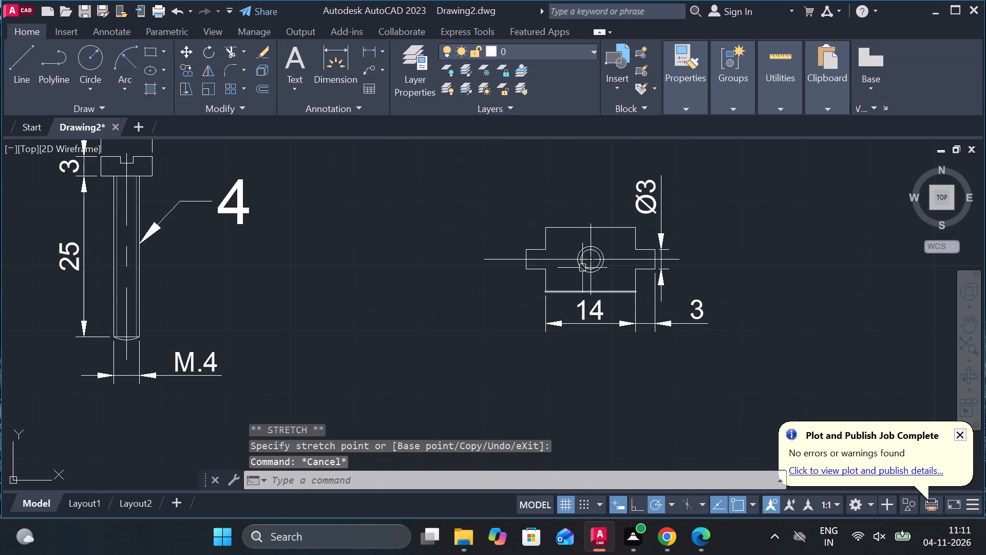
Add a horizontal linear dimension for the left end's length, aligned with the other two dimensions below the part.
left_click(383, 46)
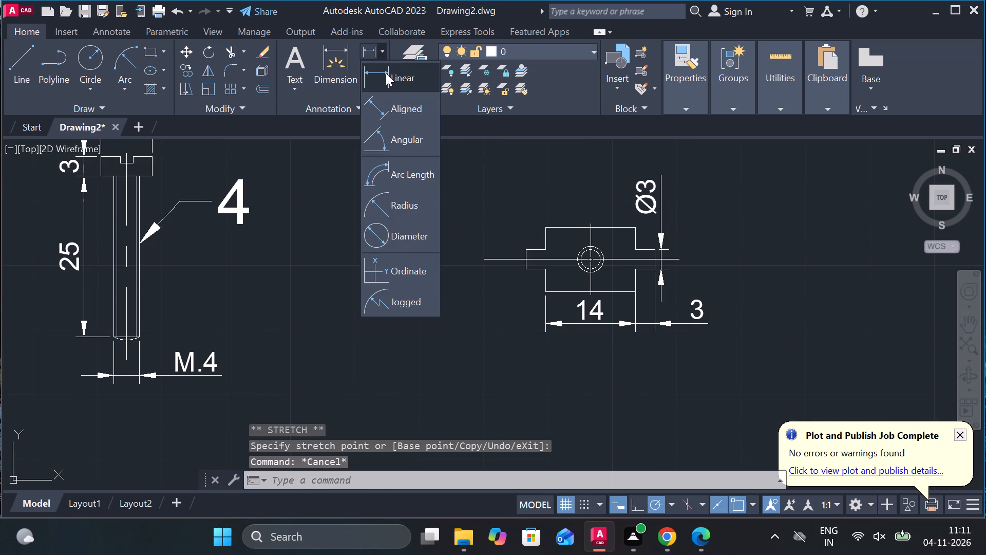
left_click(386, 73)
scroll(551, 260, "up", 3)
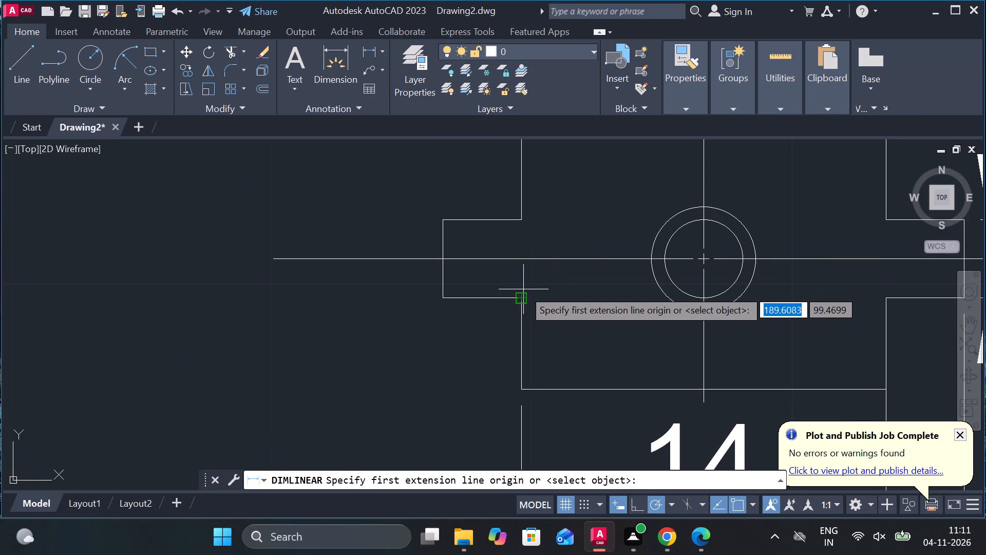
left_click(523, 289)
left_click(434, 297)
scroll(479, 337, "down", 2)
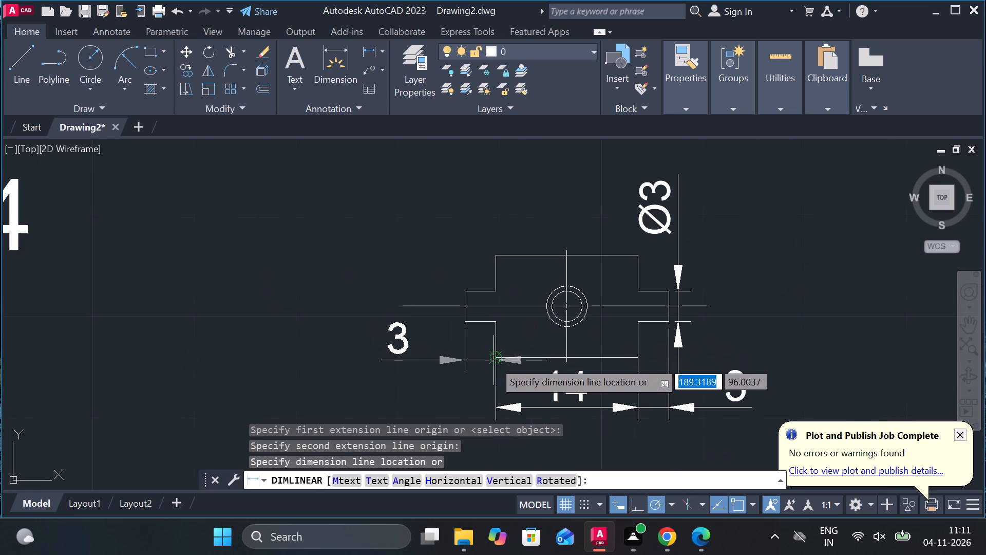
left_click(498, 411)
middle_click_drag(509, 378, 513, 316)
key("Escape")
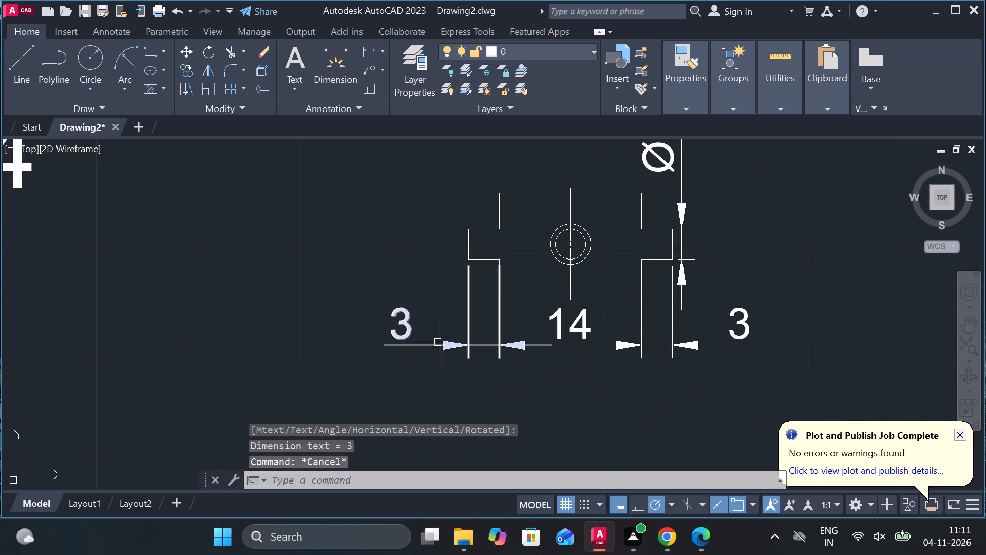
Move only the left end's length dimension text so it sits between its two extension lines.
left_click(411, 317)
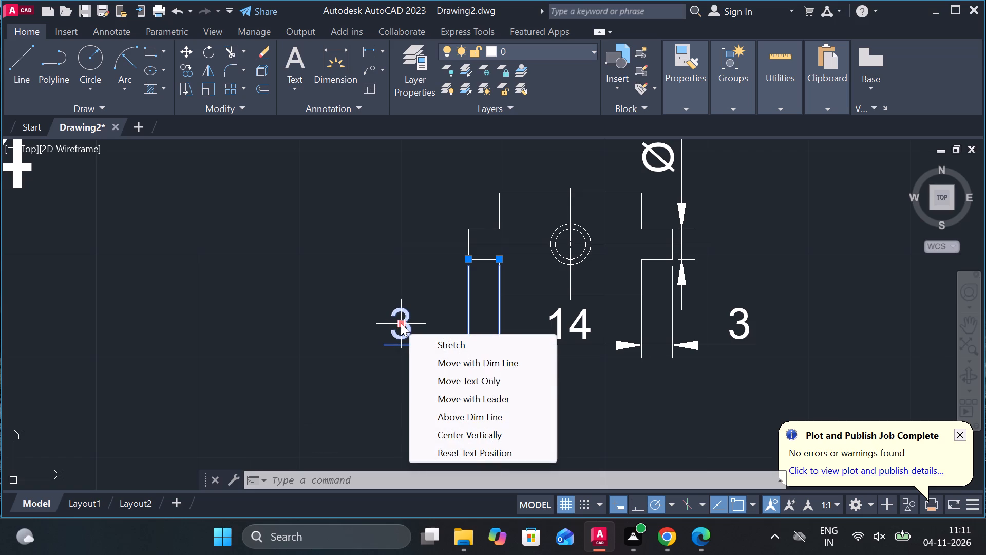
left_click(494, 383)
scroll(487, 321, "up", 2)
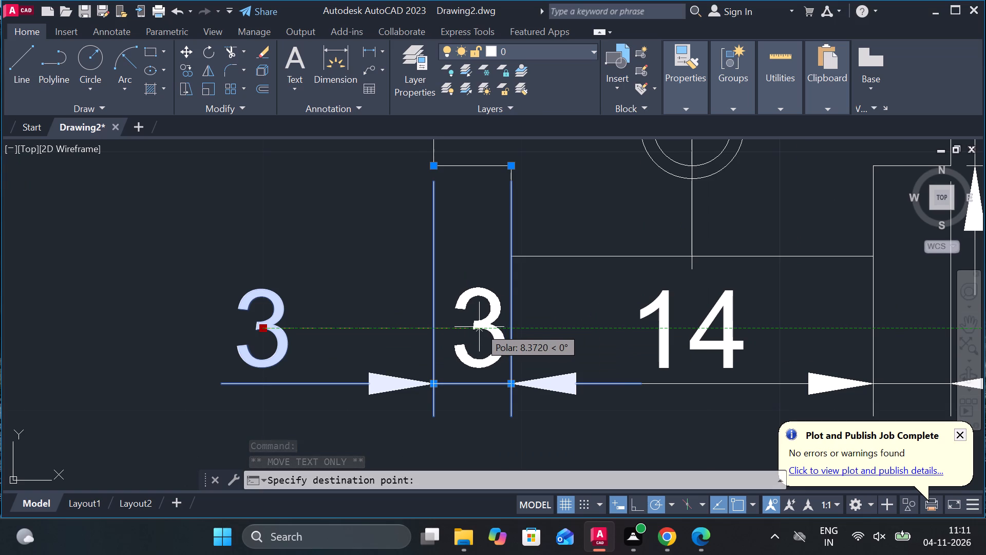
scroll(479, 327, "up", 1)
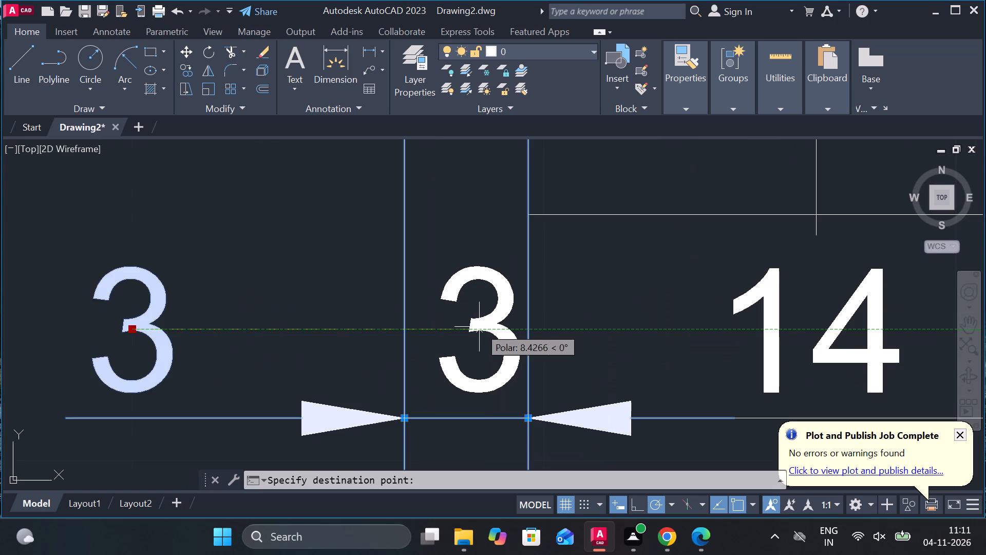
left_click(466, 326)
scroll(473, 313, "down", 2)
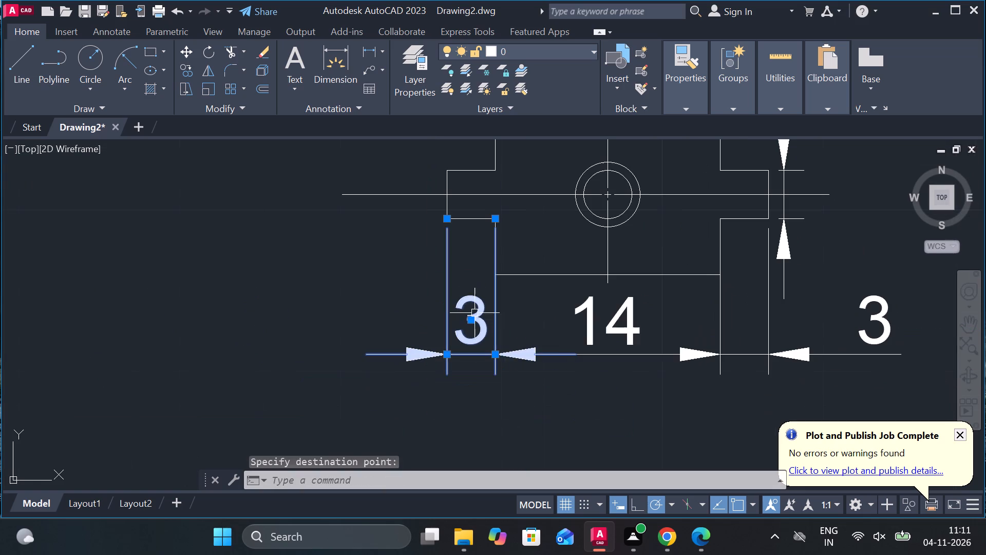
key("Escape")
Move only the right end's length dimension text so it sits between its two extension lines.
left_click(872, 319)
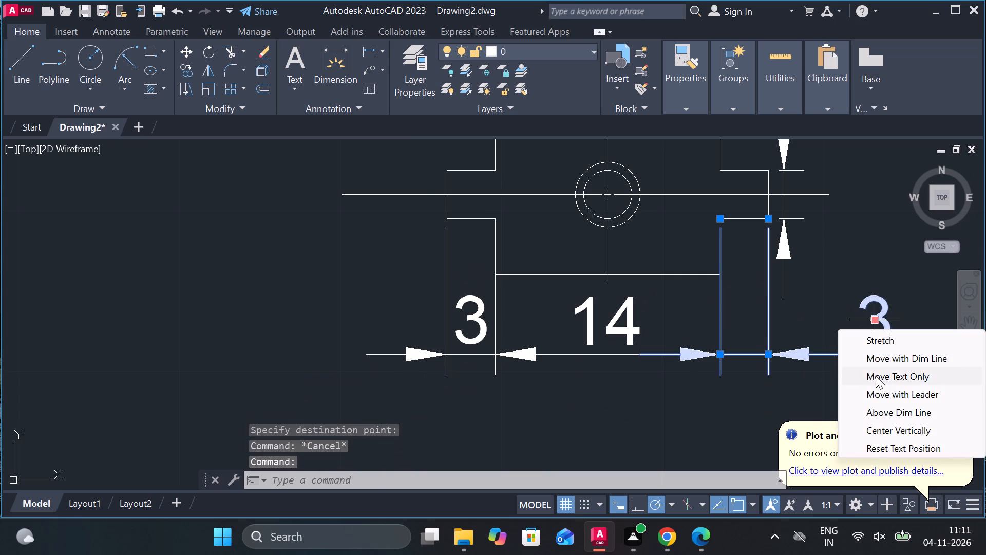
left_click(905, 374)
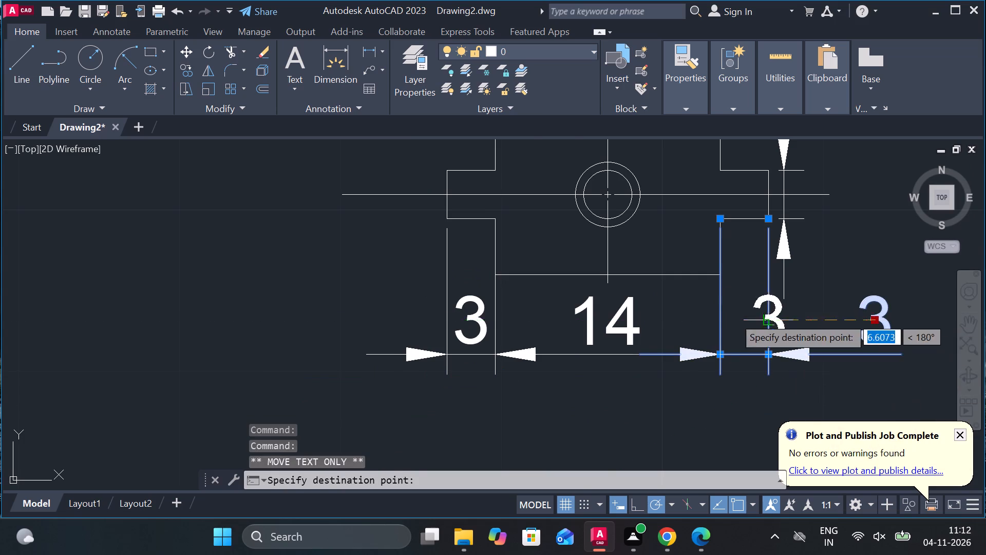
scroll(729, 316, "up", 2)
left_click(761, 338)
scroll(772, 335, "down", 2)
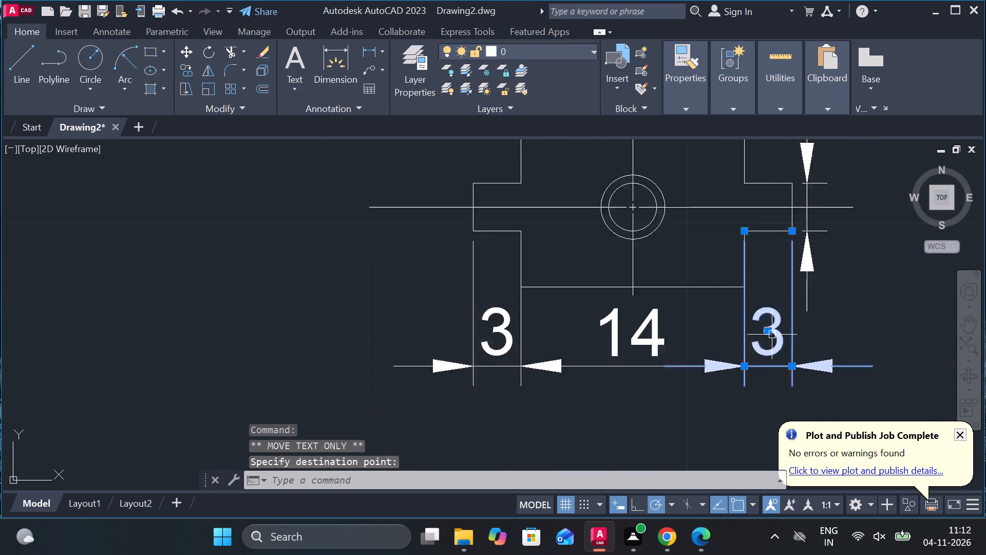
scroll(772, 335, "down", 1)
key("Escape")
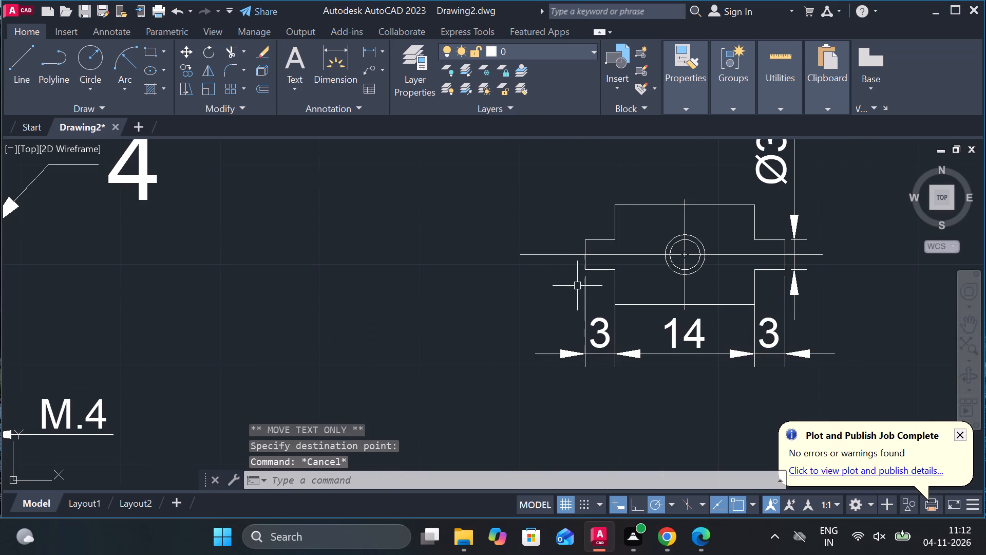
Add a vertical linear dimension for the height of the stepped part's middle body, placed left of the part.
key("Escape")
key("space")
left_click(614, 206)
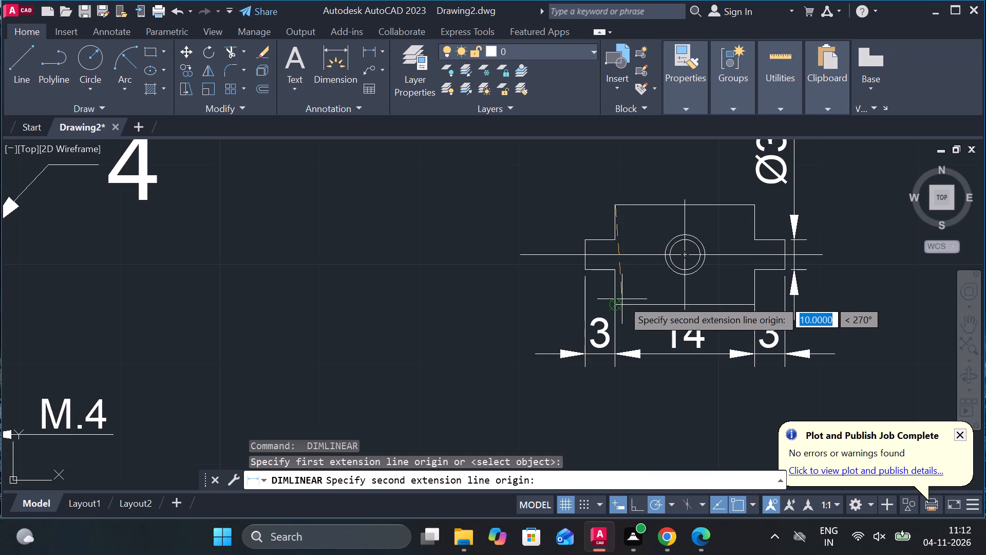
left_click(619, 301)
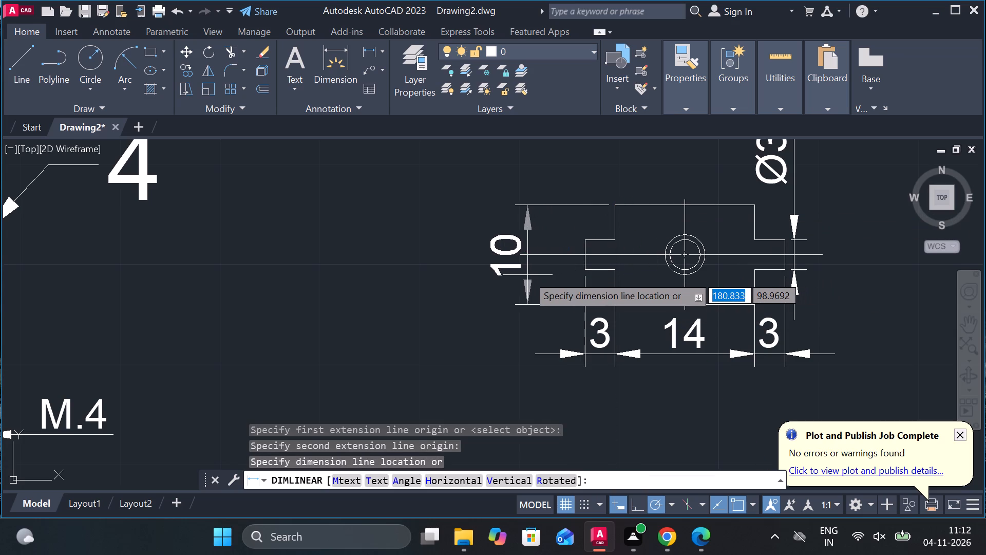
left_click(527, 275)
key("Escape")
Insert a diameter symbol before the 10 in the middle body's height dimension.
double_click(502, 246)
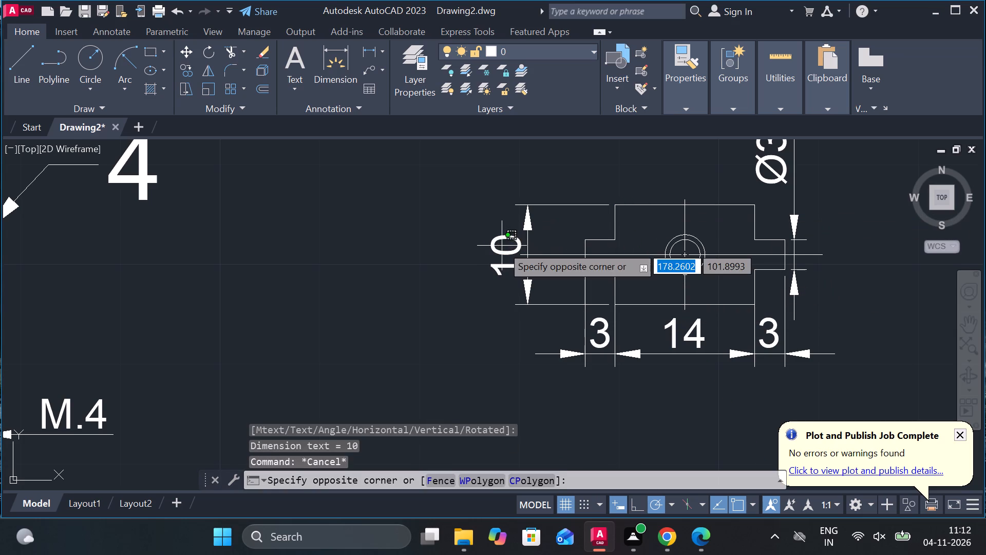
key("Escape")
left_click(502, 244)
key("Escape")
double_click(502, 238)
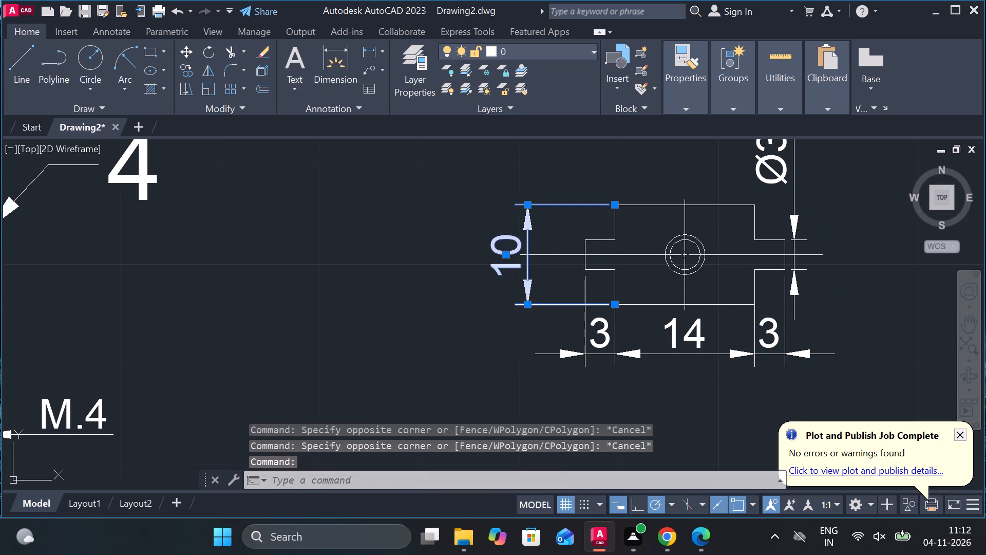
left_click(671, 85)
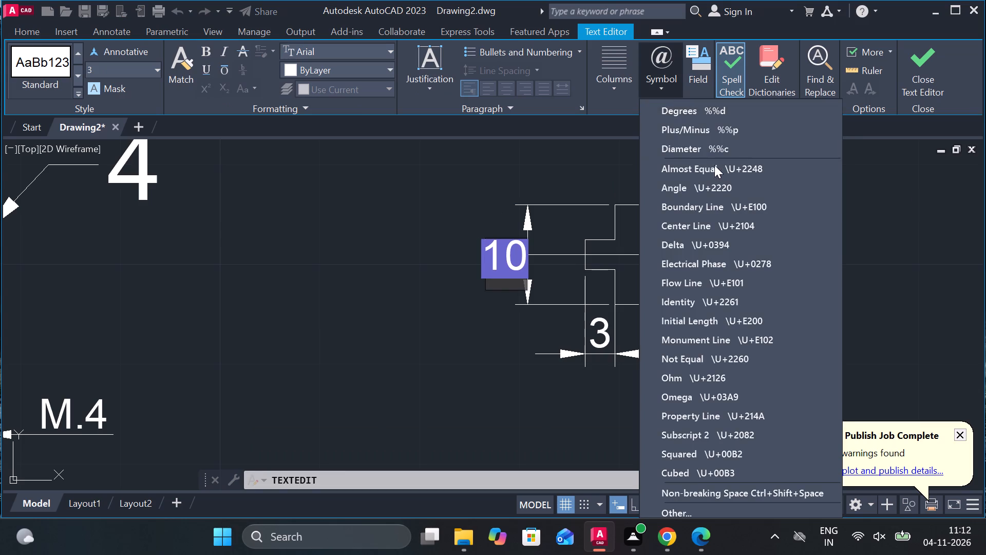
left_click(686, 147)
left_click(918, 76)
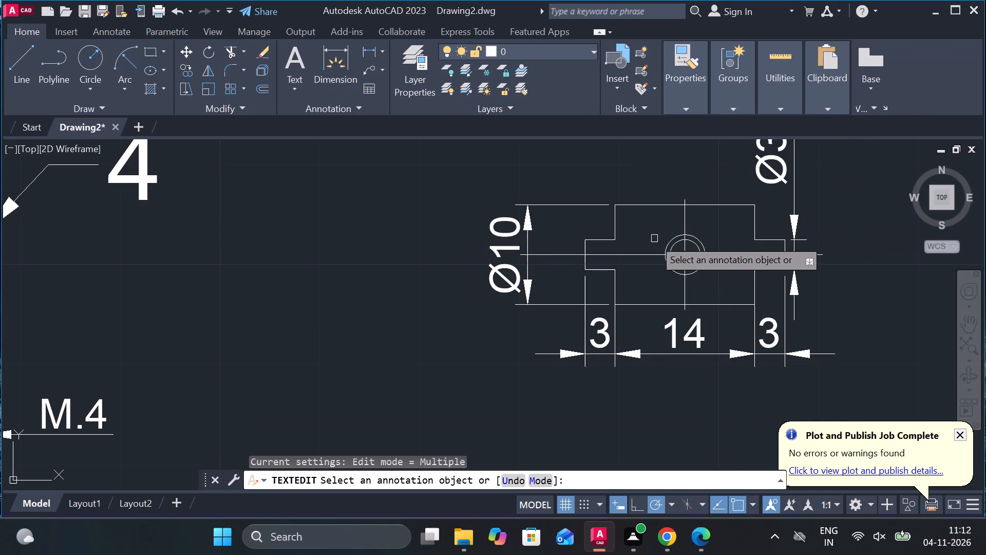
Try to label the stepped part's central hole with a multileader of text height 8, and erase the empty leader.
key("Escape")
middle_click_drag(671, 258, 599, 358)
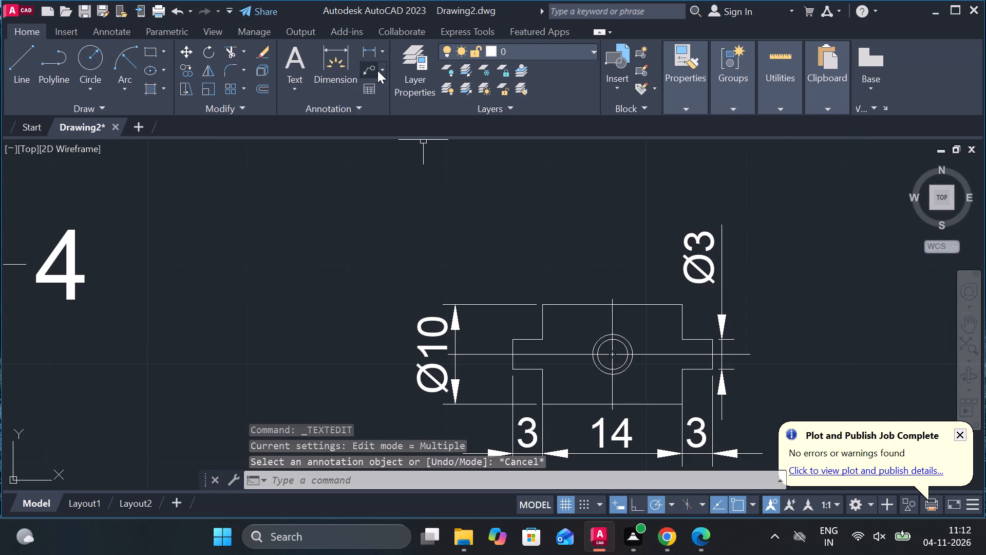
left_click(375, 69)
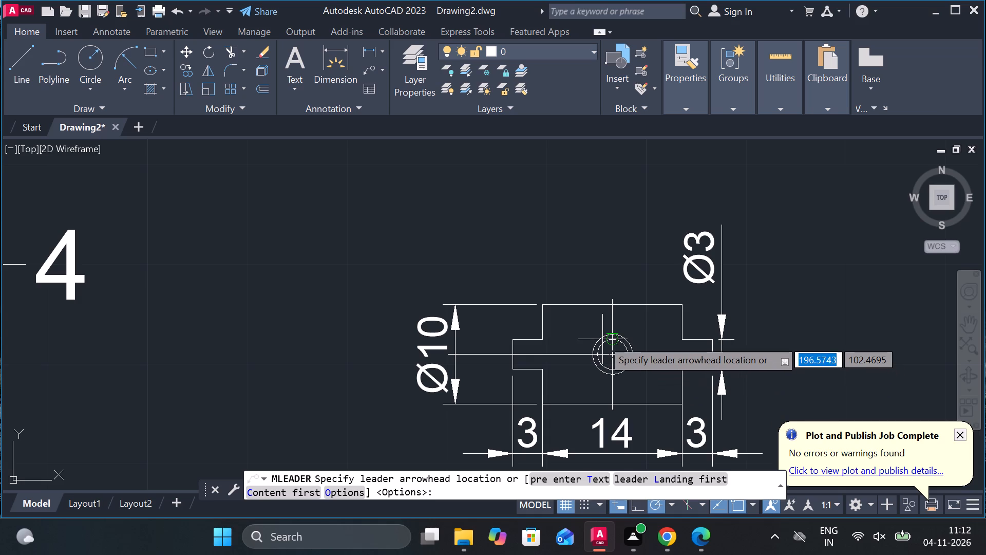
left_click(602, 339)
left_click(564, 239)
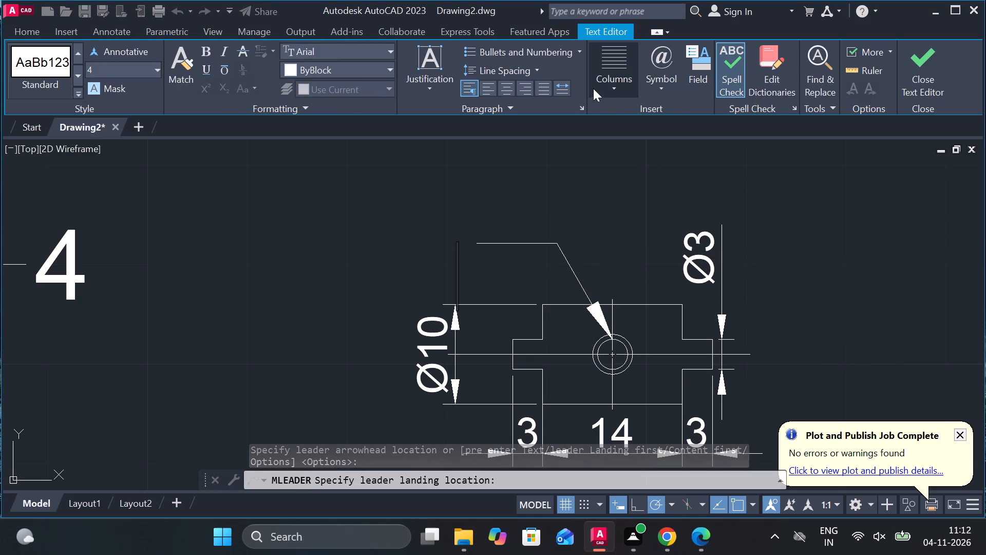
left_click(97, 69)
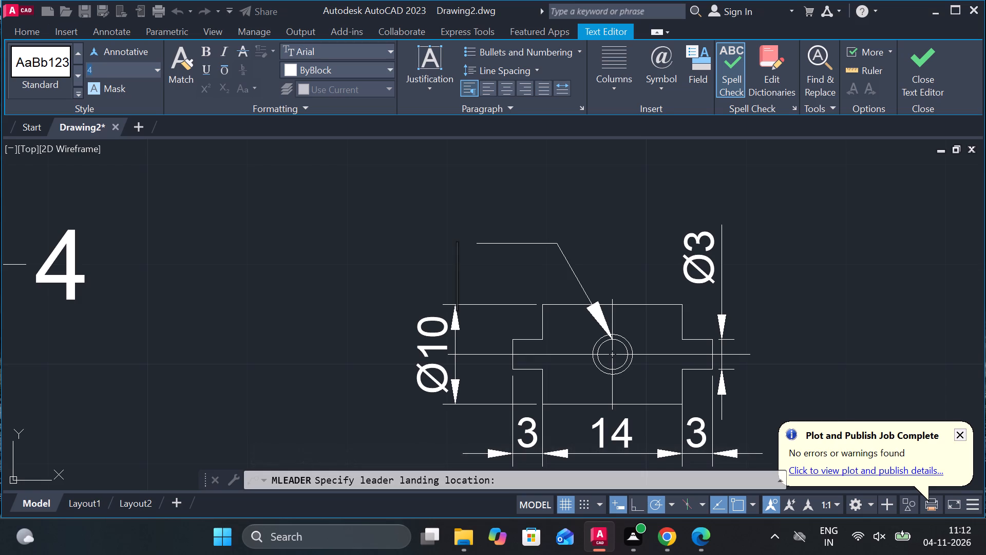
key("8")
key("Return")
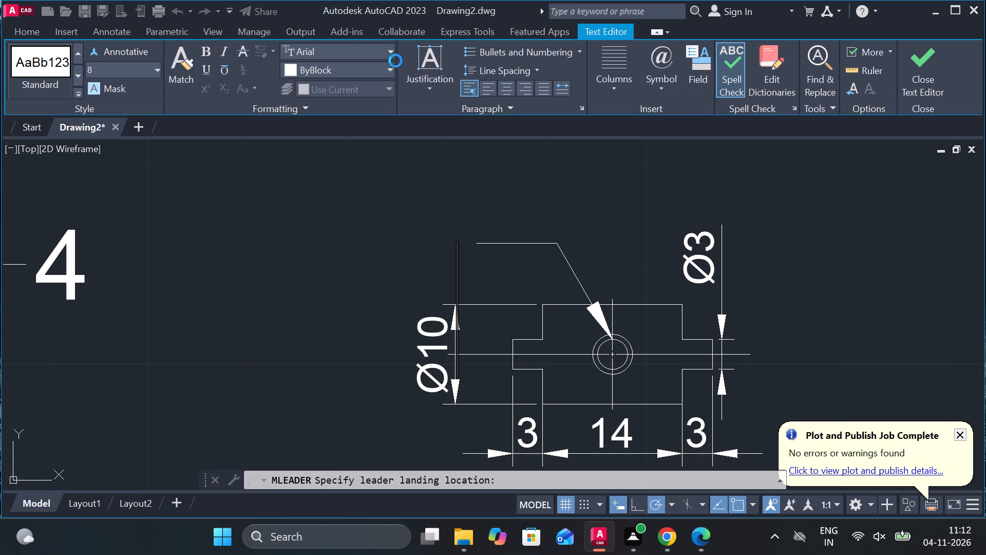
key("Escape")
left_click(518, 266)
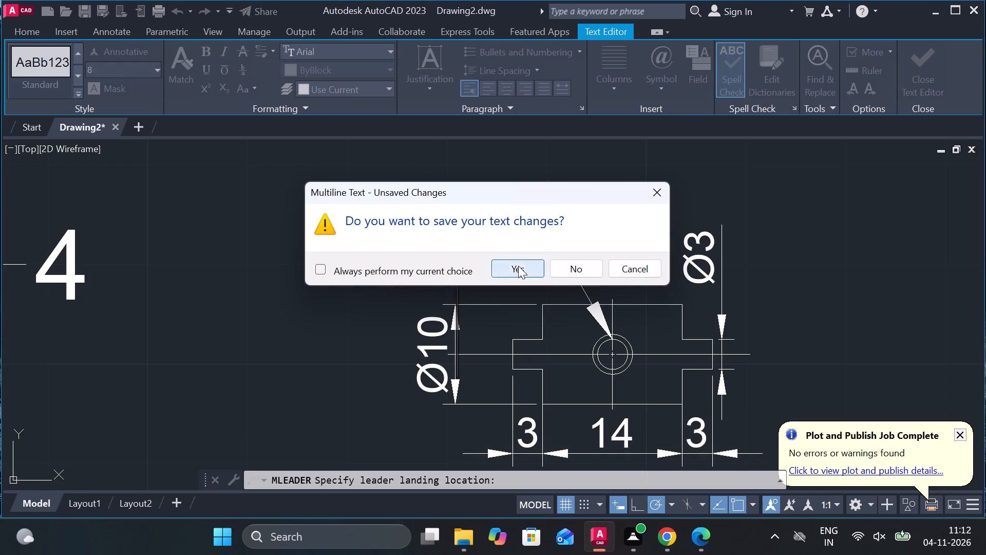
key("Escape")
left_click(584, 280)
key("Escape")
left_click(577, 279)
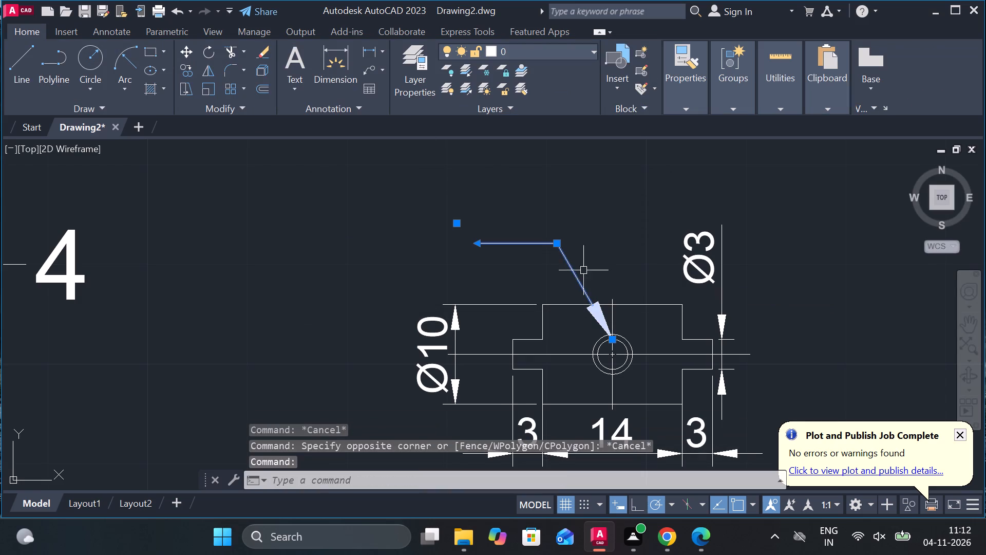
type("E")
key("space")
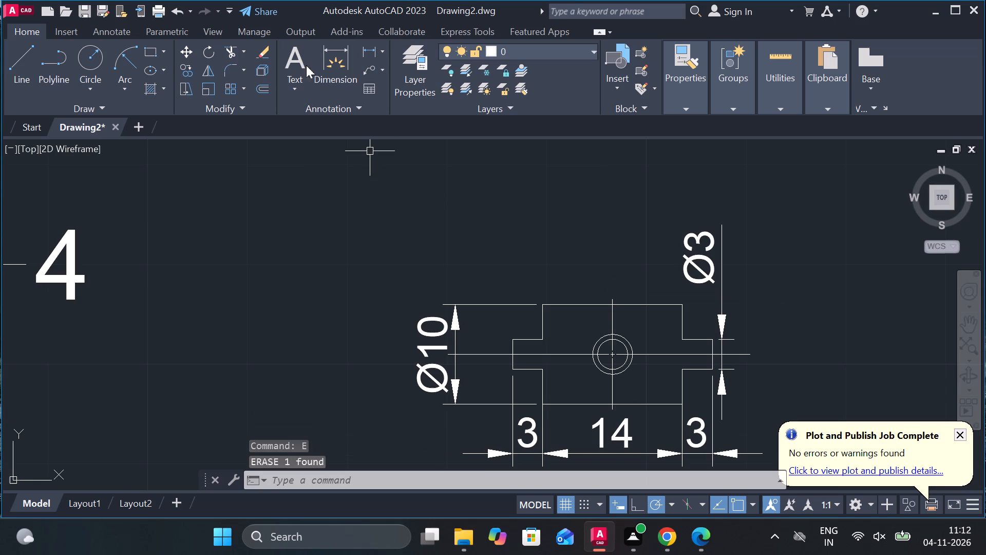
Add a diameter dimension to the outer circle of the central hole, placed above and to the left of the stepped part.
left_click(381, 53)
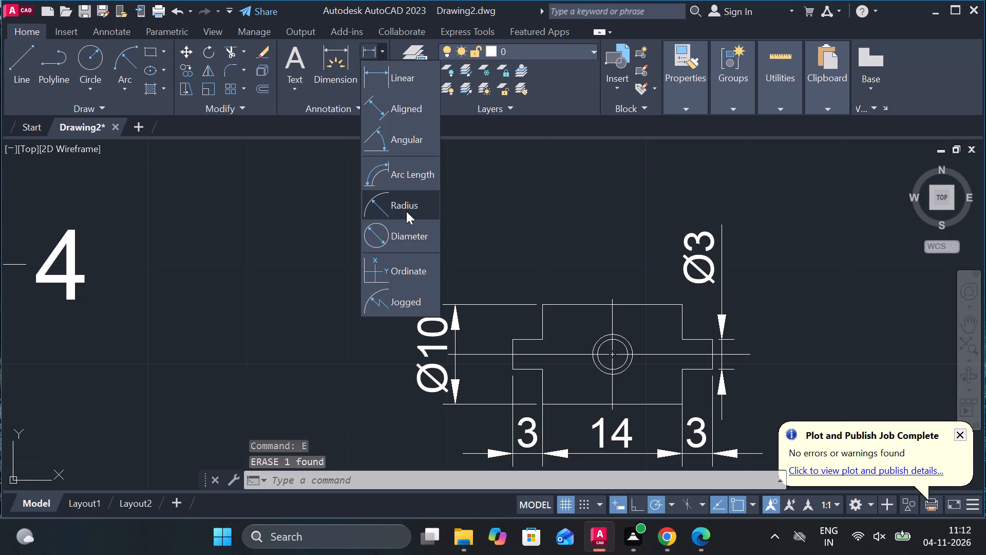
left_click(405, 226)
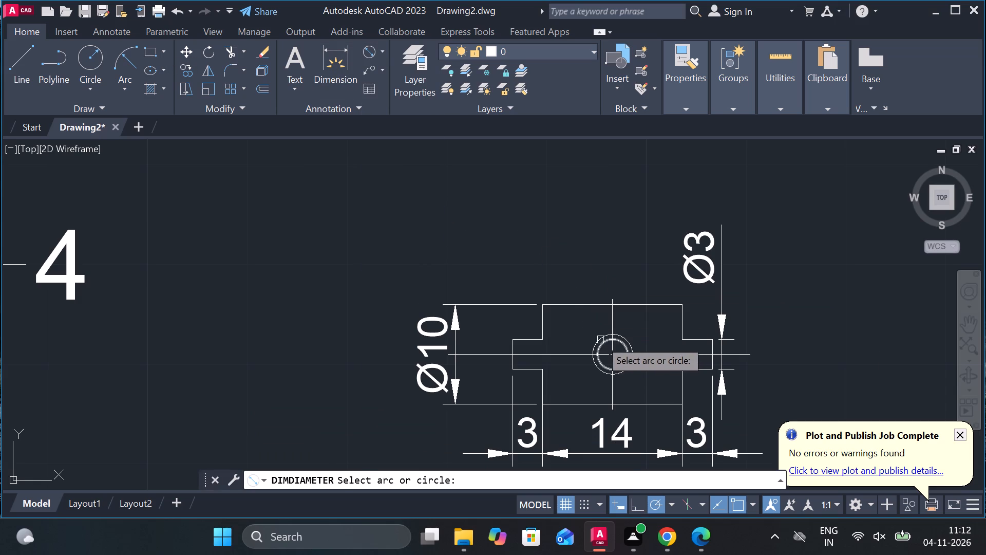
left_click(600, 340)
key("Escape")
scroll(625, 360, "up", 2)
key("space")
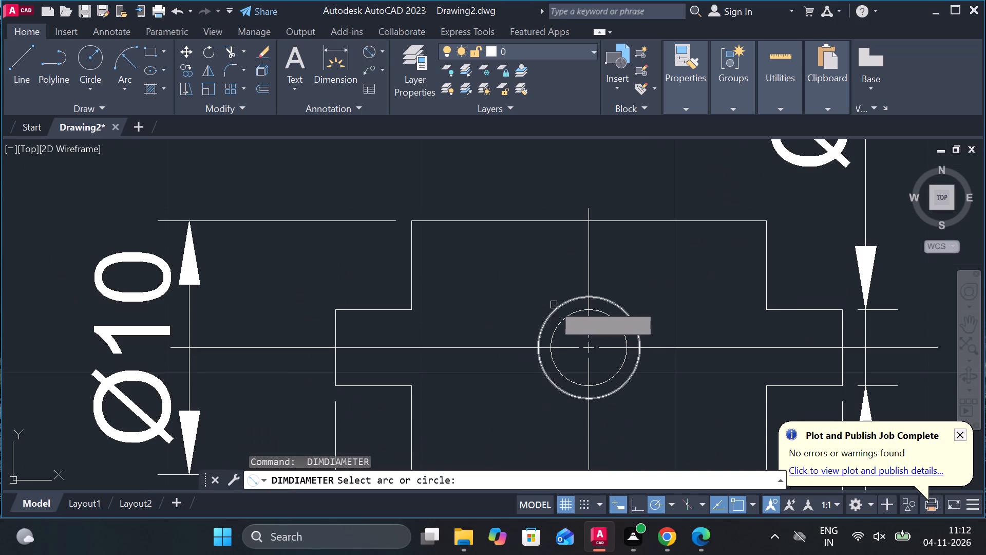
left_click(556, 304)
scroll(547, 251, "down", 2)
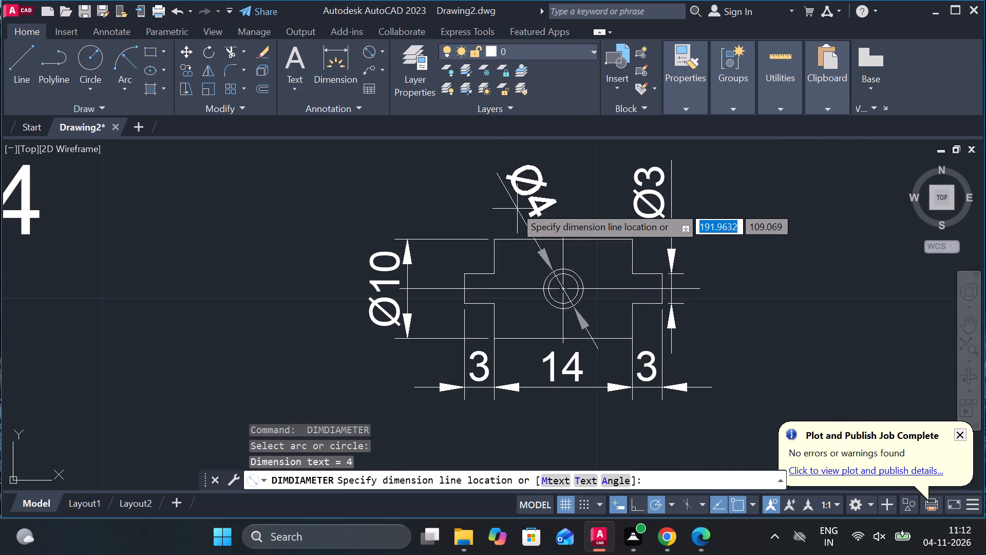
left_click(485, 199)
key("Escape")
Replace the text of the central hole's diameter dimension with M.4.
double_click(504, 178)
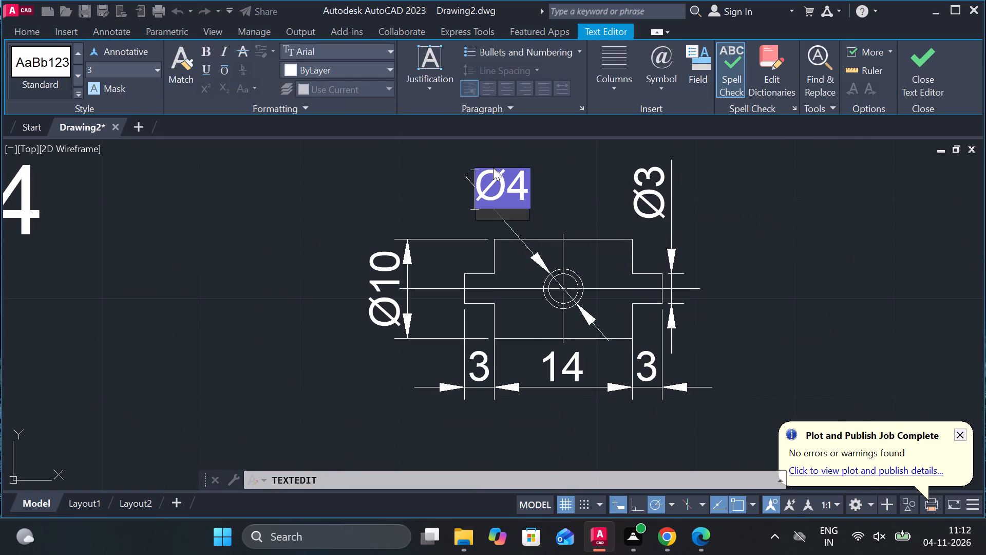
key("Right")
key("BackSpace")
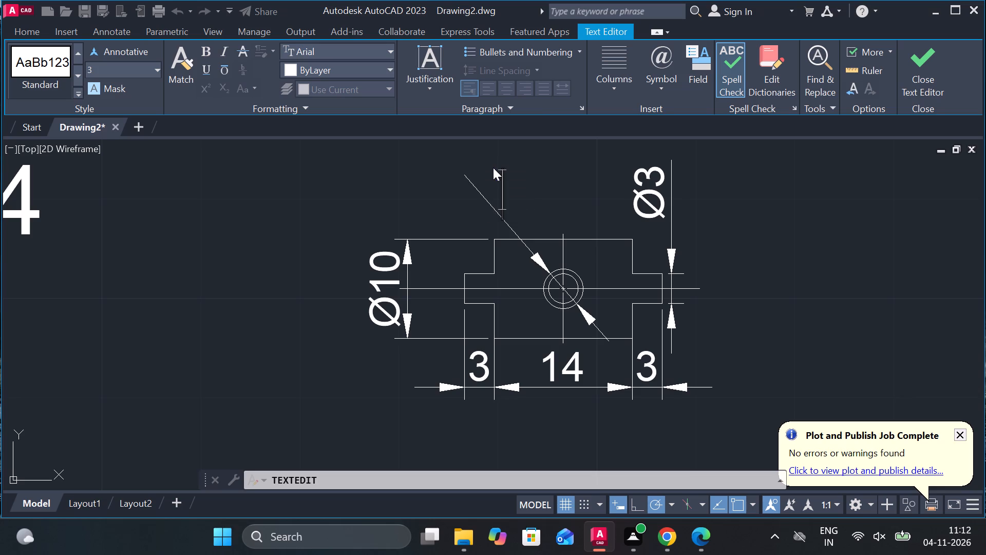
key("m")
type(".4")
left_click(931, 71)
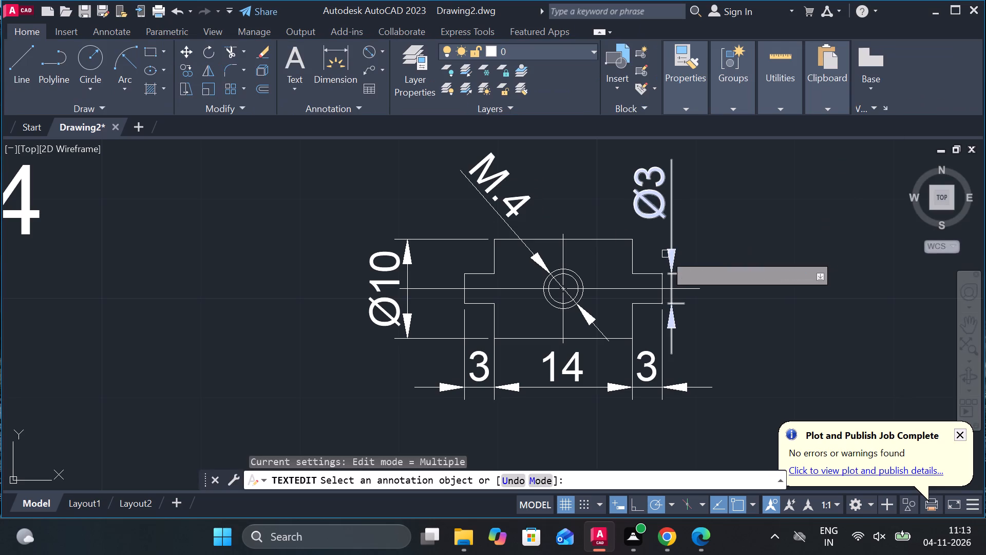
scroll(662, 254, "down", 2)
scroll(663, 254, "up", 2)
key("Escape")
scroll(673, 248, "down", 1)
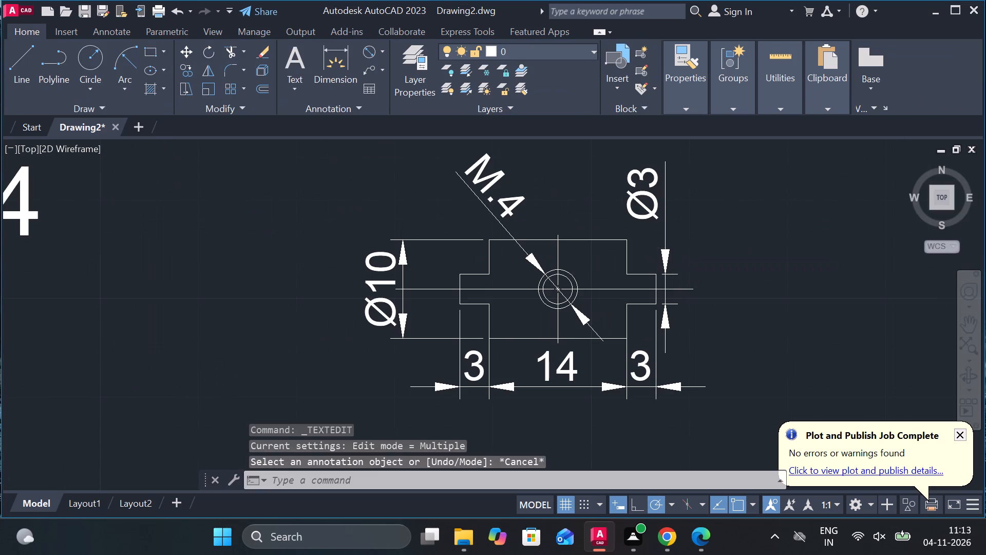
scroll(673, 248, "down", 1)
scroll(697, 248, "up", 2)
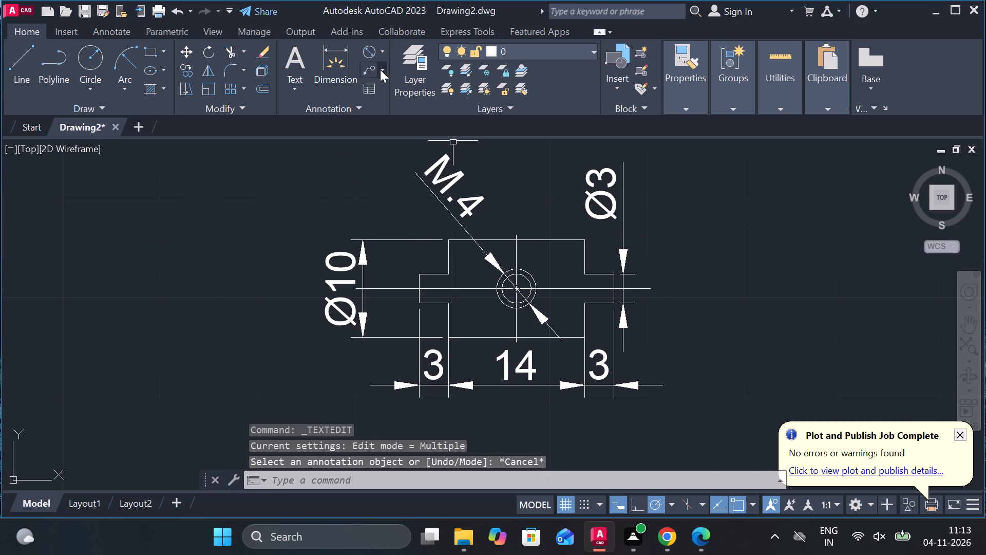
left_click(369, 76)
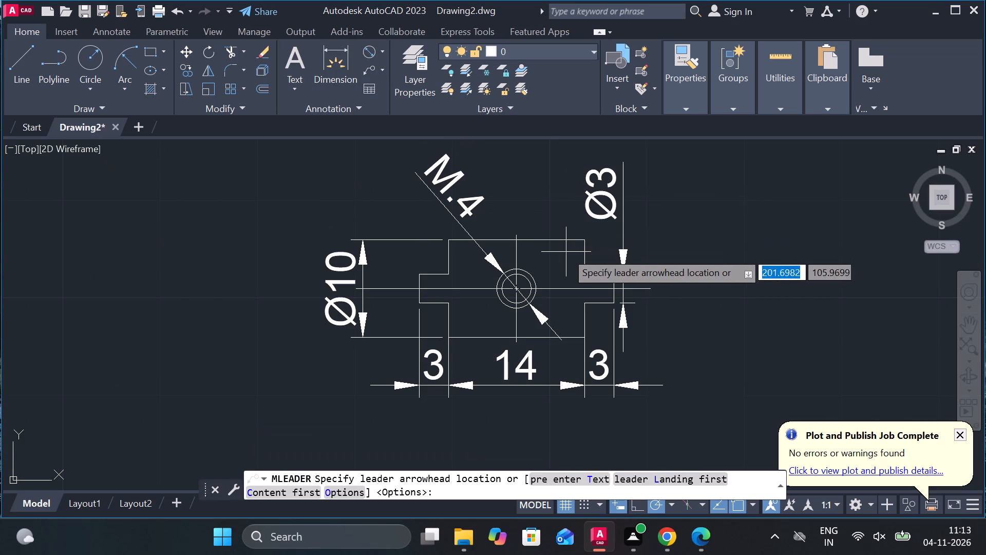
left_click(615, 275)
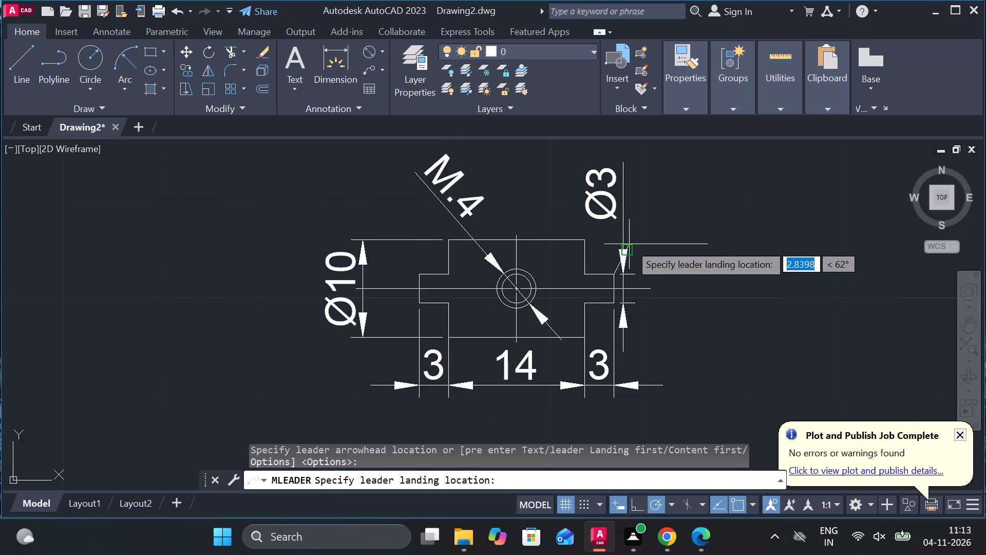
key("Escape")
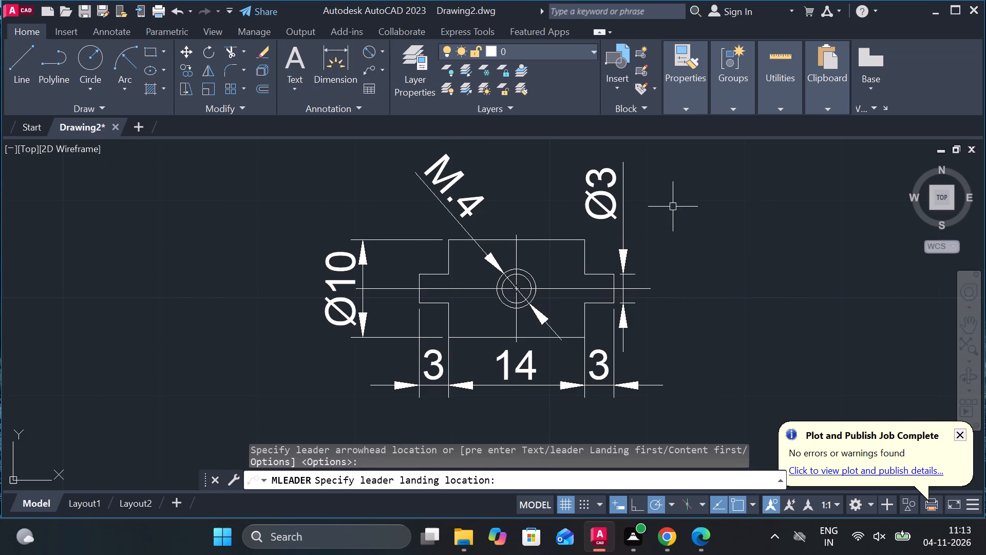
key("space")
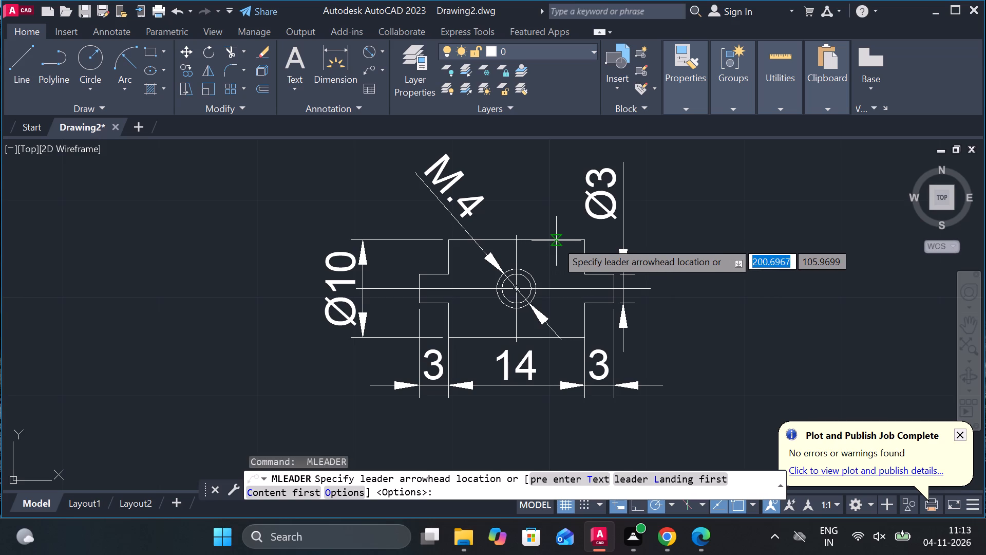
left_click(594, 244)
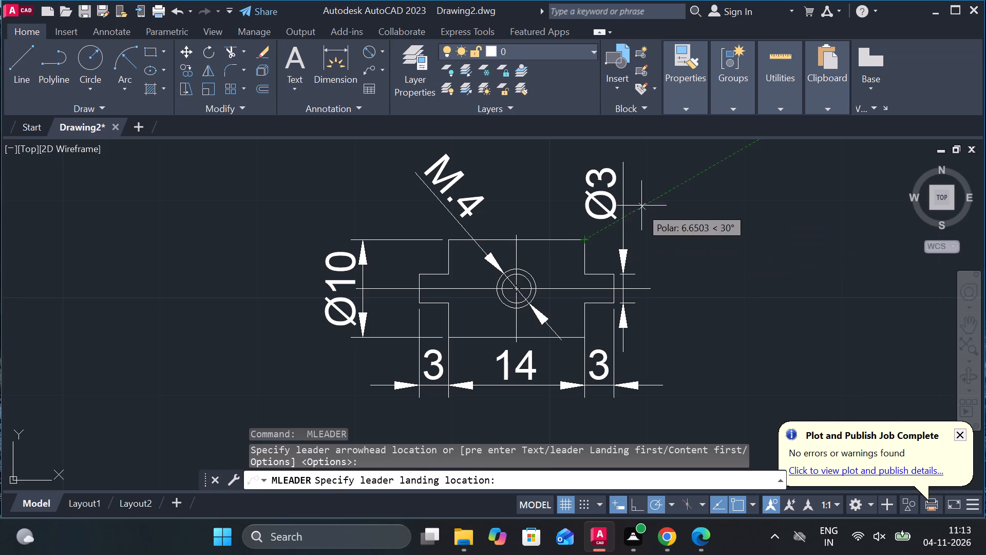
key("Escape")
Add a multileader from the middle of the stepped part's right end face up to the right, with text 3 at height 7.
key("space")
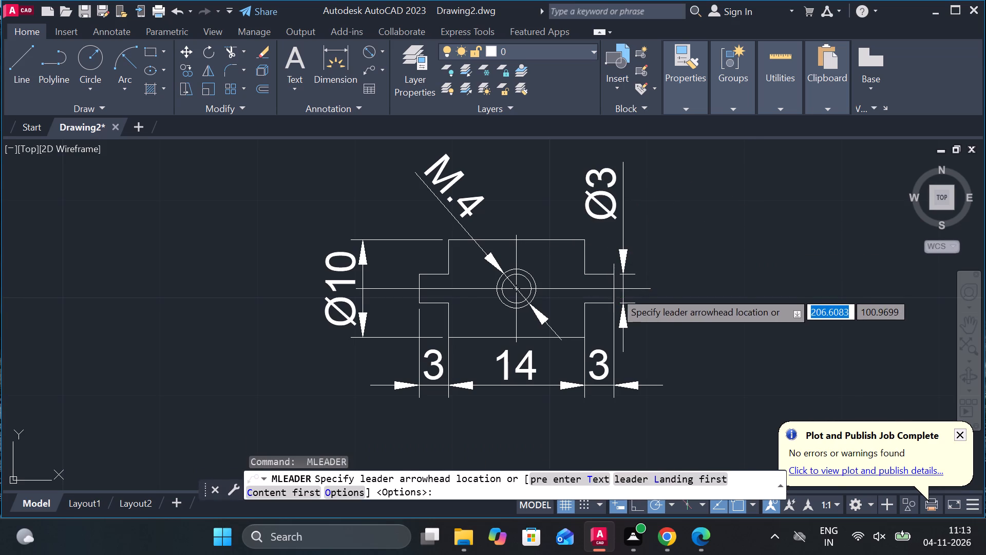
left_click(615, 289)
left_click(697, 213)
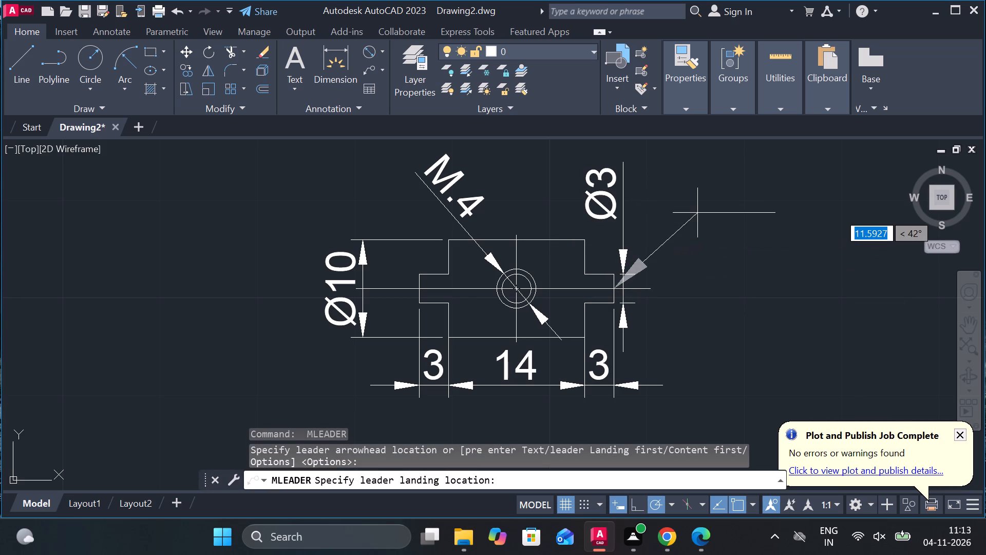
middle_click_drag(605, 270, 490, 281)
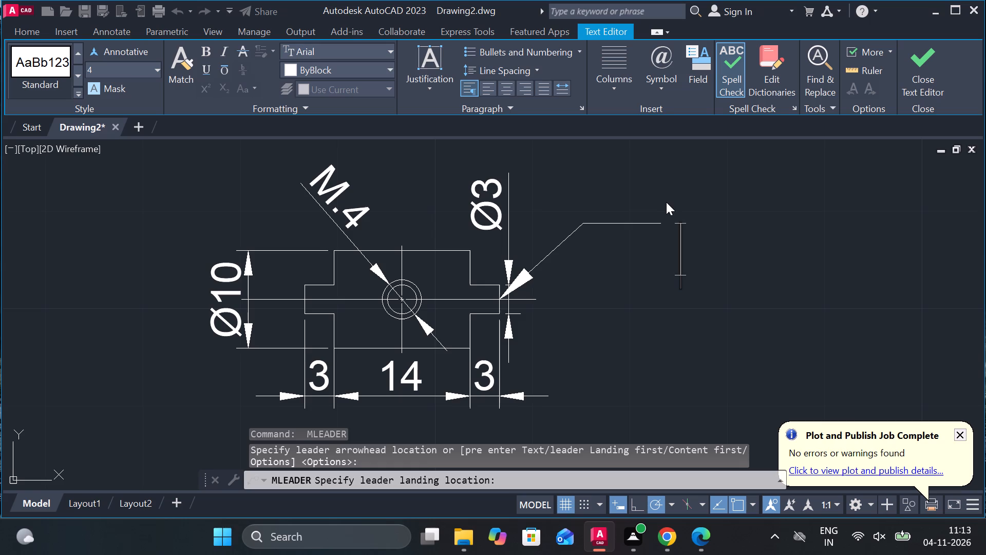
left_click(120, 69)
key("7")
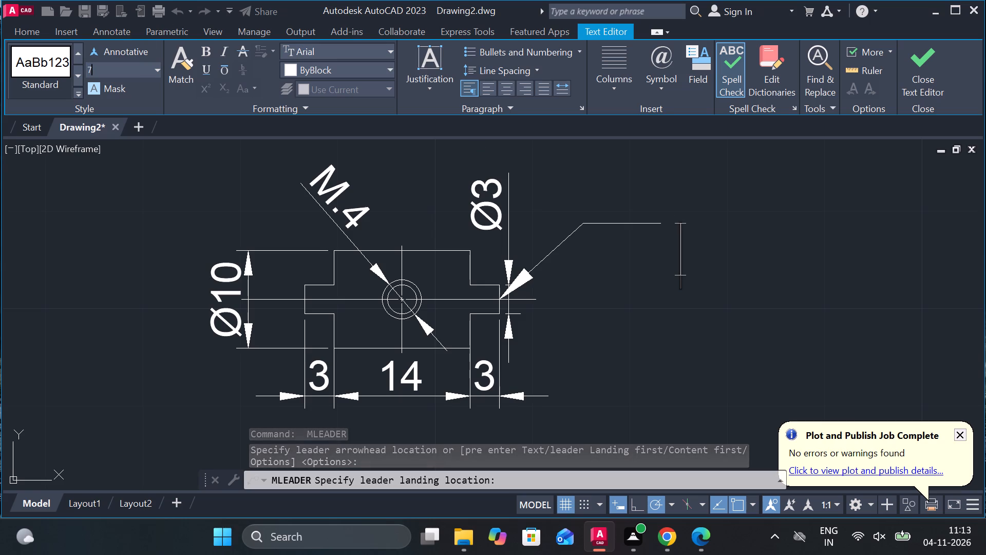
key("Return")
key("3")
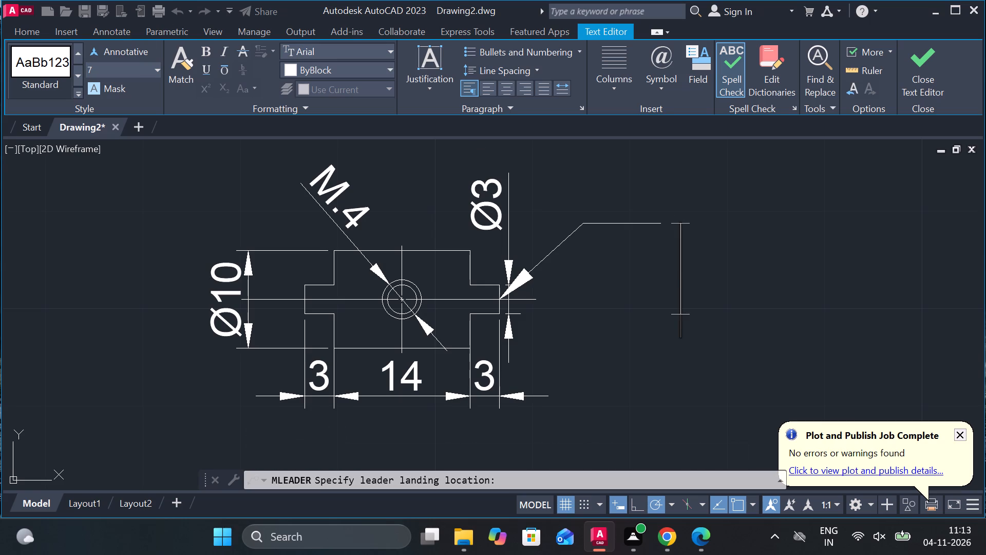
left_click(913, 73)
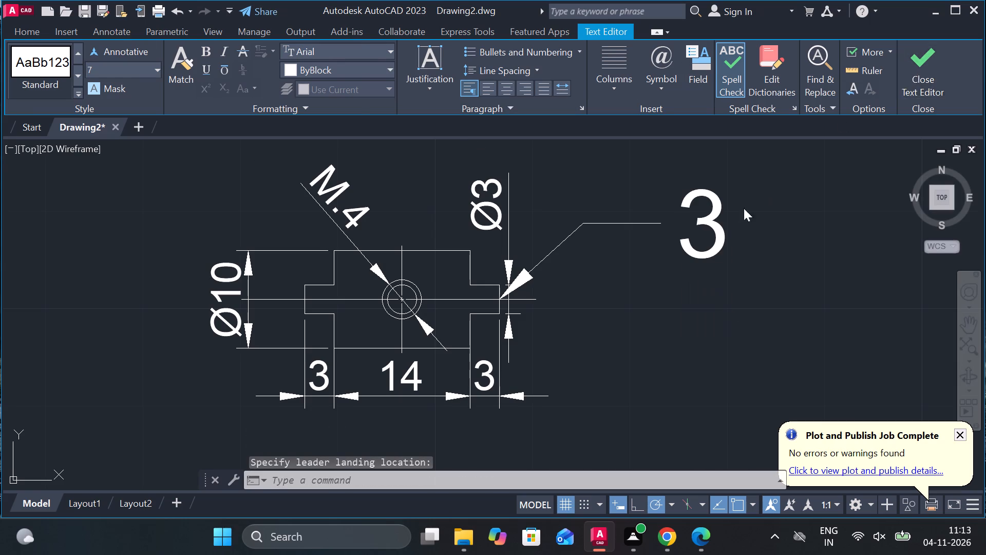
key("Escape")
Set the number 3 multileader's landing distance to 5 and its landing gap to 1.
double_click(646, 220)
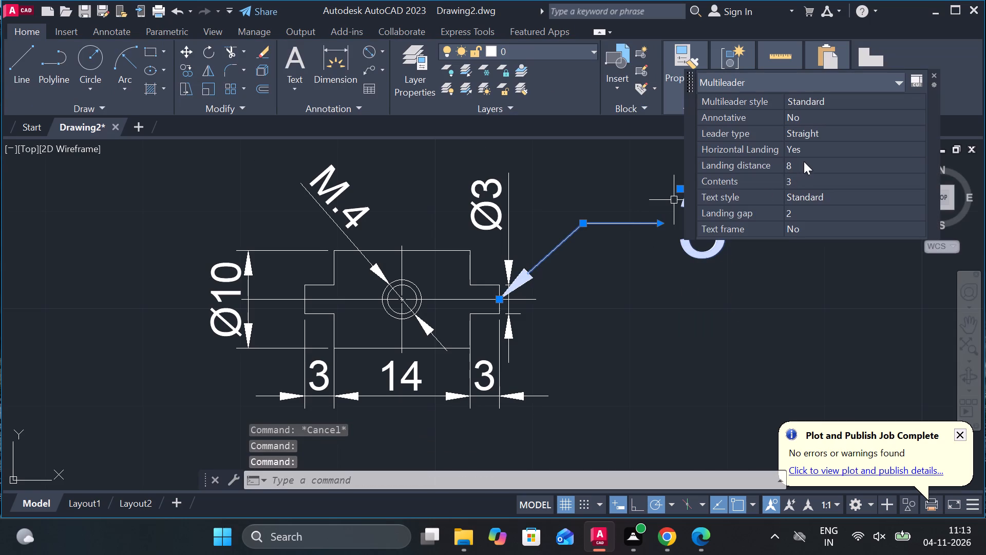
left_click(804, 161)
key("5")
key("Return")
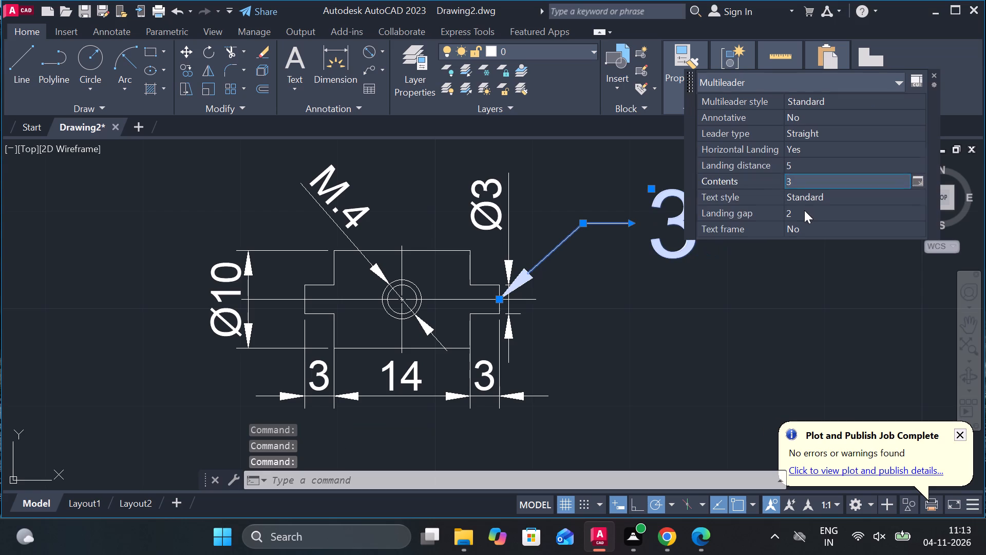
left_click(804, 210)
key("1")
key("Return")
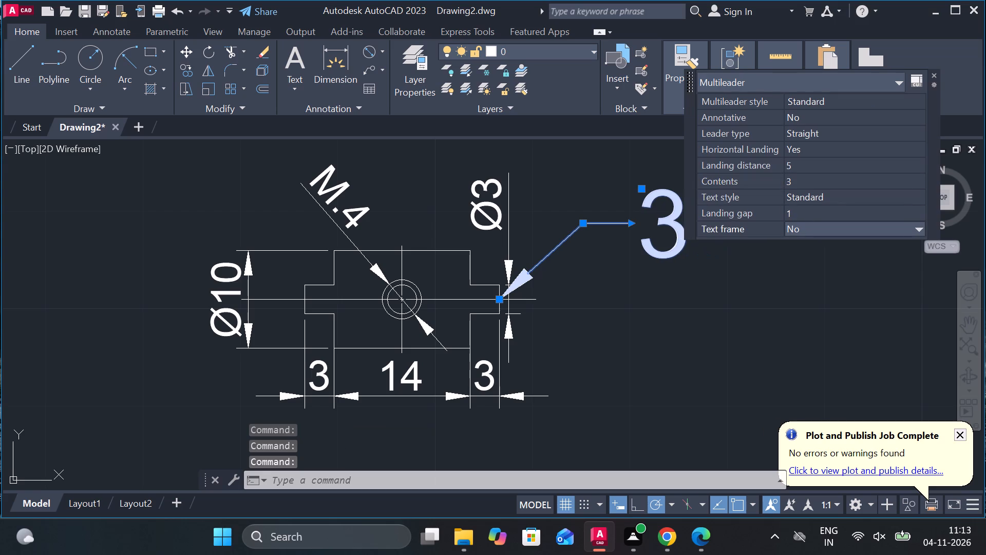
key("Escape")
Move stepped part 3 with its dimensions and number to just below pin 2, beside screw 4.
scroll(731, 292, "down", 2)
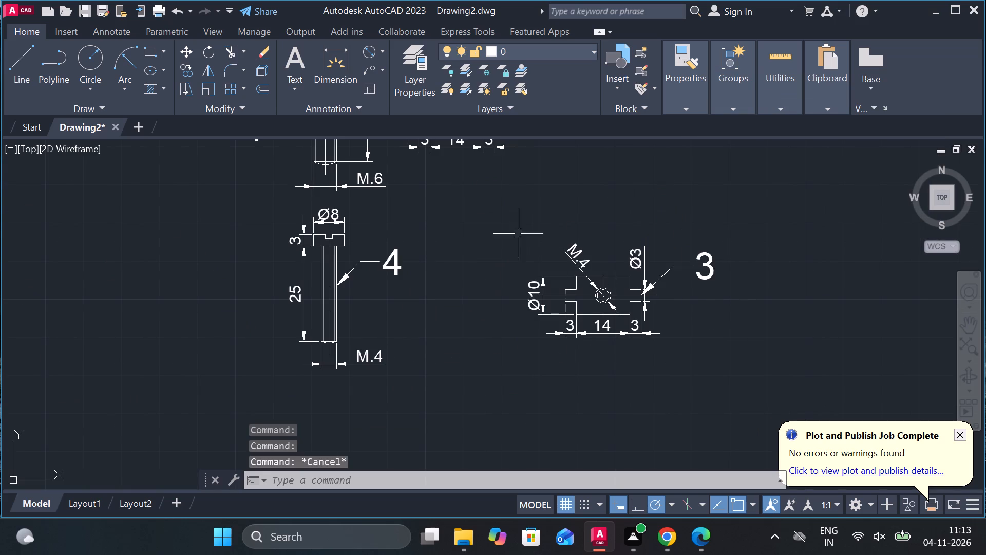
left_click(482, 215)
left_click(747, 357)
key("m")
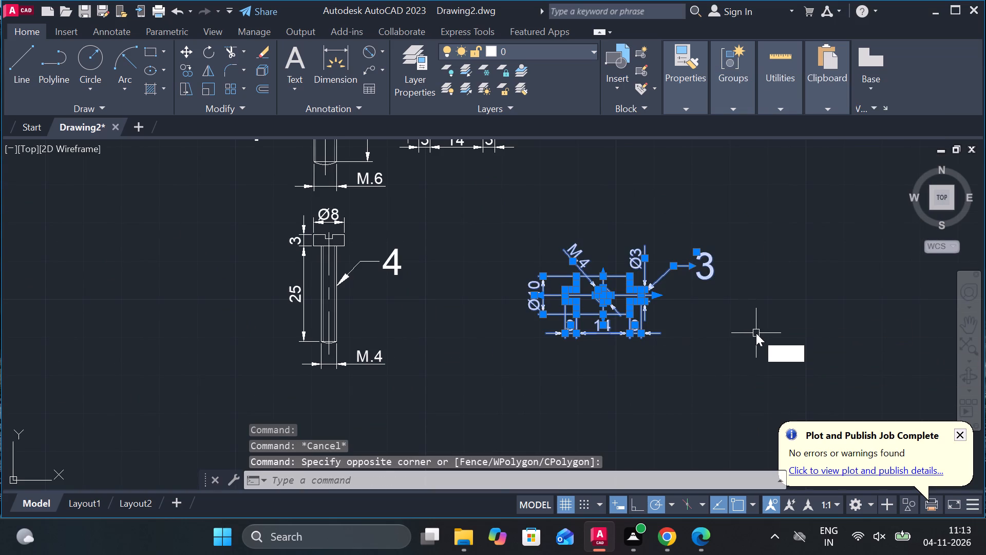
key("Return")
left_click(756, 333)
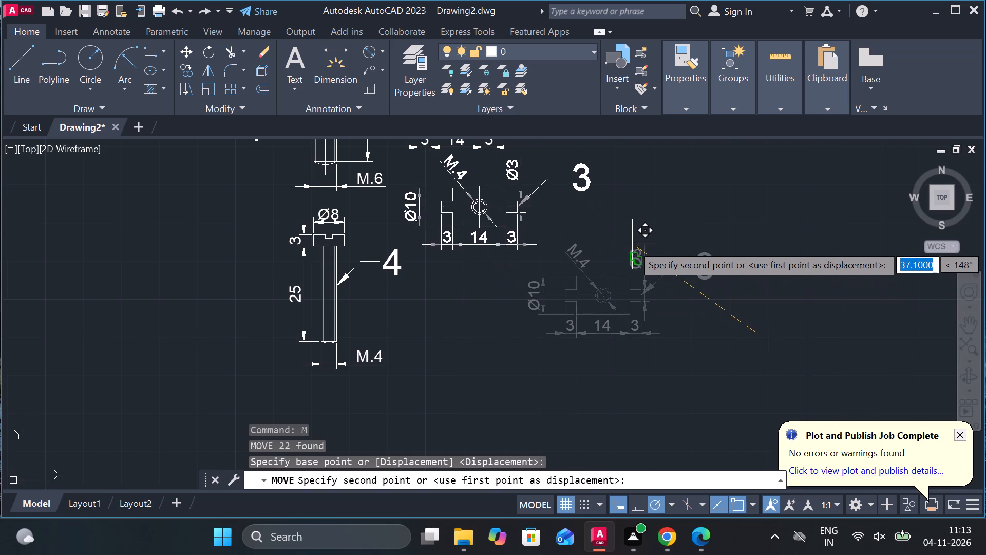
scroll(632, 244, "up", 2)
scroll(620, 262, "down", 2)
middle_click_drag(463, 263, 523, 323)
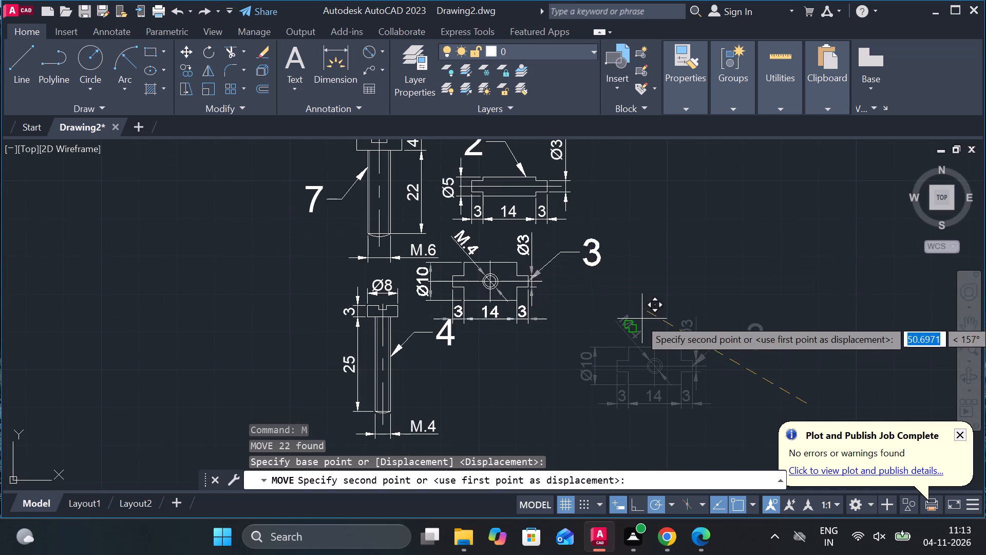
scroll(663, 321, "up", 2)
scroll(663, 321, "down", 1)
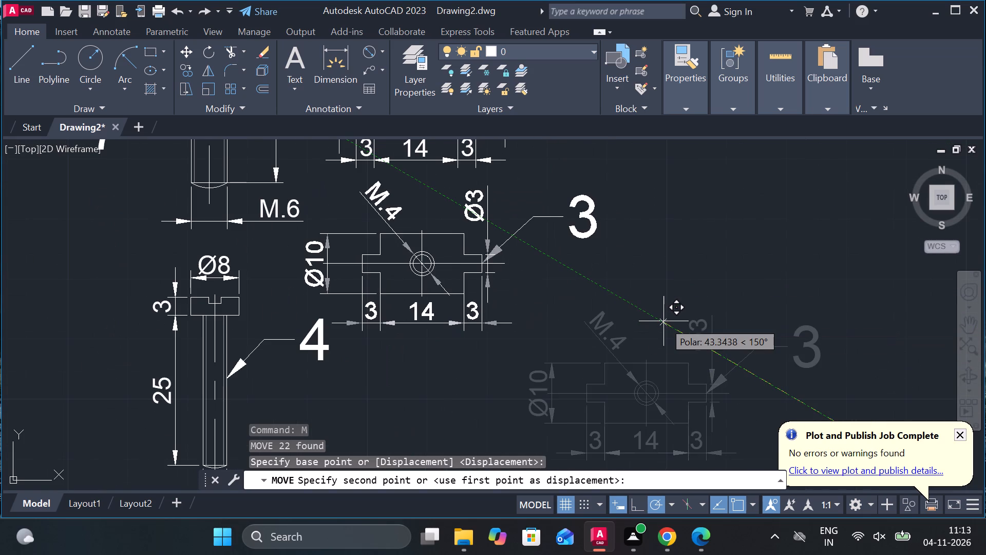
left_click(663, 321)
scroll(498, 279, "down", 1)
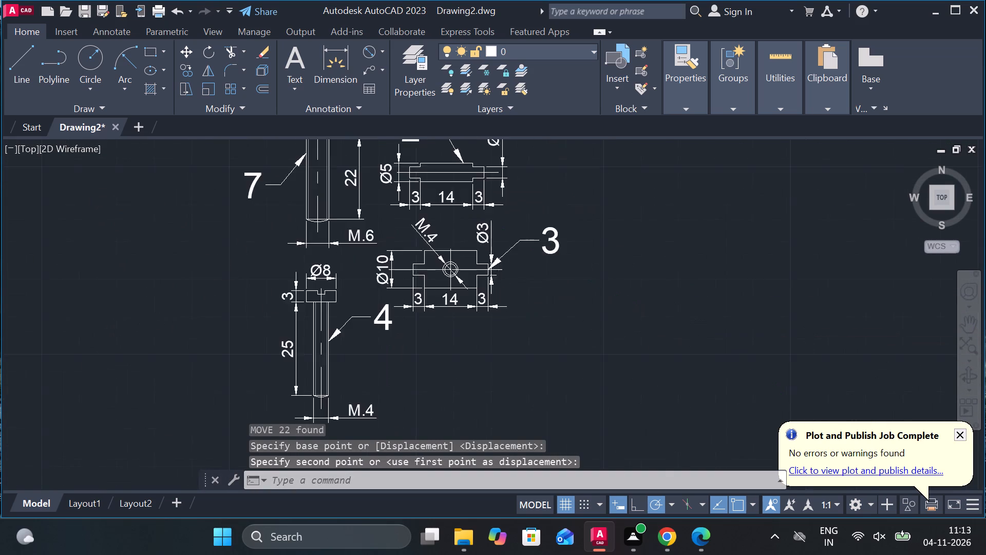
scroll(502, 279, "down", 1)
scroll(504, 323, "up", 2)
scroll(493, 314, "down", 1)
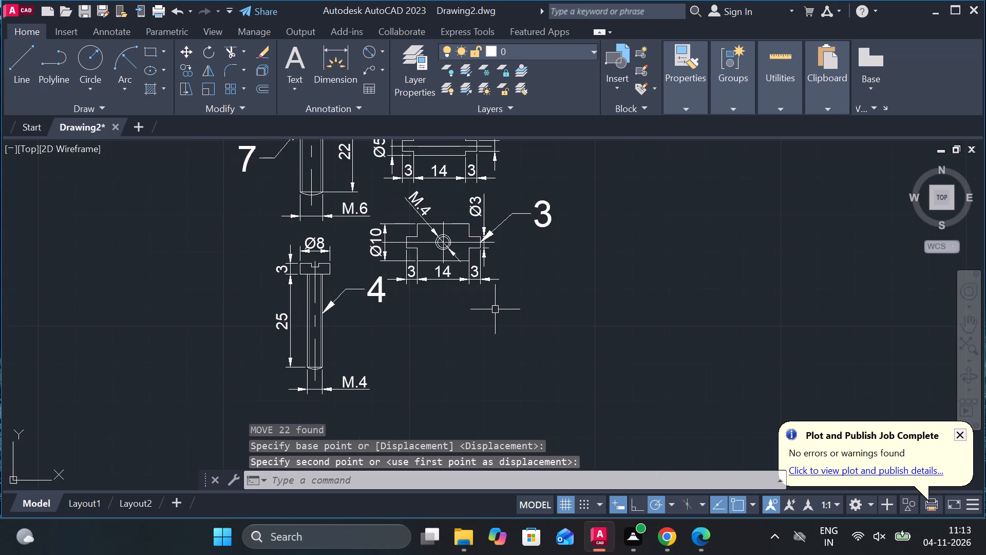
Draw a closed rectangle 15 wide and 6 high with lines in the empty area beside part 3.
middle_click_drag(500, 311, 502, 360)
middle_click_drag(506, 350, 423, 248)
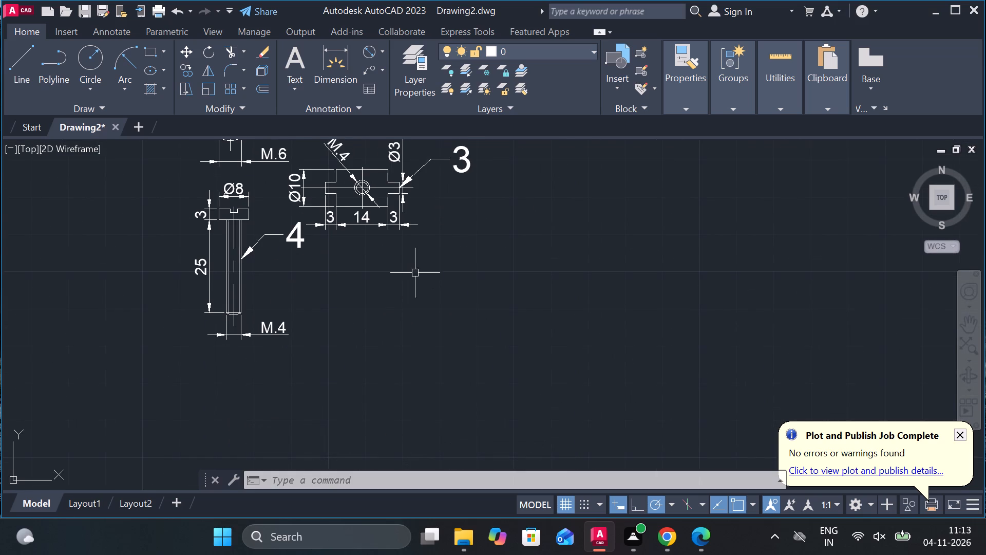
middle_click_drag(490, 252, 404, 286)
key("Escape")
middle_click_drag(399, 309, 355, 309)
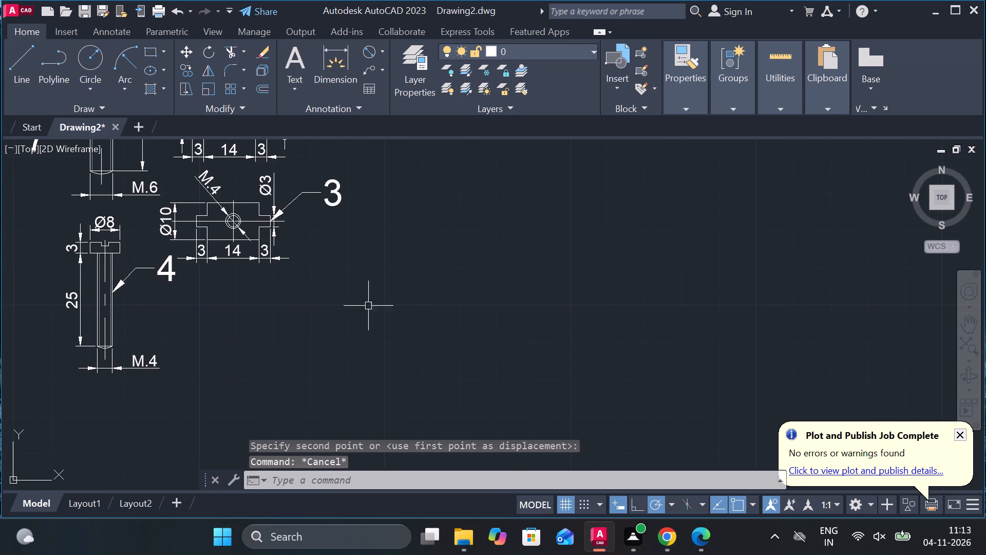
key("l")
key("Return")
left_click(382, 251)
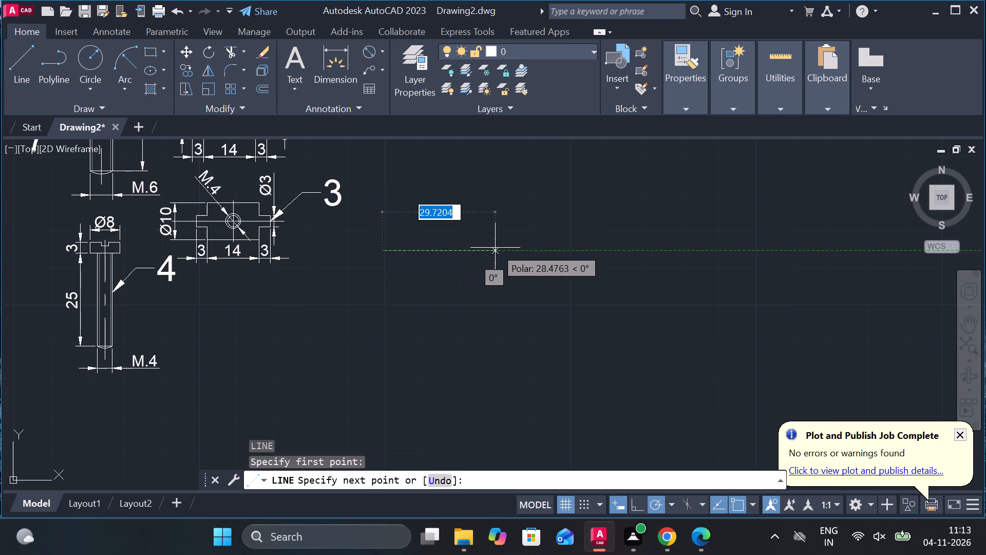
type("15")
key("space")
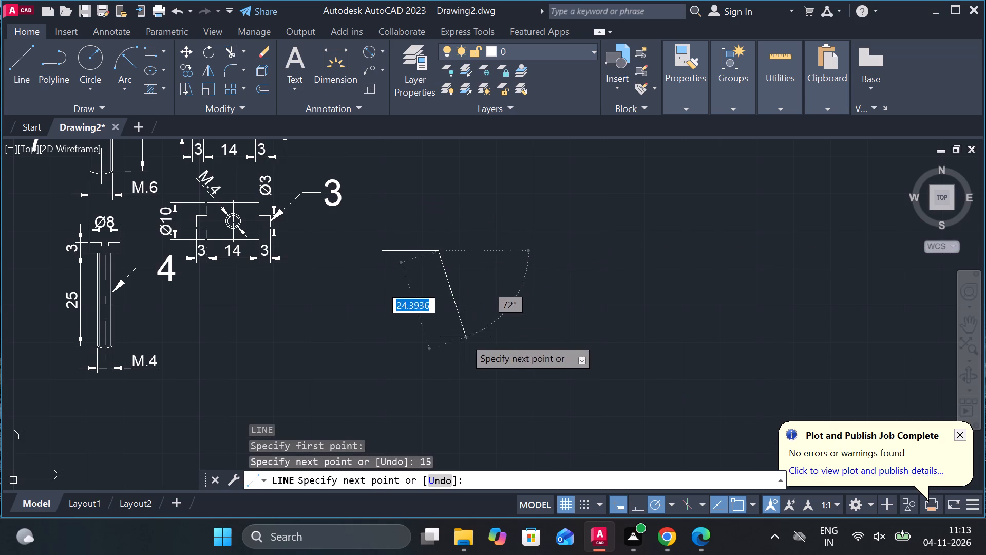
type("6")
key("space")
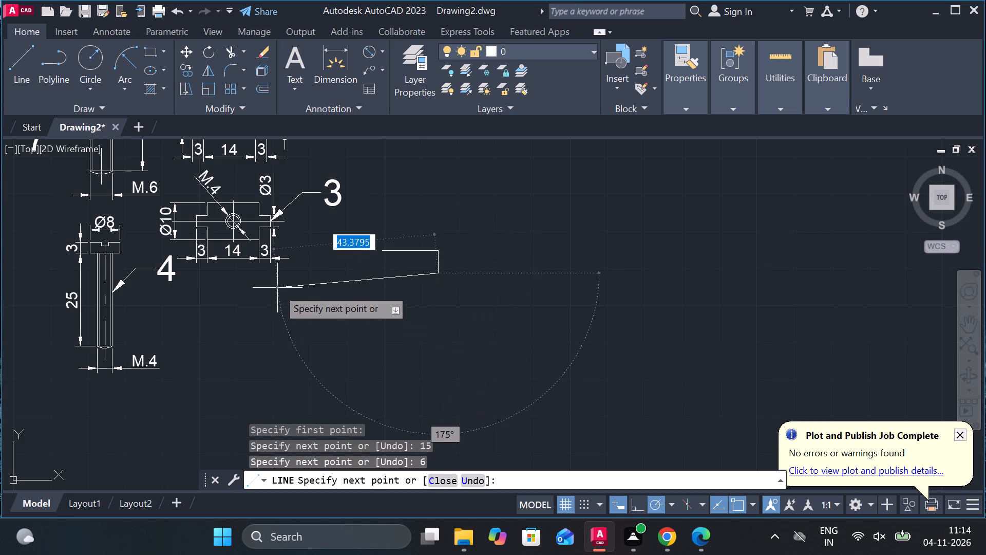
type("15")
key("space")
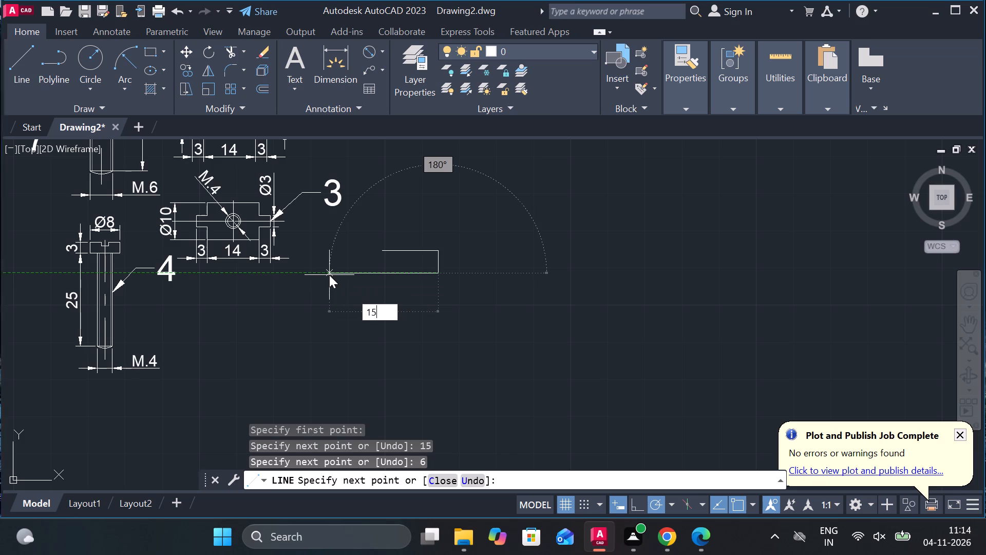
scroll(332, 274, "up", 2)
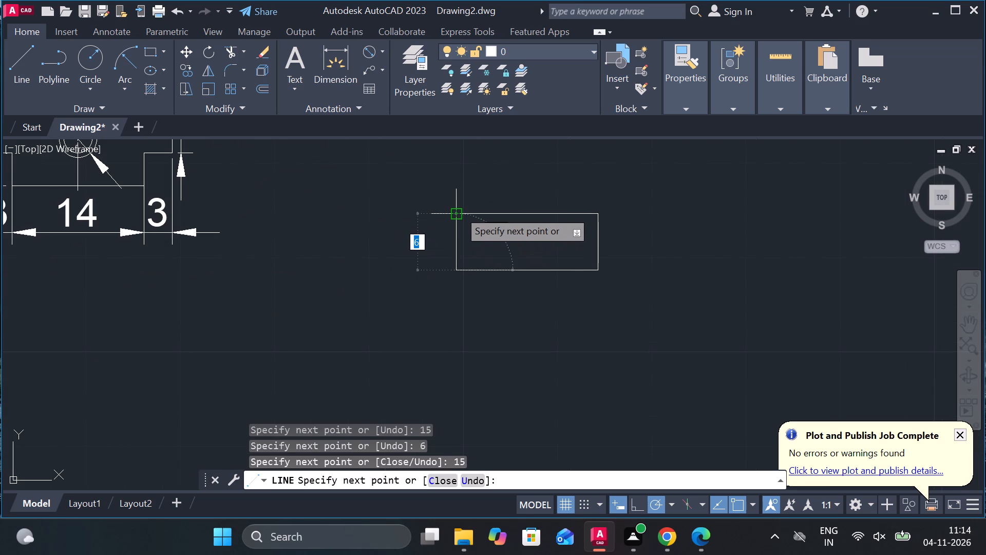
left_click(459, 210)
key("Escape")
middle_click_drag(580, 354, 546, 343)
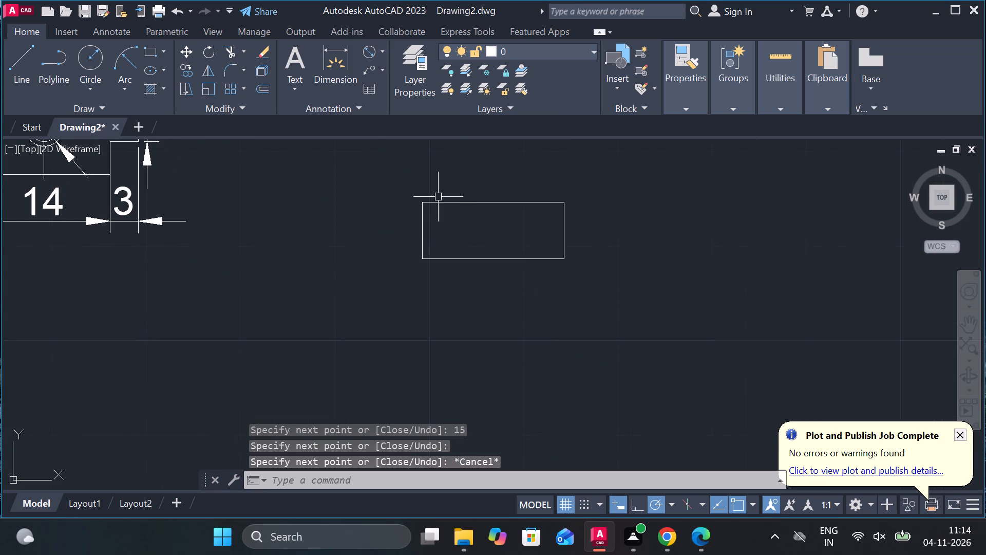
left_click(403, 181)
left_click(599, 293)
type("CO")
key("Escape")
Offset the rectangle's left edge inward by 6 and by 9 to divide it into three sections.
left_click(424, 229)
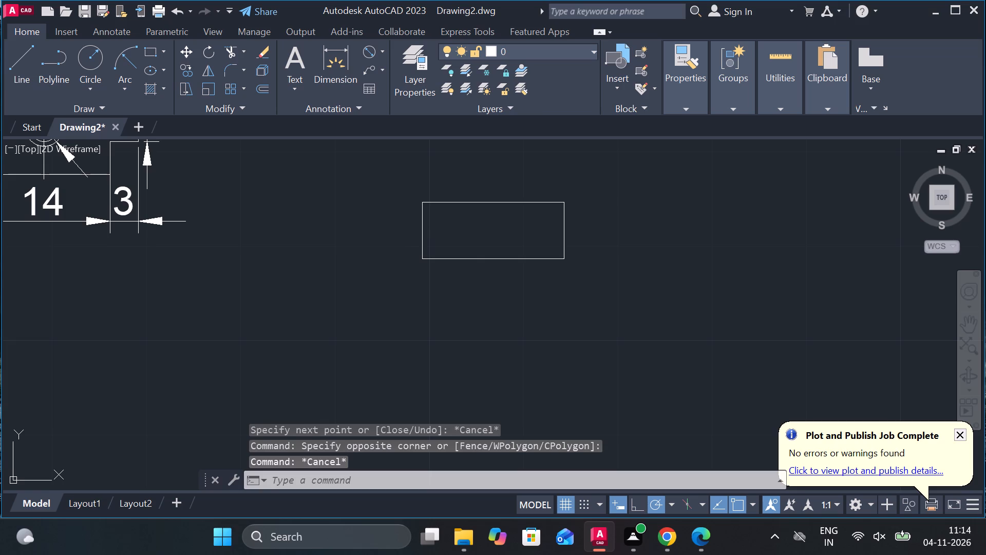
key("o")
key("Return")
key("Return")
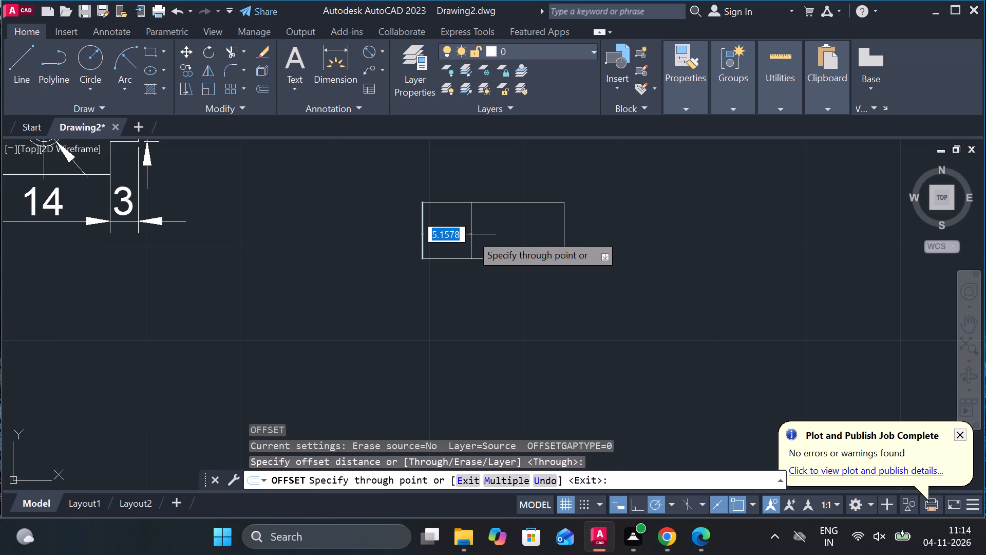
type("6")
key("space")
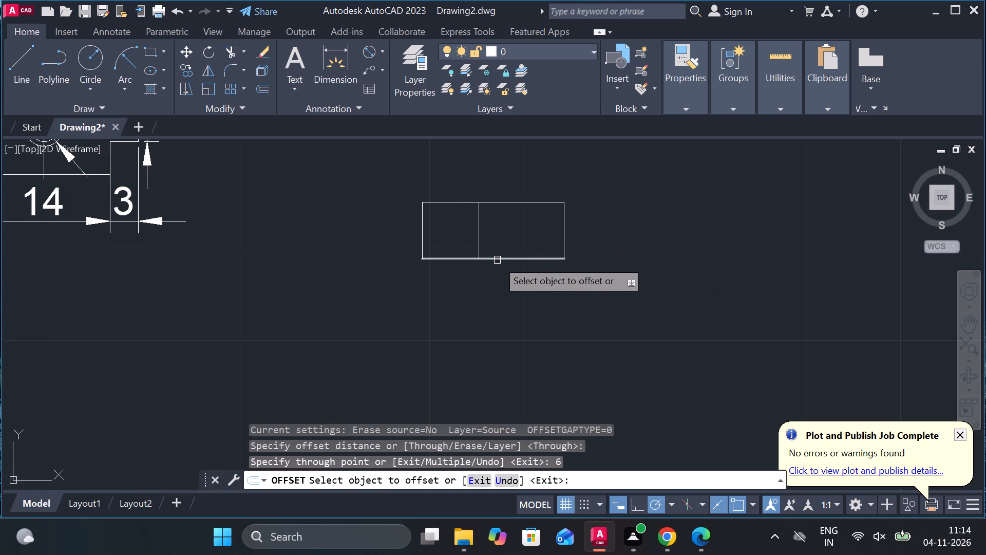
left_click(423, 217)
key("9")
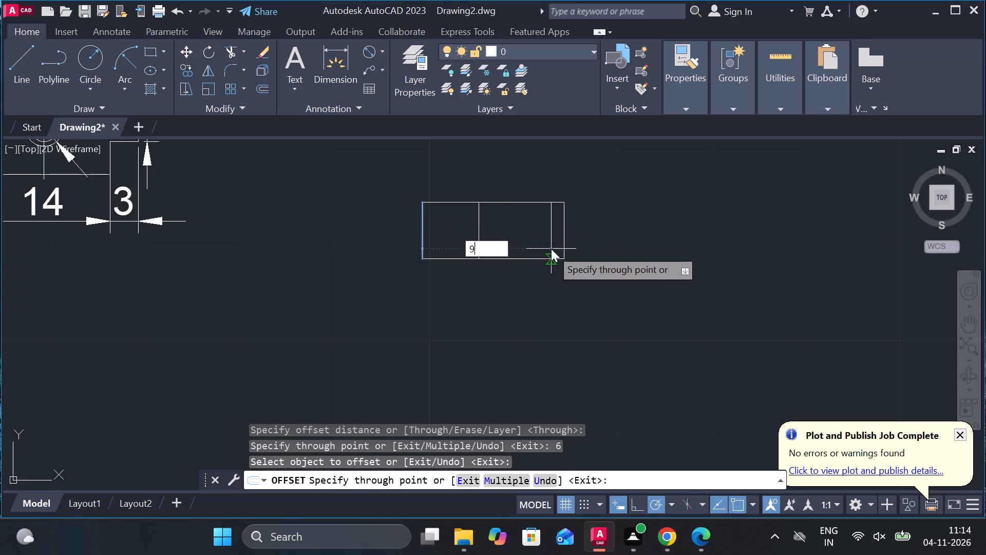
key("Return")
key("Escape")
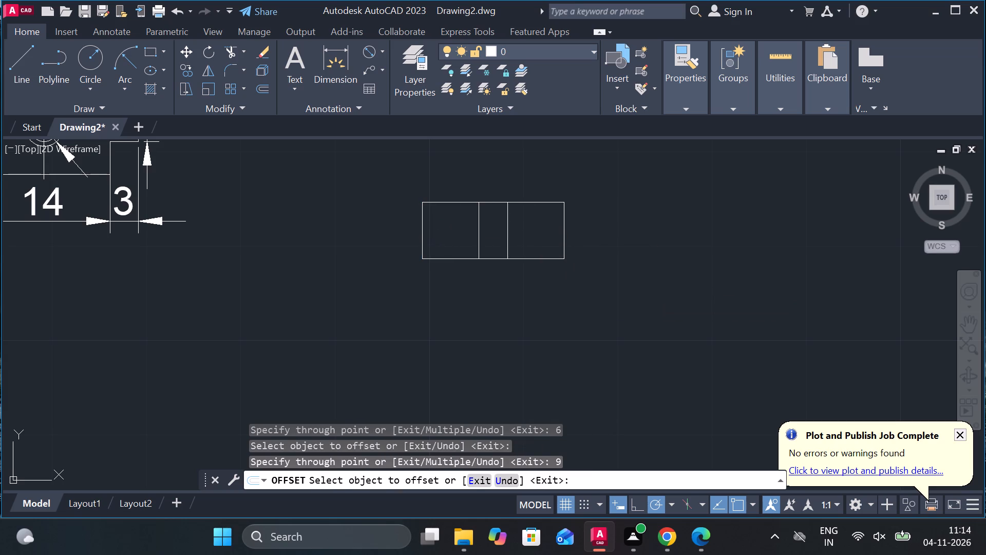
key("Escape")
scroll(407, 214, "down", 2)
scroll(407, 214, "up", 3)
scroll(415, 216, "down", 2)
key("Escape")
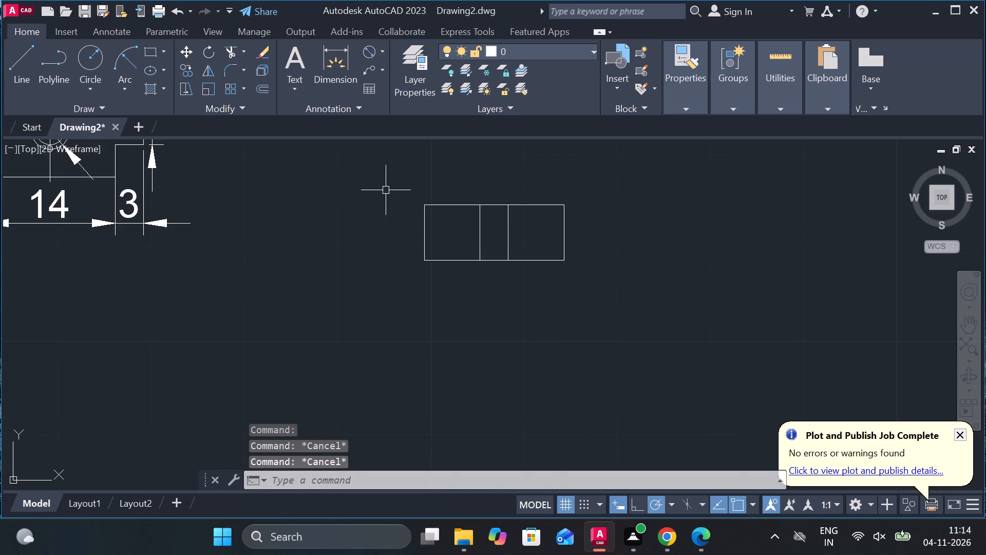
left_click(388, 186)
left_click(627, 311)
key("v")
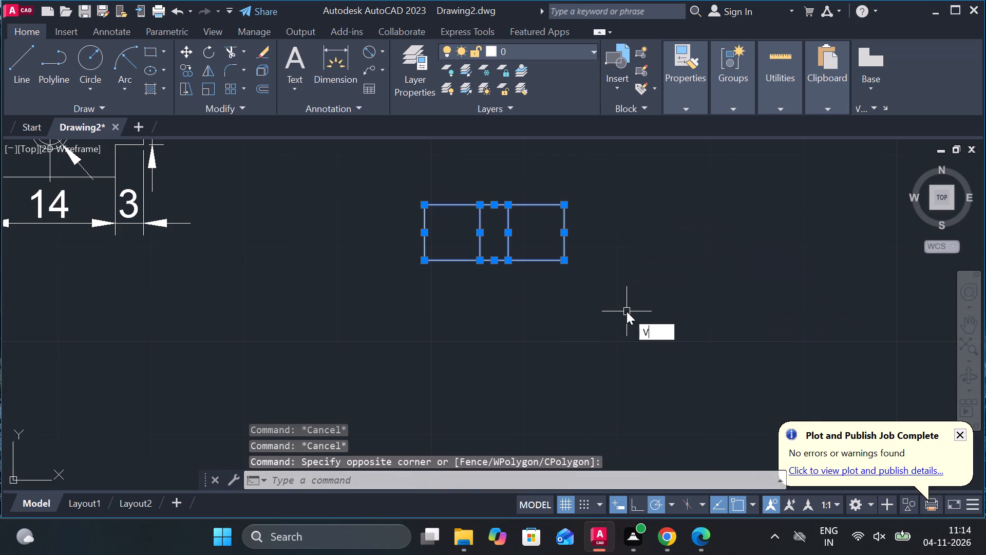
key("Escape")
Copy the divided rectangle straight down by about 11.4, using its lower-left corner as the base point.
left_click(609, 289)
left_click(400, 194)
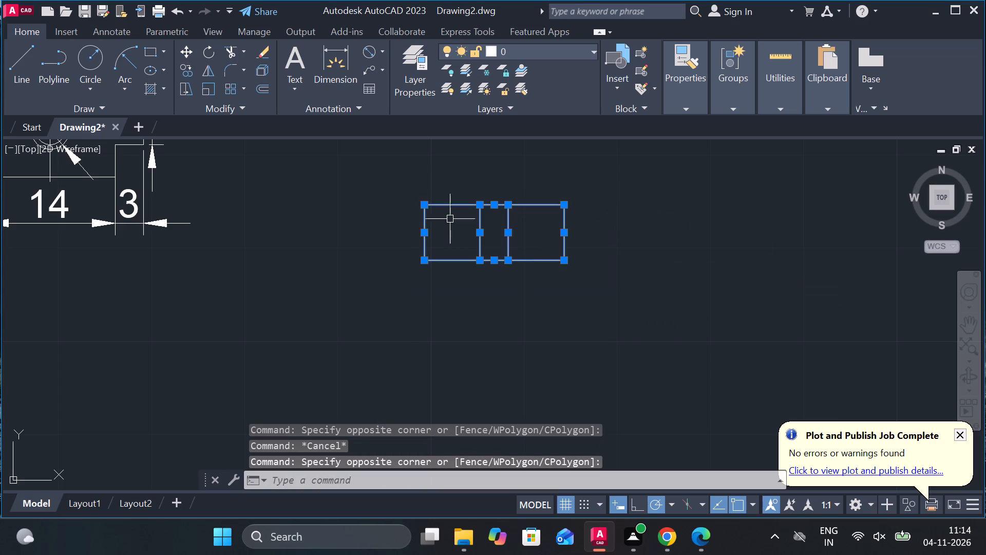
type("CO")
key("Return")
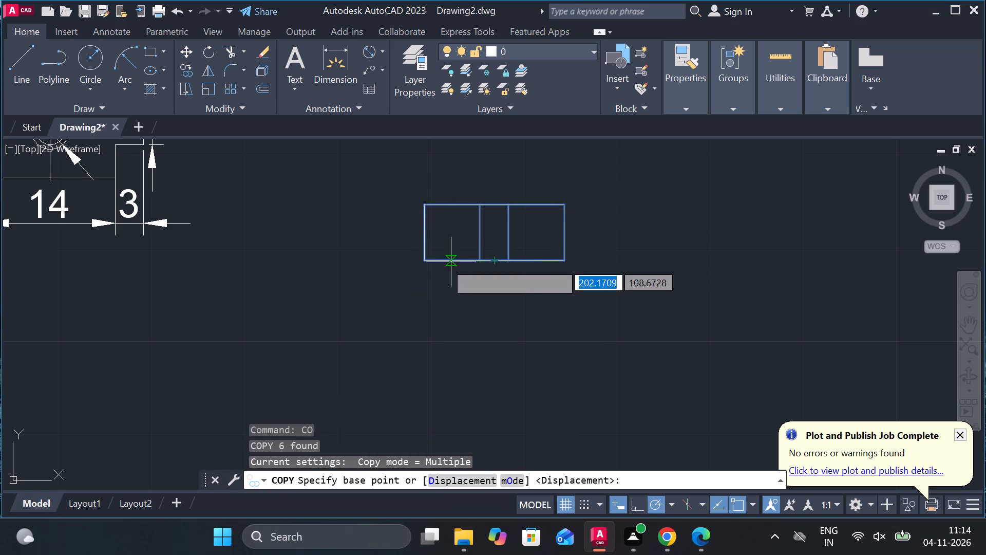
left_click(421, 259)
middle_click_drag(416, 357, 416, 331)
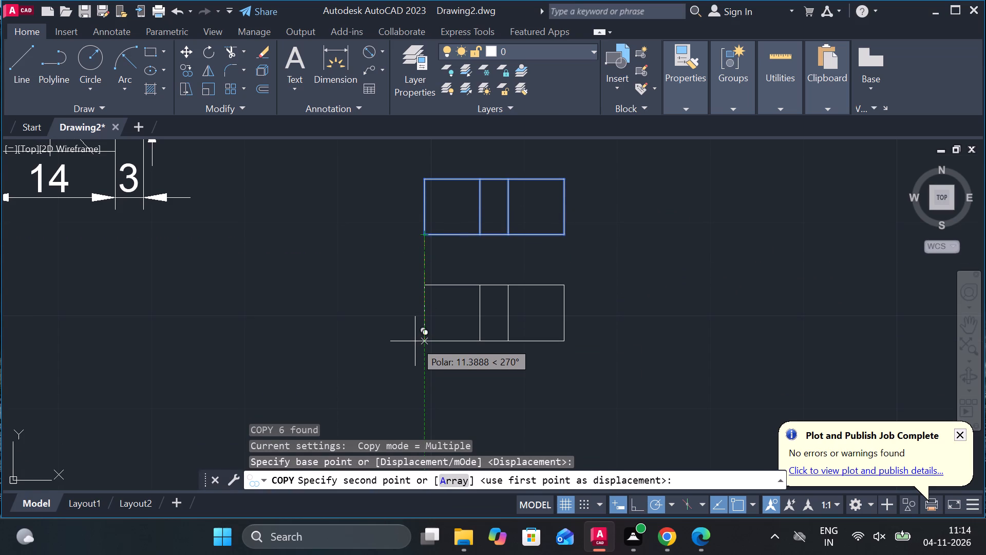
left_click(415, 341)
key("Escape")
Draw a horizontal line across the lower rectangle's left section, starting 1.5 below its top-left corner and ending at the first divider.
scroll(434, 317, "up", 1)
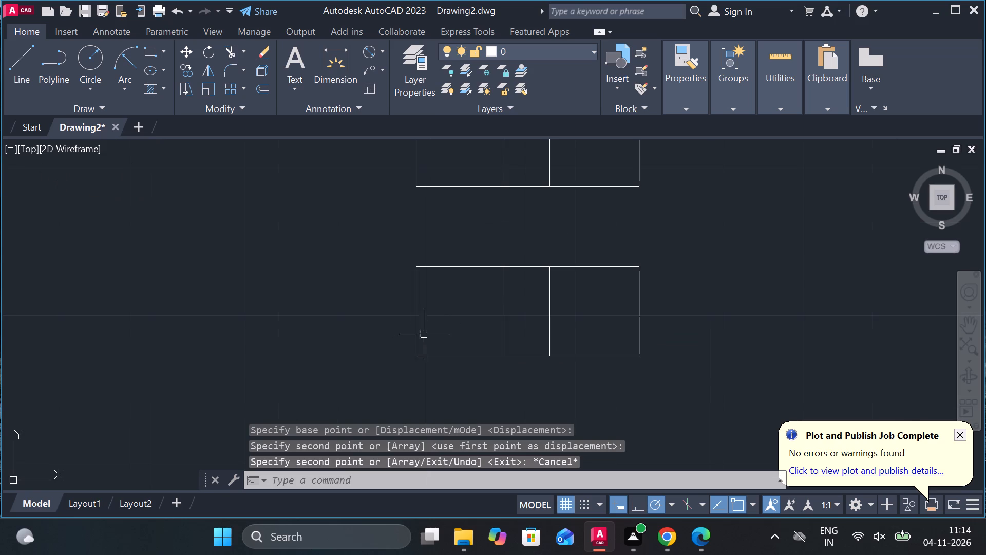
key("l")
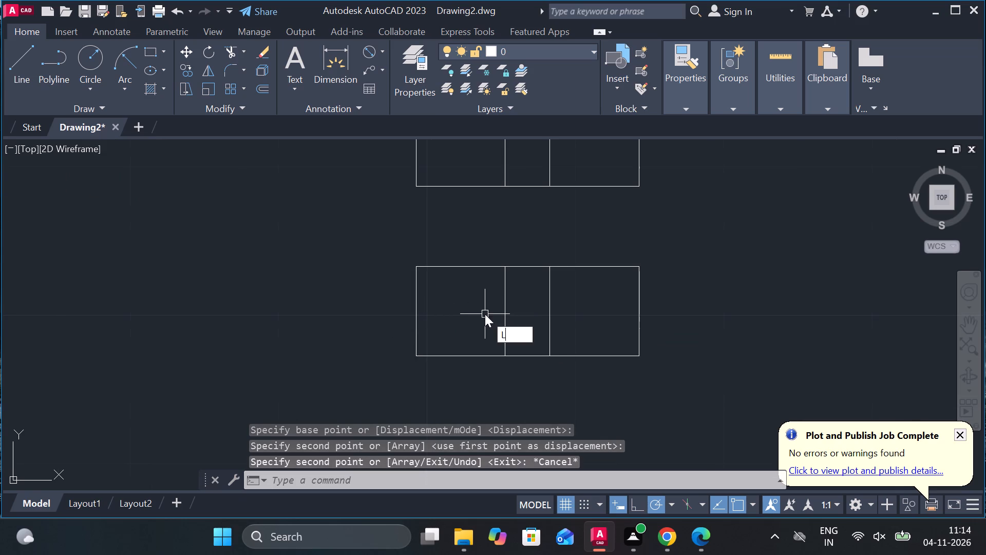
key("Return")
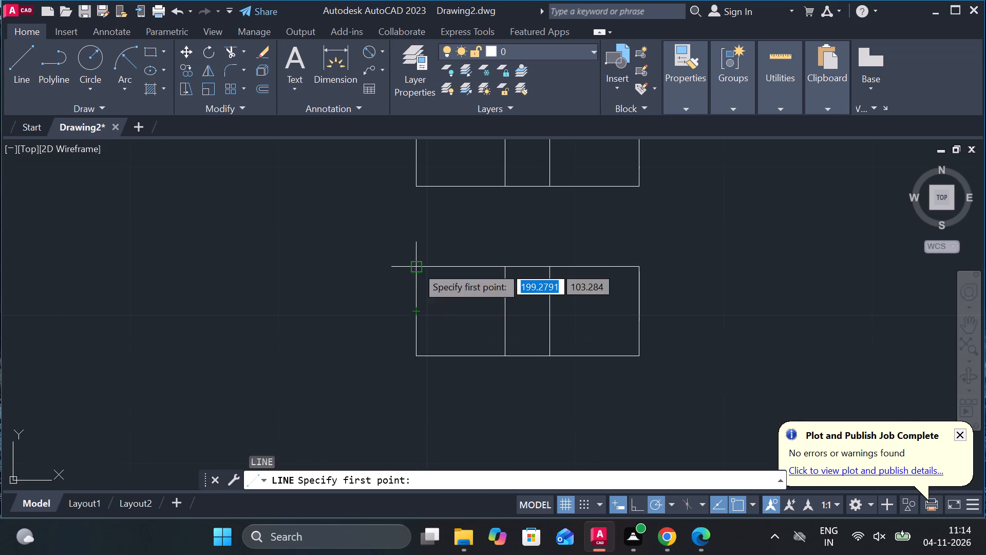
type("1.")
key("5")
key("Return")
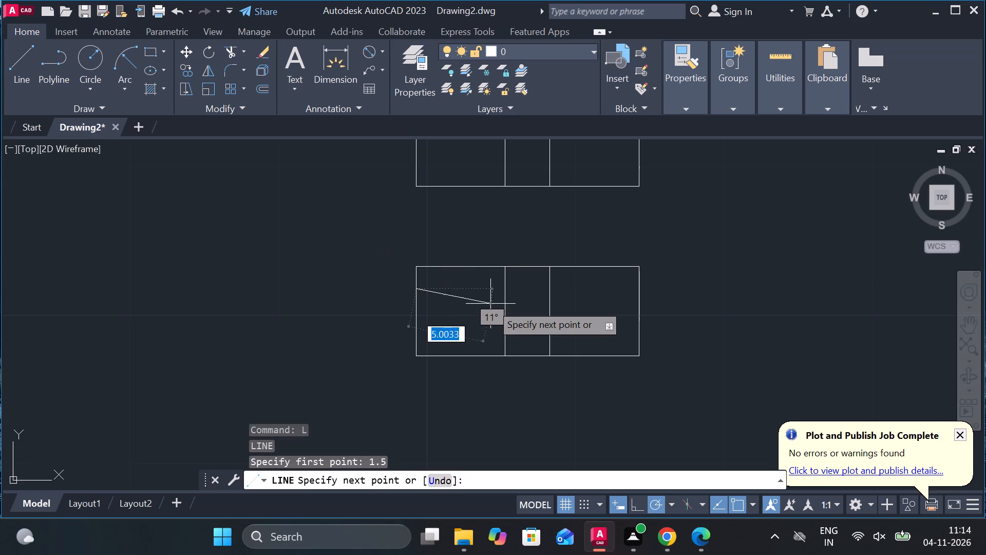
scroll(504, 304, "up", 2)
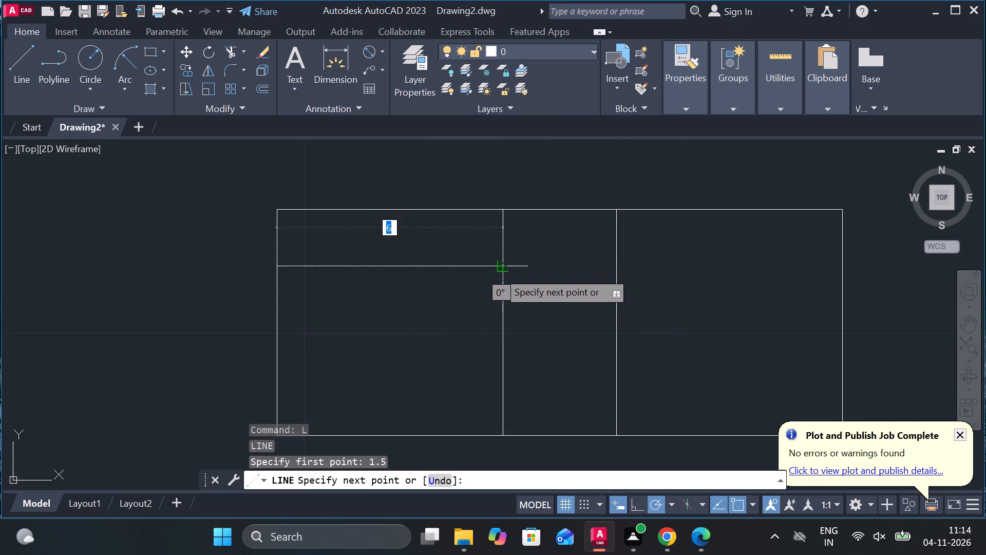
left_click(498, 271)
key("Escape")
Offset the left section's horizontal line downward by 3.
left_click(415, 267)
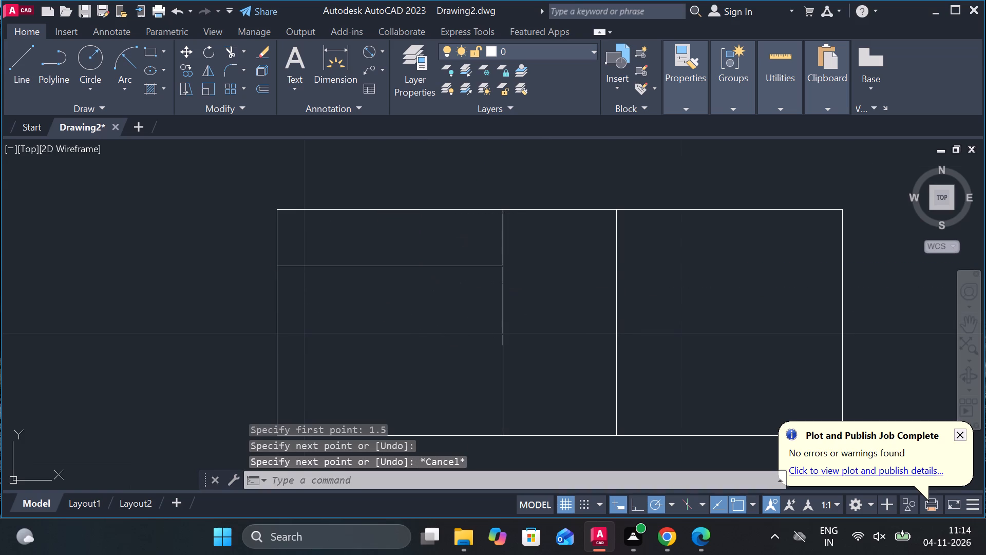
key("o")
key("Return")
key("Return")
key("3")
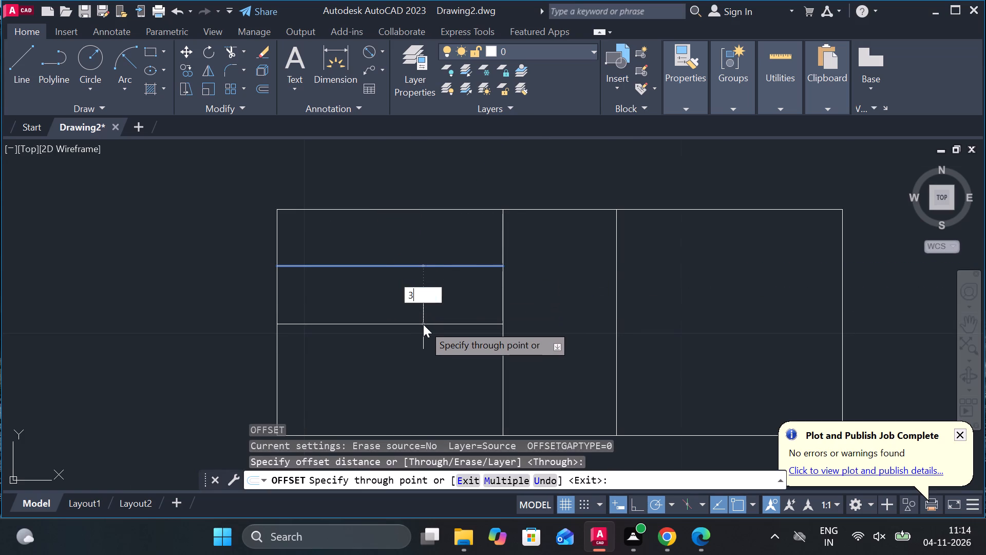
key("Return")
scroll(423, 324, "down", 3)
key("Escape")
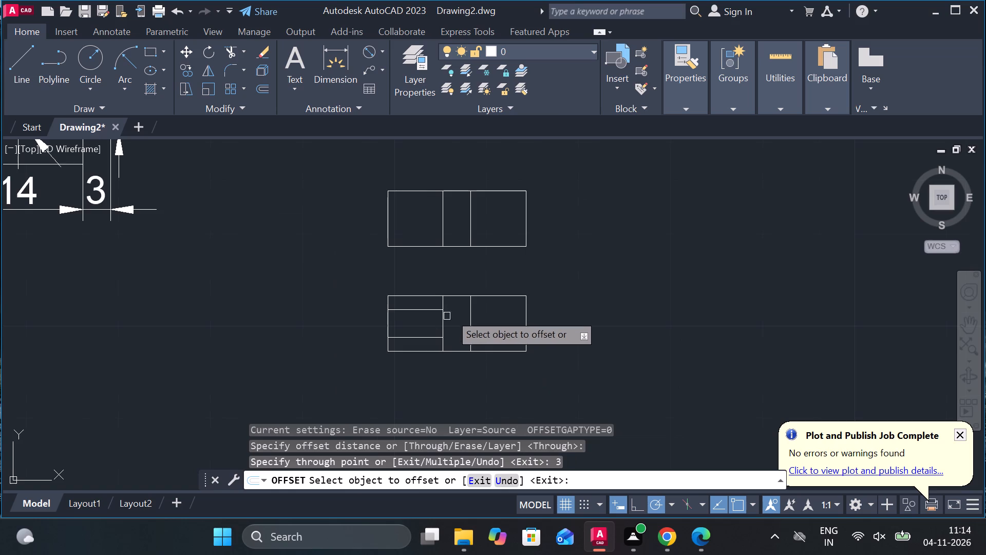
Trim the outline edges above and below the two horizontal lines in the lower rectangle's left section.
type("TR")
key("space")
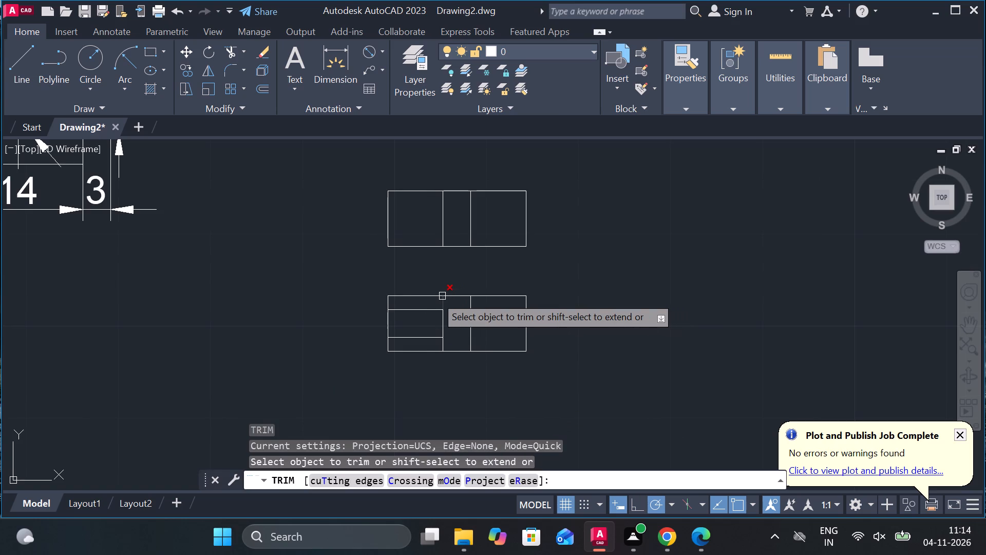
left_click(391, 296)
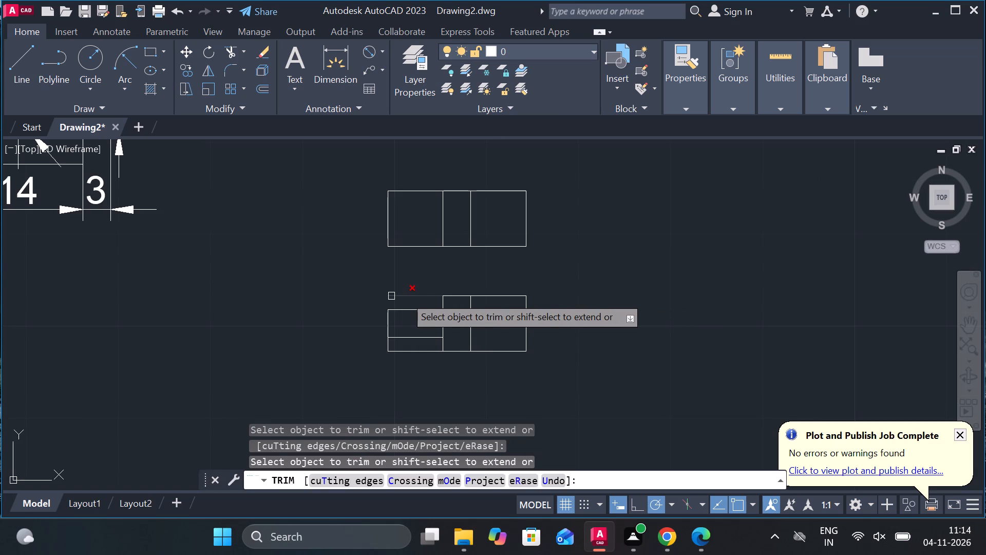
left_click(419, 297)
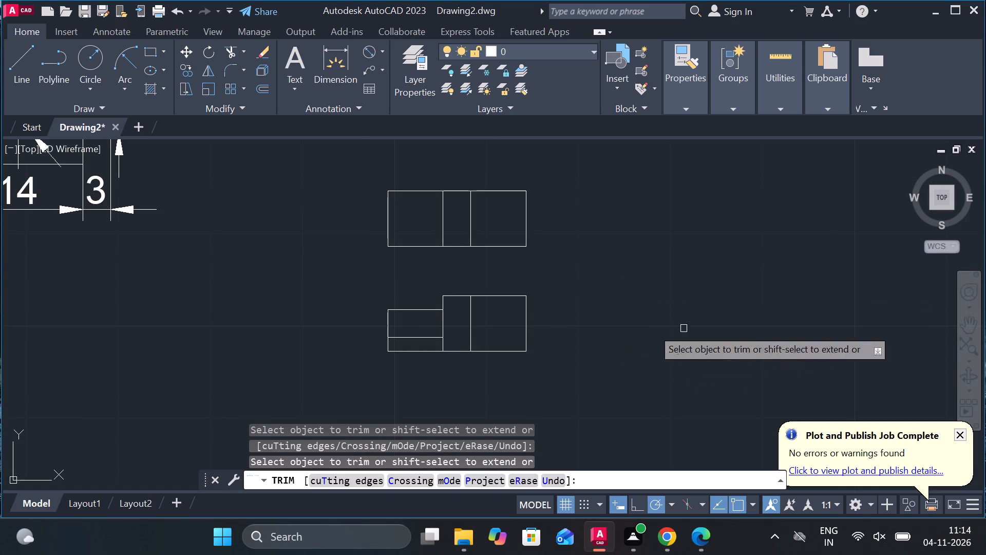
scroll(447, 352, "up", 2)
left_click(359, 349)
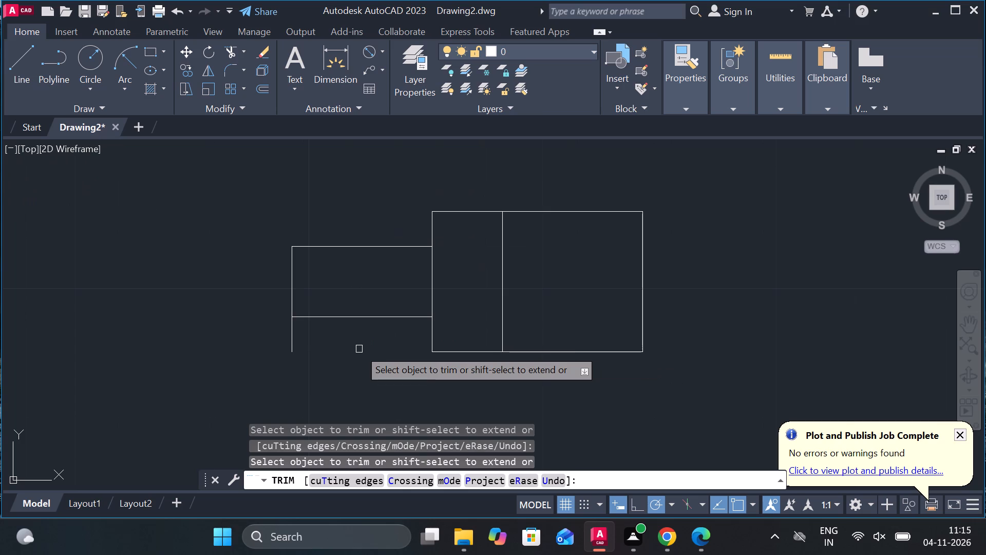
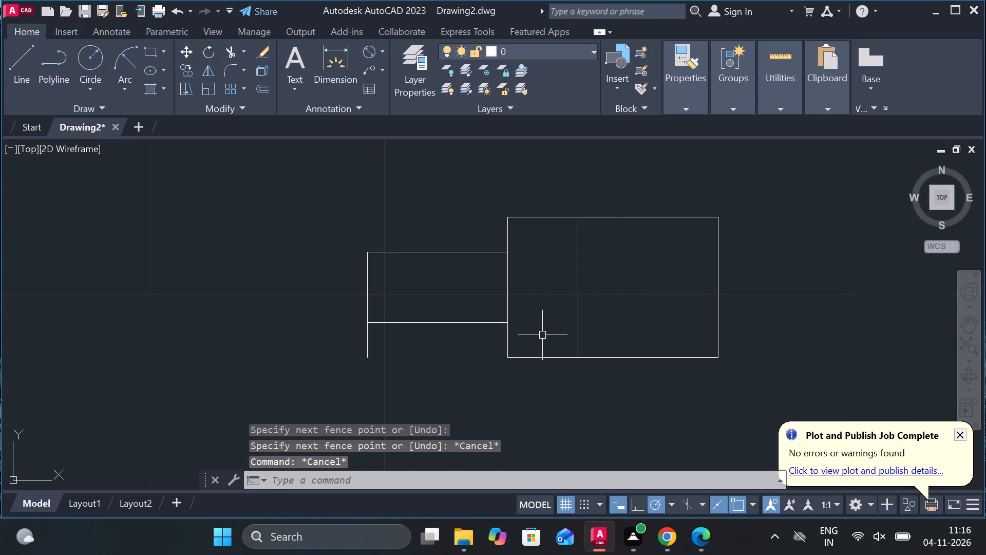
Trim the leftover vertical edge below the left section of the lower view.
type("TR")
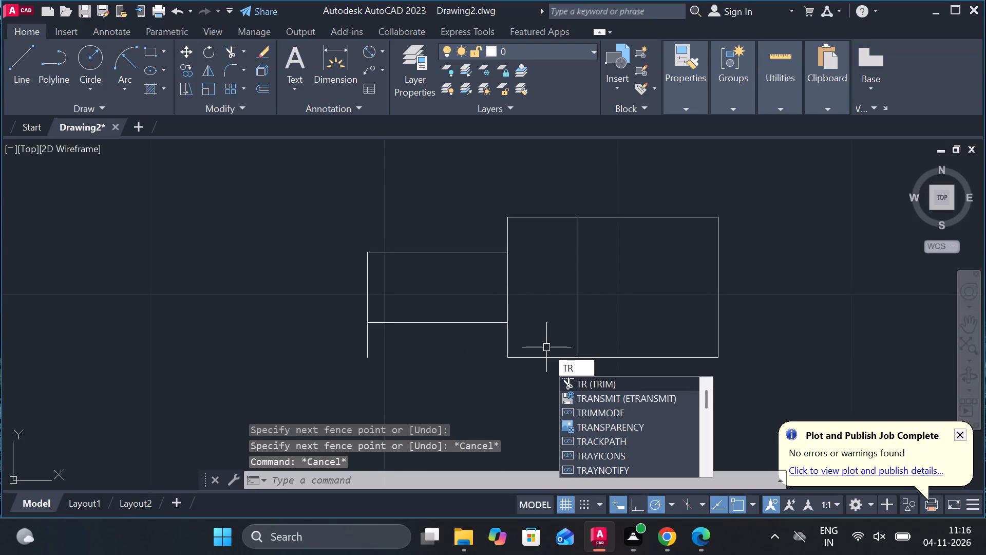
left_click(623, 388)
left_click(368, 346)
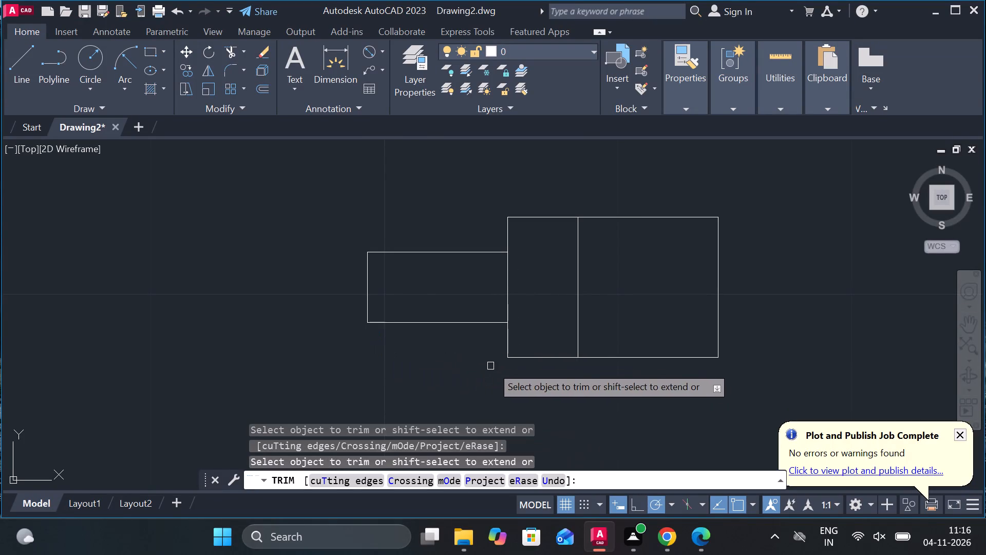
middle_click_drag(520, 371, 460, 368)
key("Escape")
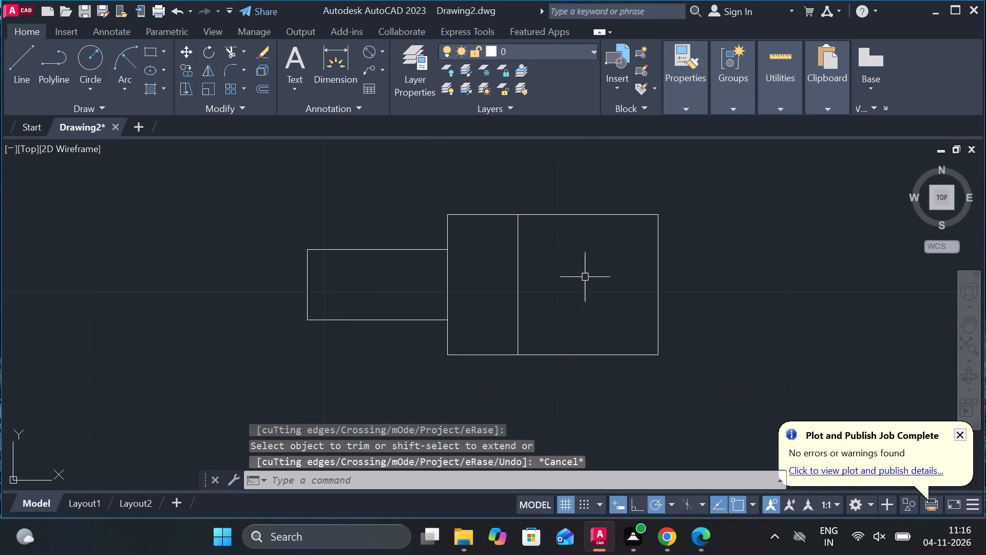
Offset the top and bottom edges of the lower view's taller right-hand body inward by 0.5.
scroll(585, 276, "down", 3)
scroll(584, 256, "up", 2)
middle_click_drag(591, 260, 586, 293)
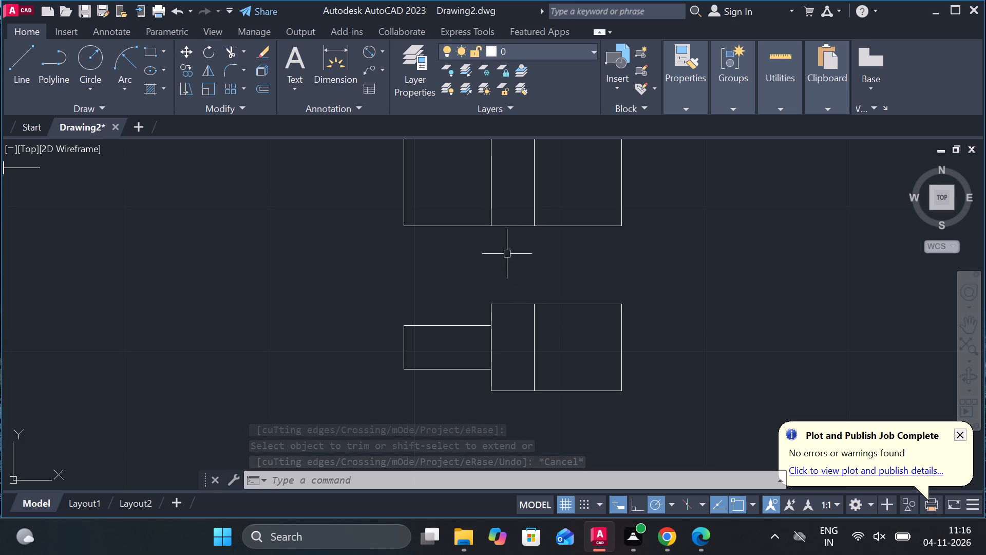
middle_click_drag(560, 351, 550, 353)
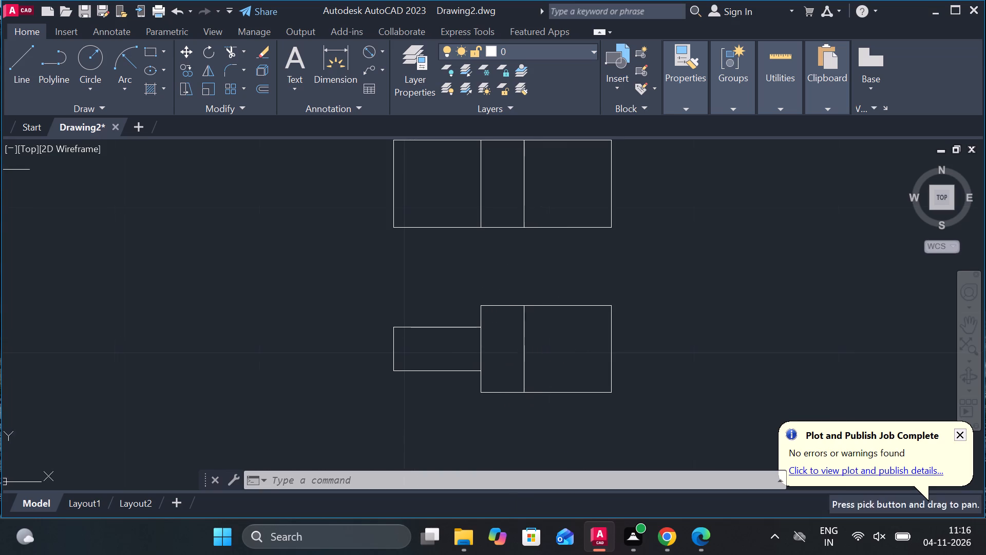
key("Escape")
left_click(568, 305)
key("o")
key("Return")
key("Return")
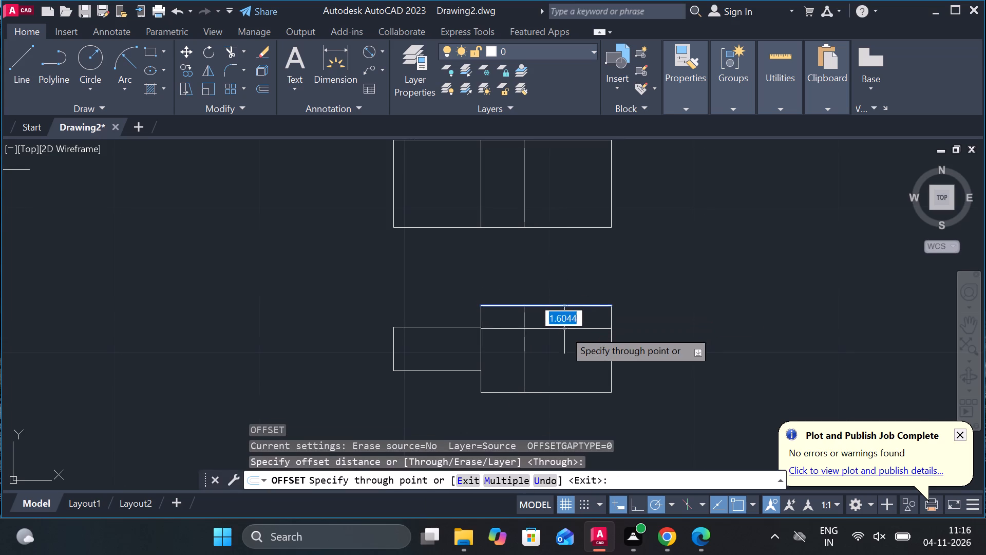
key("slash")
key("BackSpace")
type(".5")
key("space")
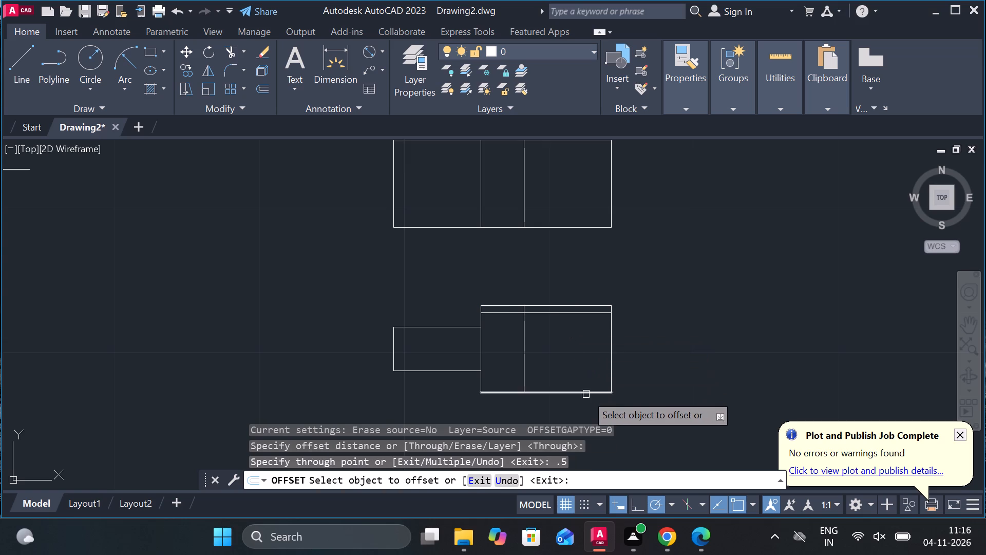
left_click(586, 394)
type(".5")
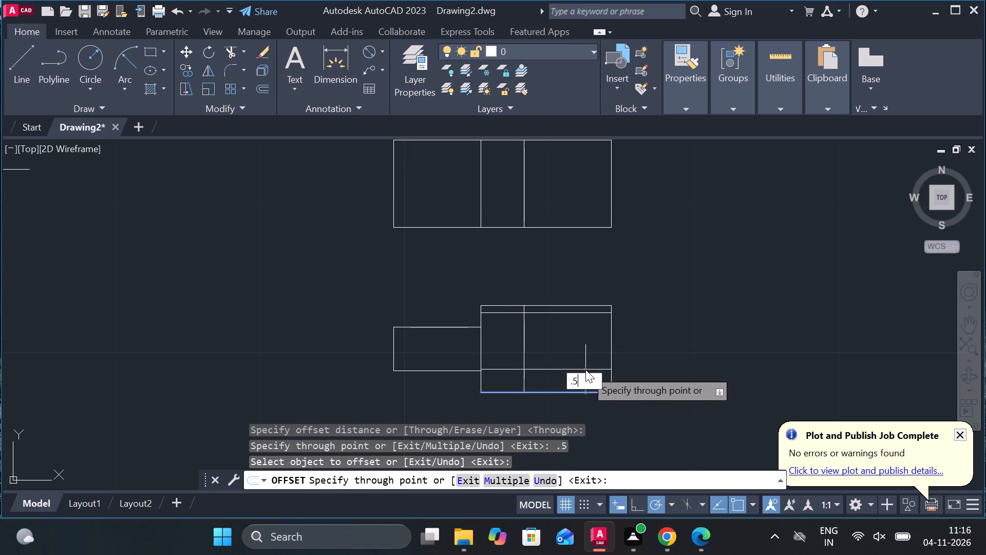
key("space")
key("space")
key("Escape")
Offset the top and bottom edges of the upper view's rectangle inward by 0.5.
middle_click_drag(636, 273, 637, 306)
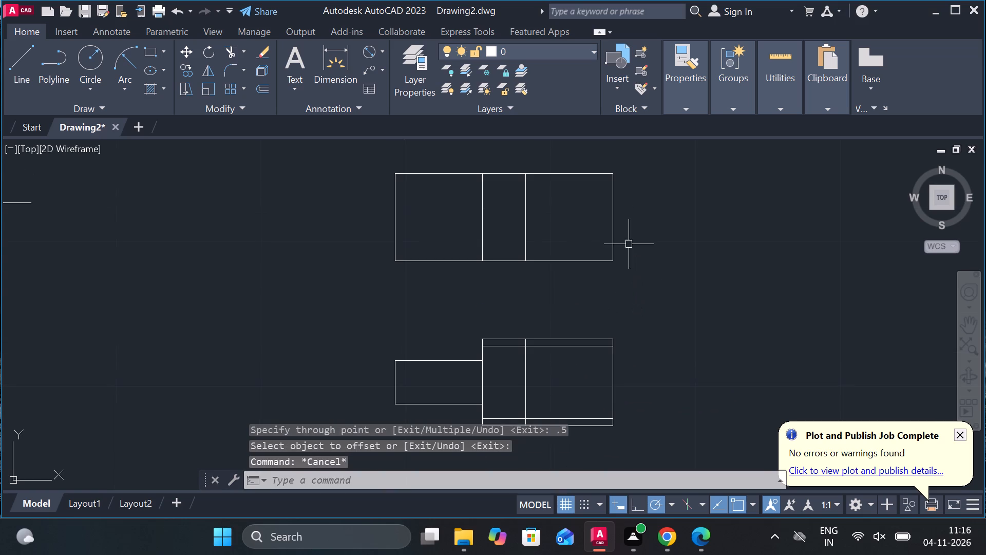
key("space")
key("space")
left_click(577, 175)
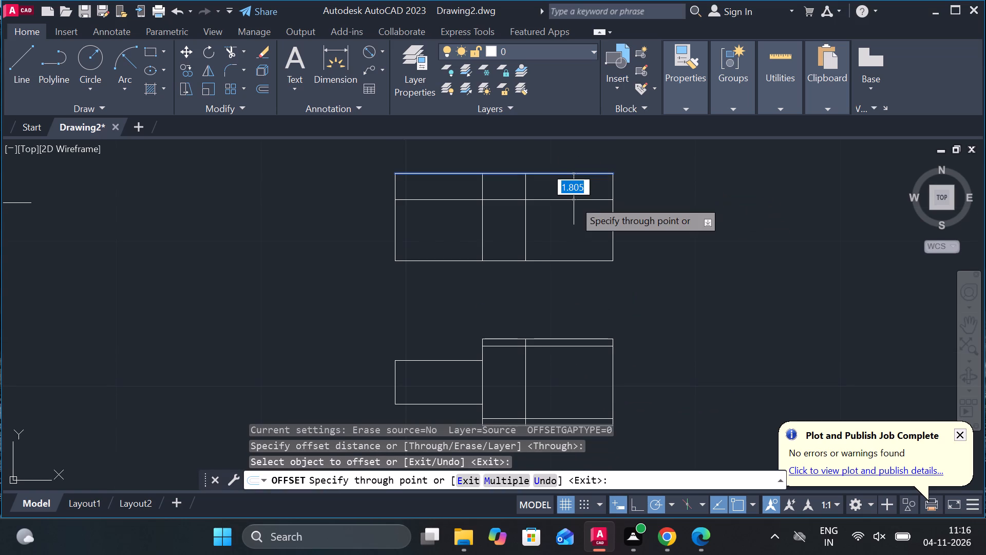
key("slash")
key("BackSpace")
type(".5")
key("Return")
left_click(570, 262)
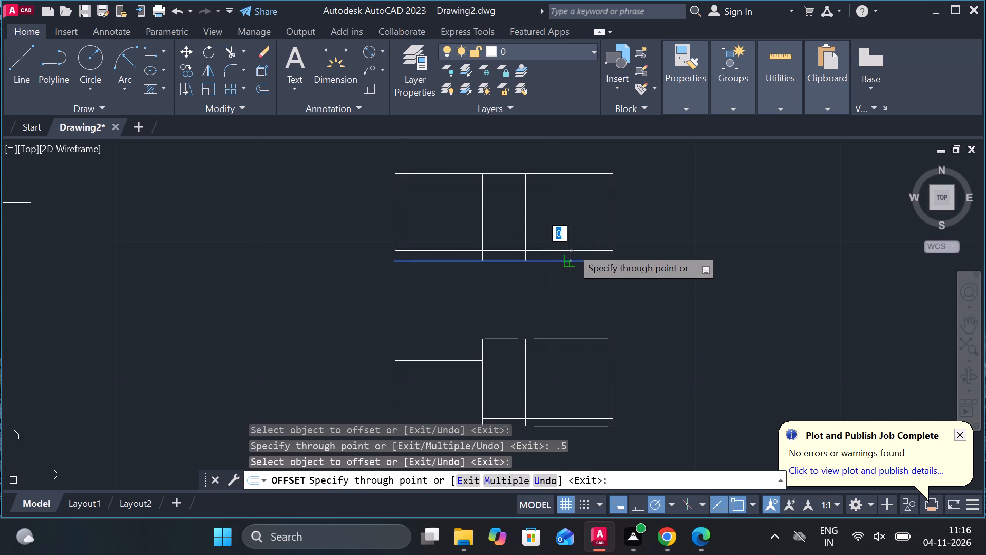
type(".5")
key("Return")
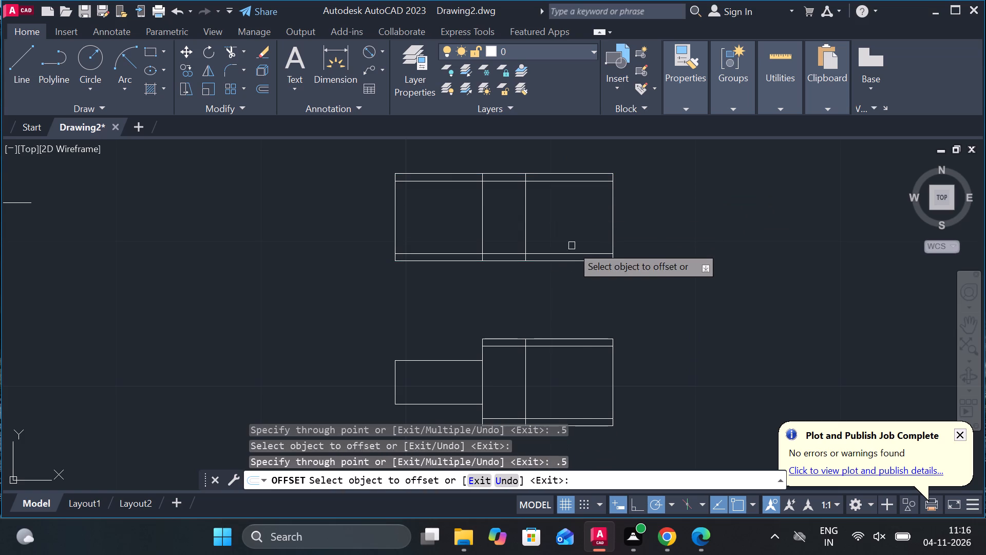
key("Escape")
Trim the 0.5 offset lines in both views so they remain only in the rightmost section.
type("TR")
key("space")
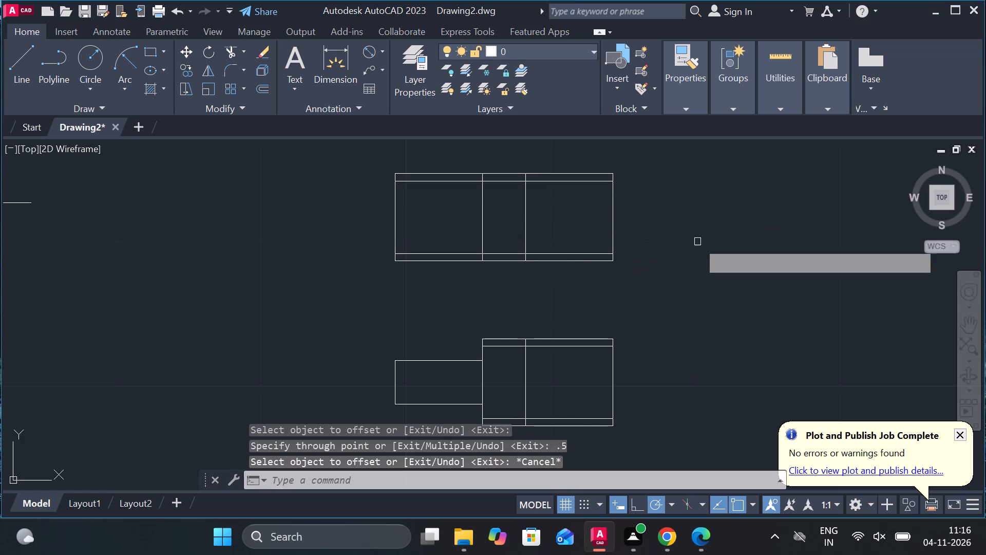
left_click(497, 181)
left_click(470, 182)
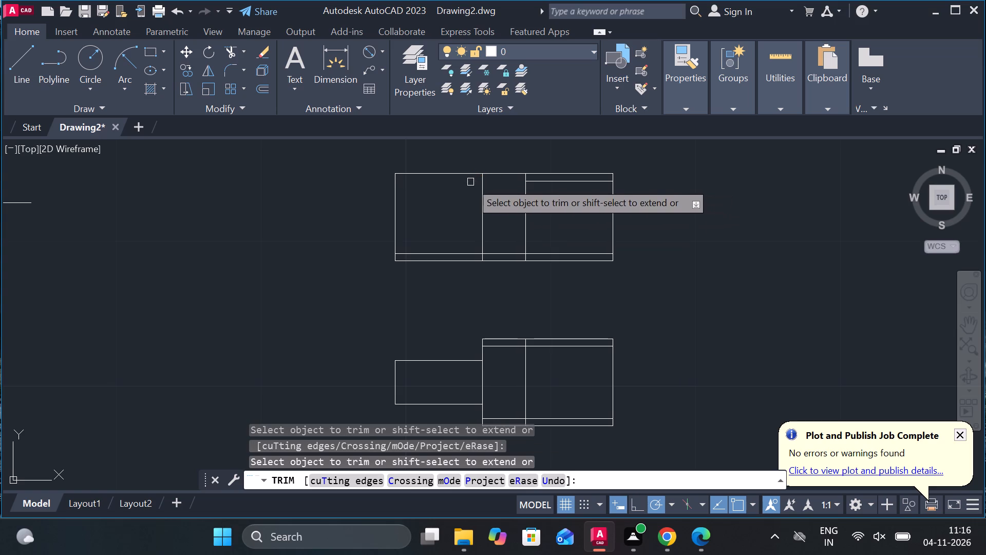
left_click(453, 253)
left_click(509, 253)
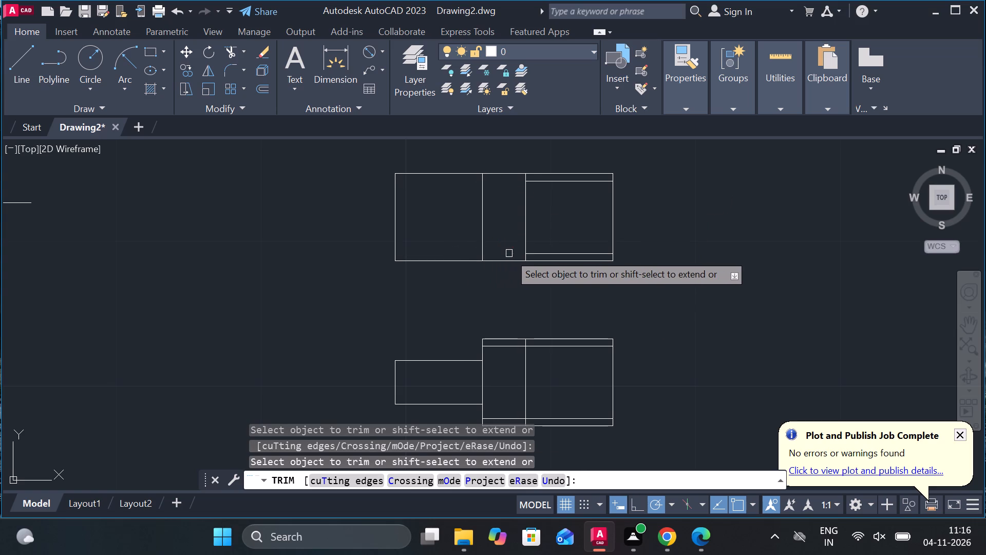
left_click(500, 346)
middle_click_drag(507, 358, 504, 343)
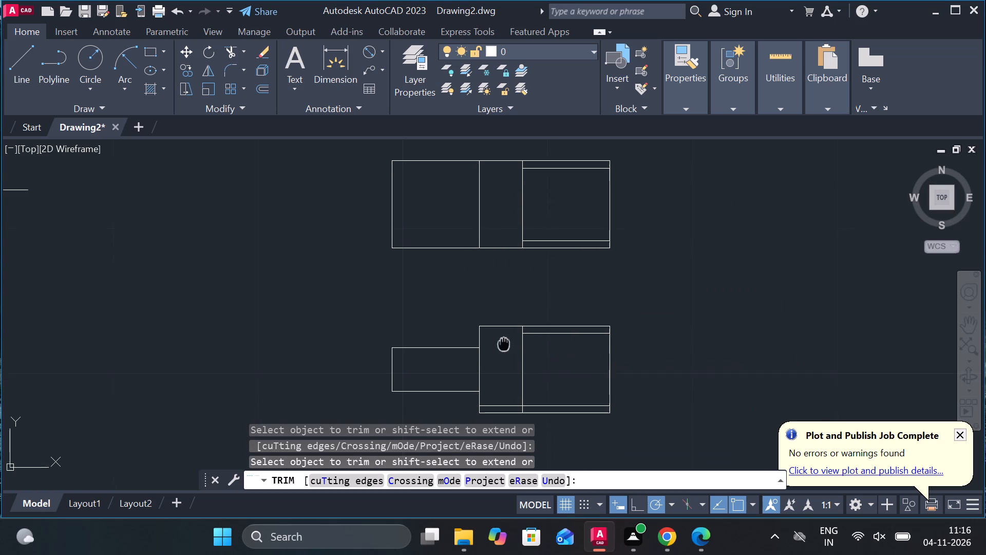
middle_click_drag(504, 343, 504, 342)
left_click(506, 399)
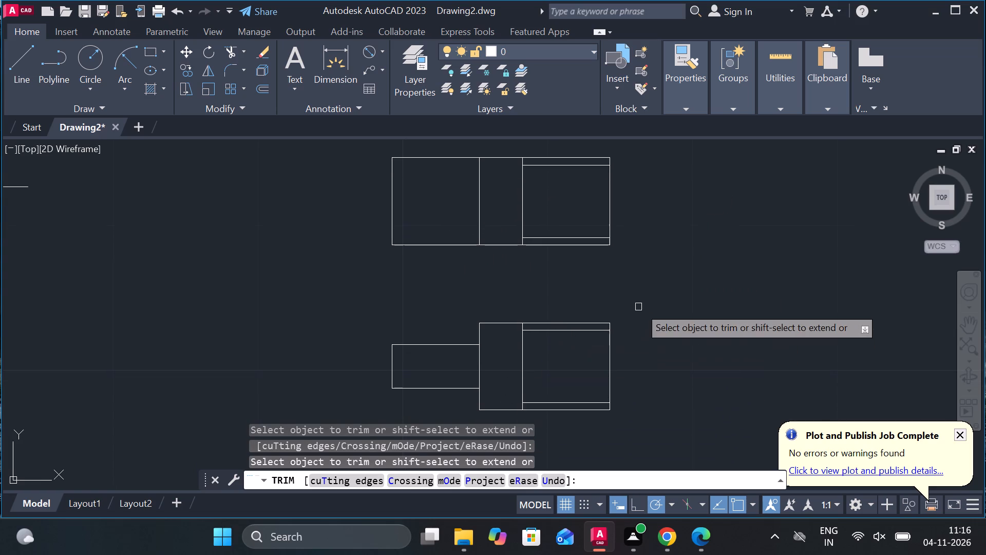
key("Escape")
Add horizontal centerlines between the outer top and bottom edges of the upper view and of the lower view.
key("c")
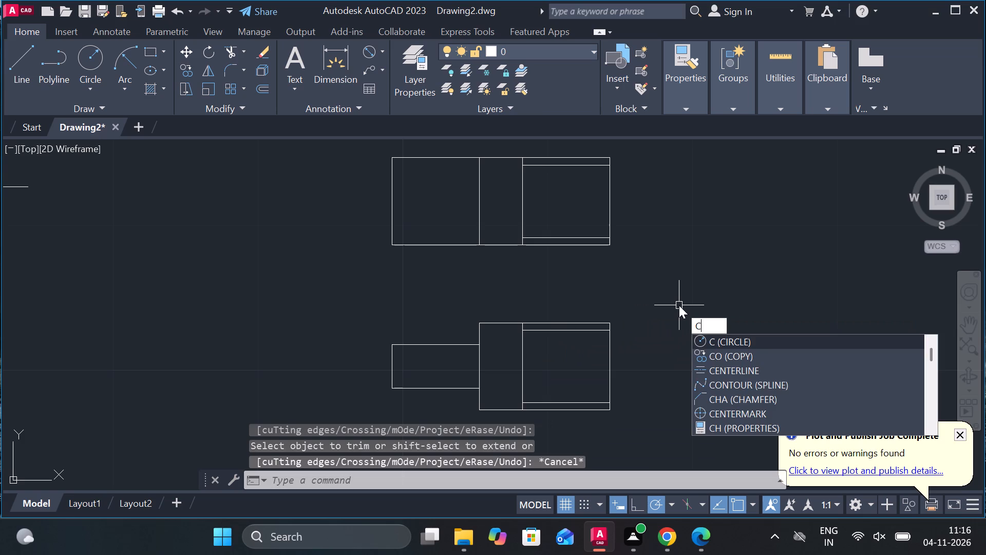
key("e")
left_click(747, 341)
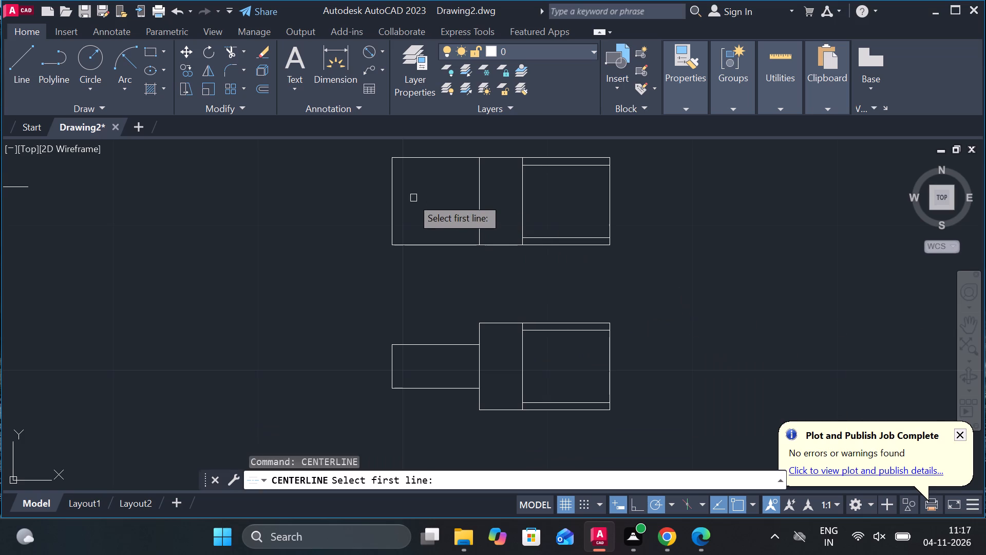
left_click(438, 157)
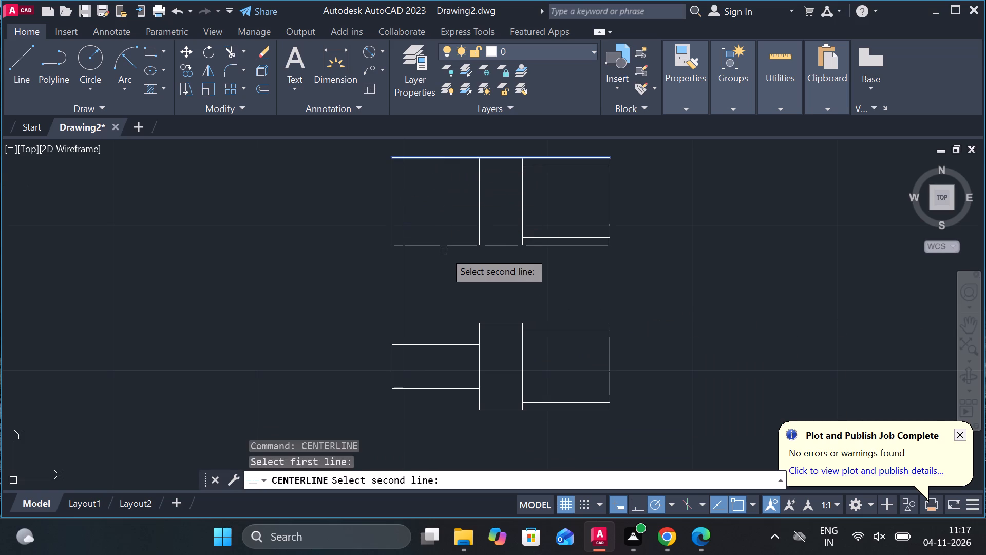
left_click(440, 245)
key("space")
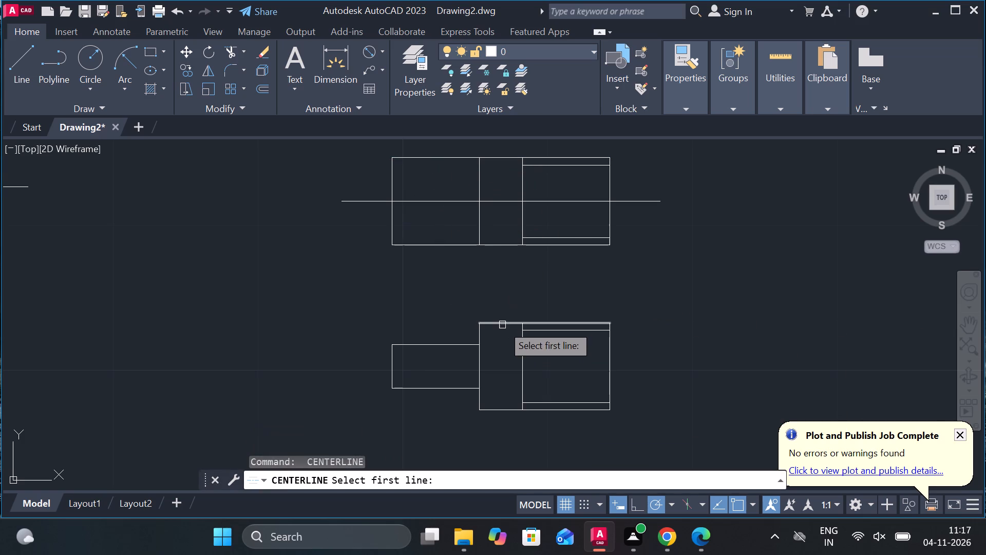
left_click(502, 325)
left_click(499, 408)
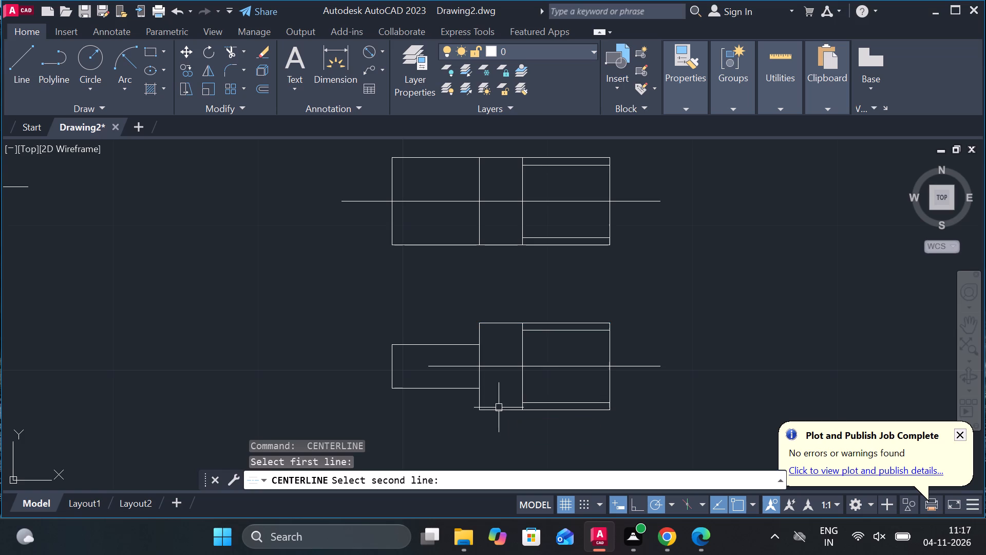
key("Escape")
Stretch the lower view's centerline leftward until it extends past the narrow section's left edge.
left_click(525, 366)
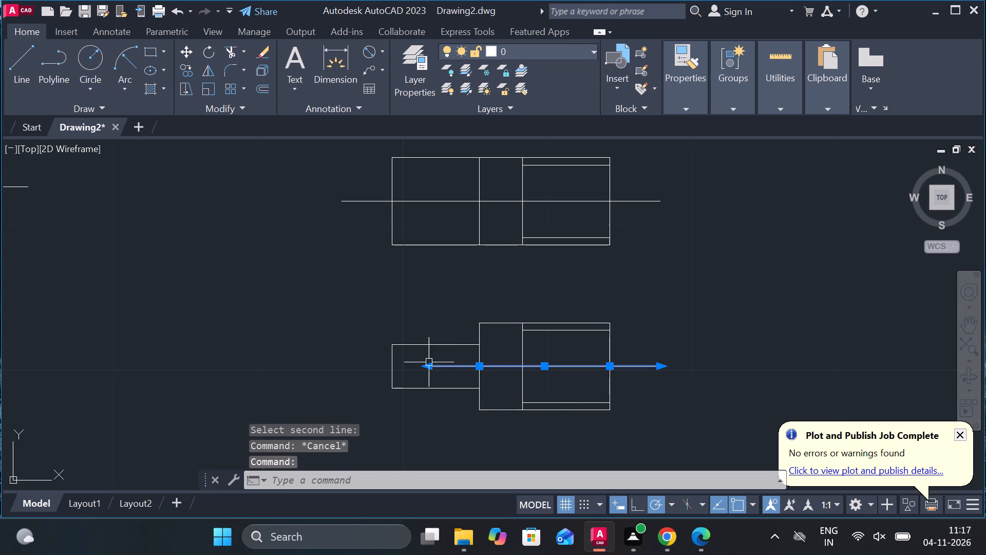
left_click(426, 364)
left_click(361, 364)
key("Escape")
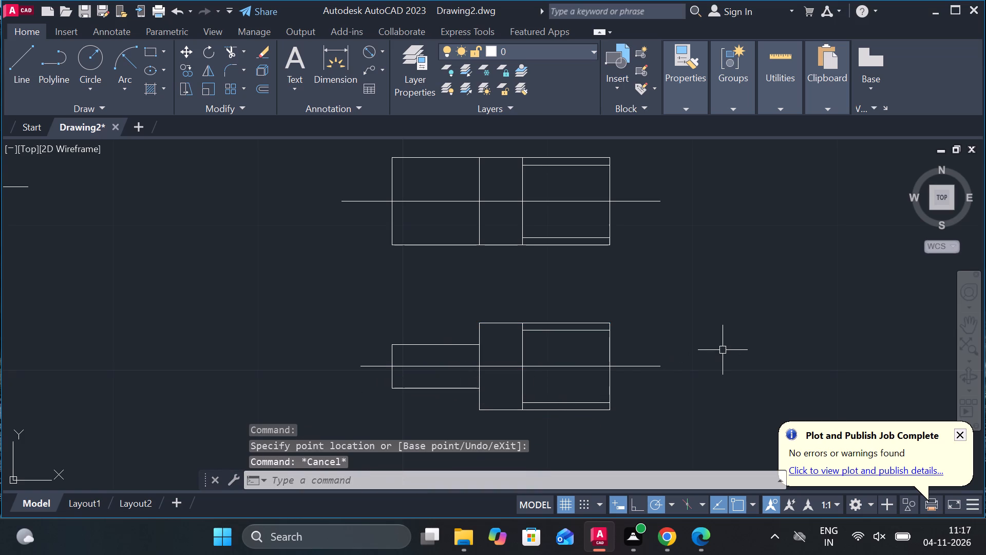
Draw a 3-diameter circle centred where the upper view's centerline crosses its left edge.
middle_click_drag(506, 299, 524, 354)
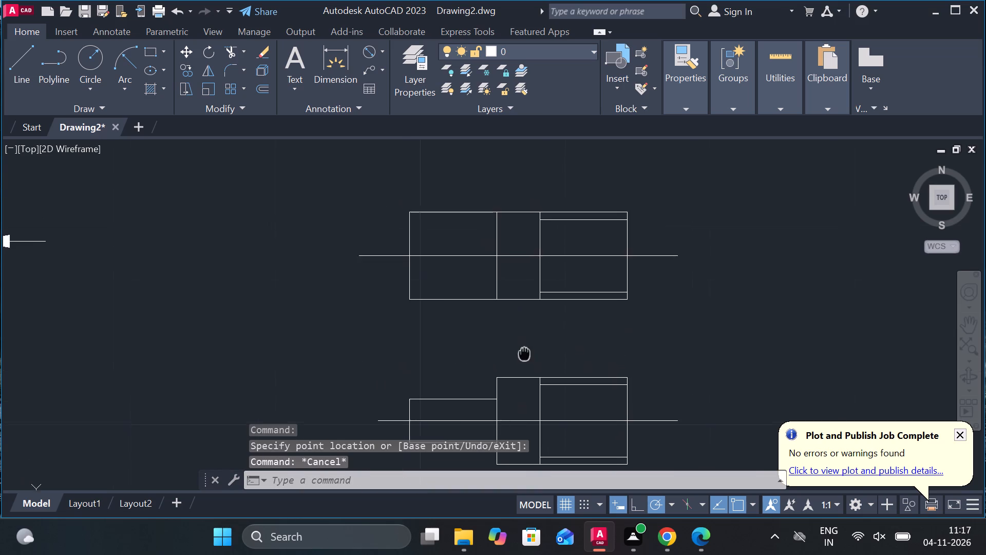
key("Escape")
scroll(447, 235, "up", 1)
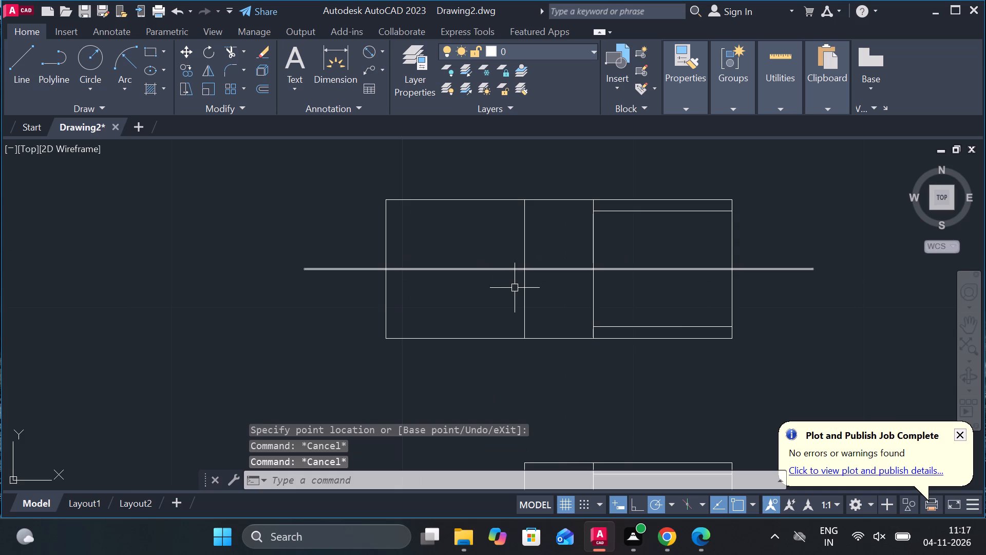
key("c")
key("space")
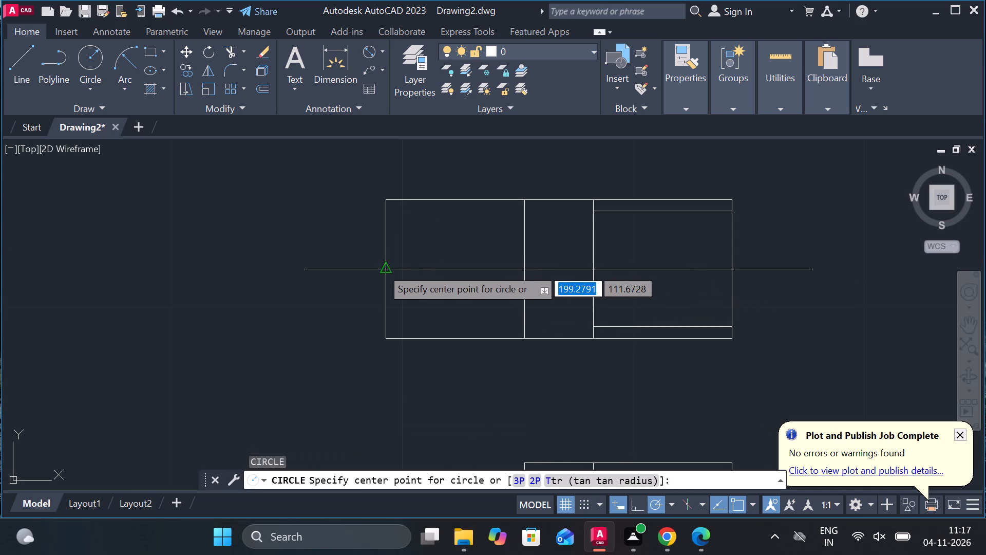
left_click(382, 268)
key("d")
key("space")
type("3")
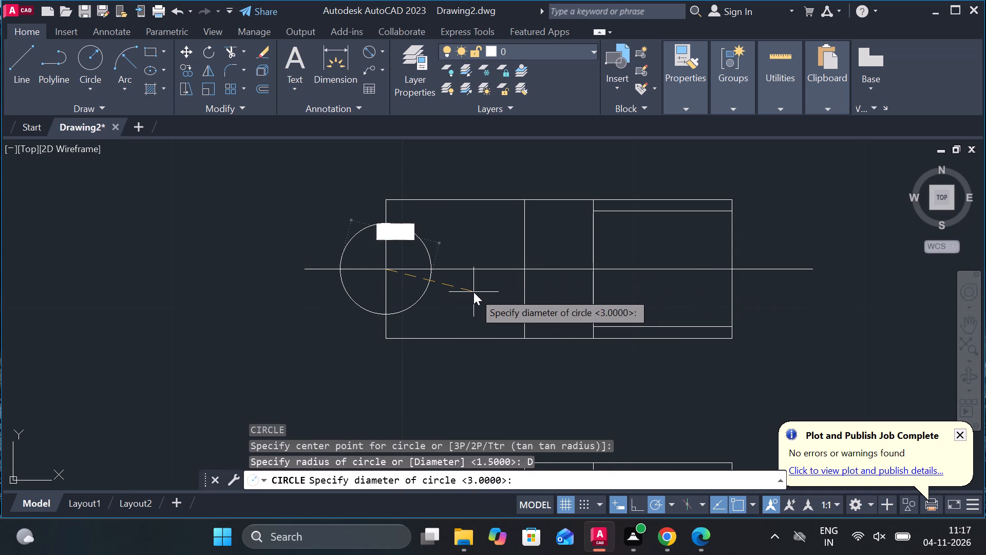
key("space")
key("Escape")
left_click(424, 267)
key("Escape")
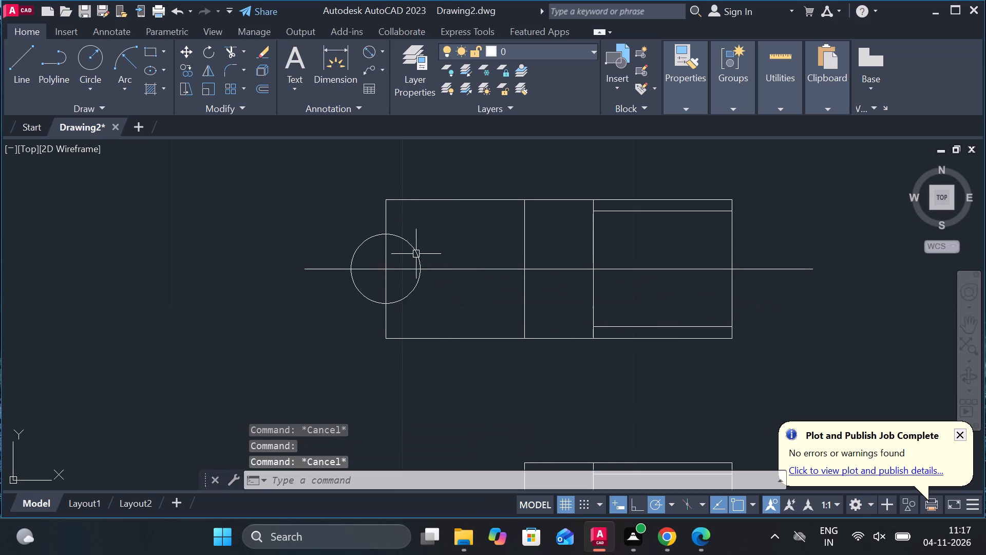
Move the circle 3 units to the right along the centerline, using its centre as the base point.
left_click(416, 254)
key("m")
key("Return")
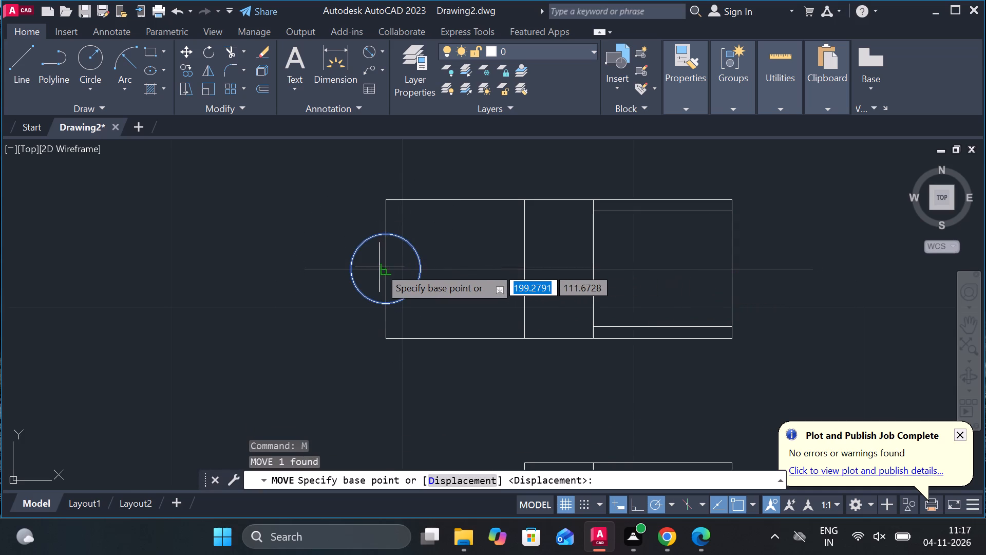
left_click(382, 267)
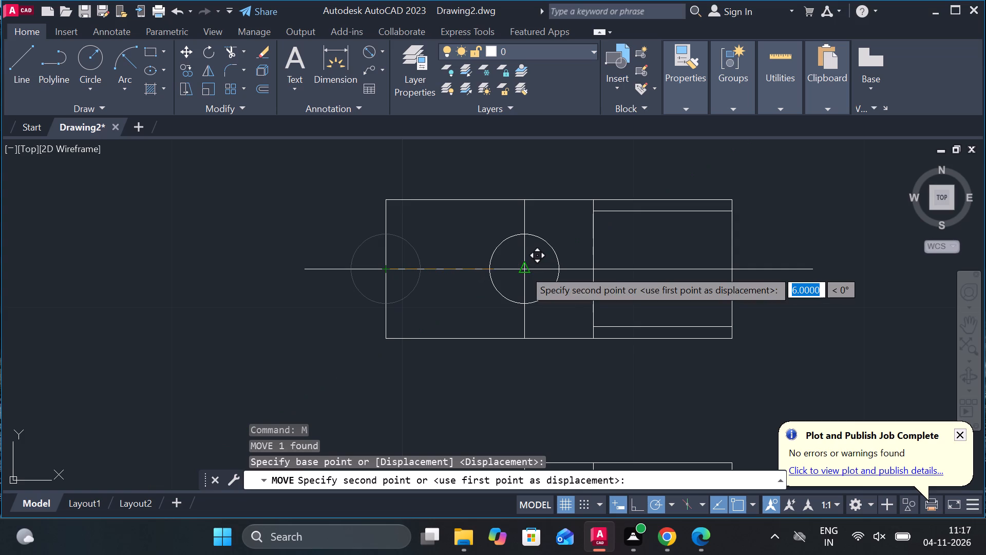
type("3")
key("space")
key("Escape")
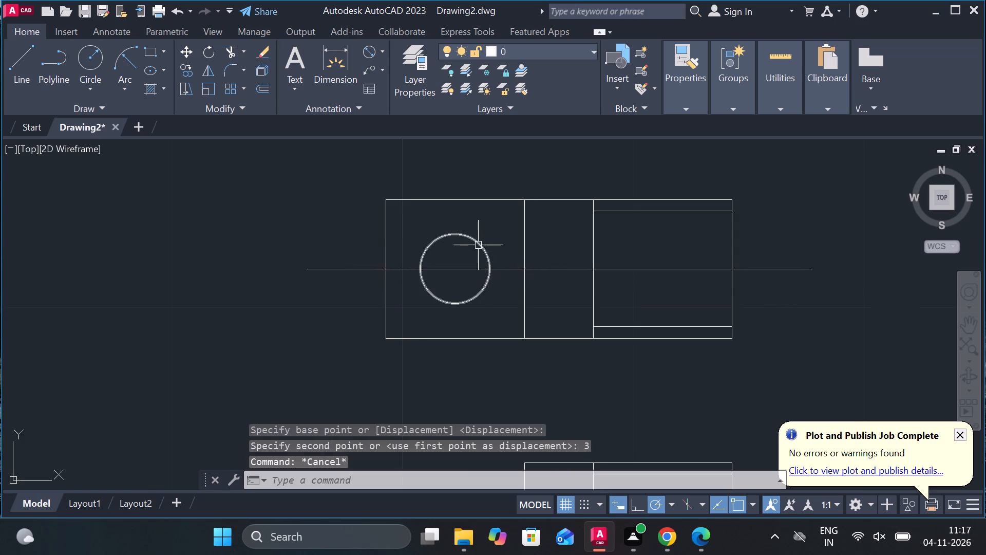
Add a center mark to the circle in the upper view's left section.
scroll(478, 245, "down", 3)
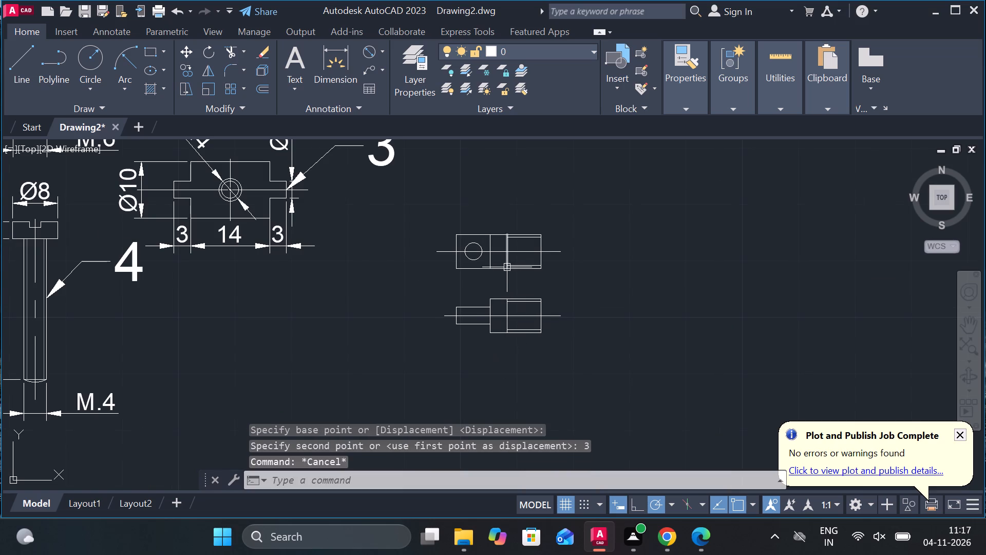
scroll(506, 266, "up", 2)
type("CM")
key("Return")
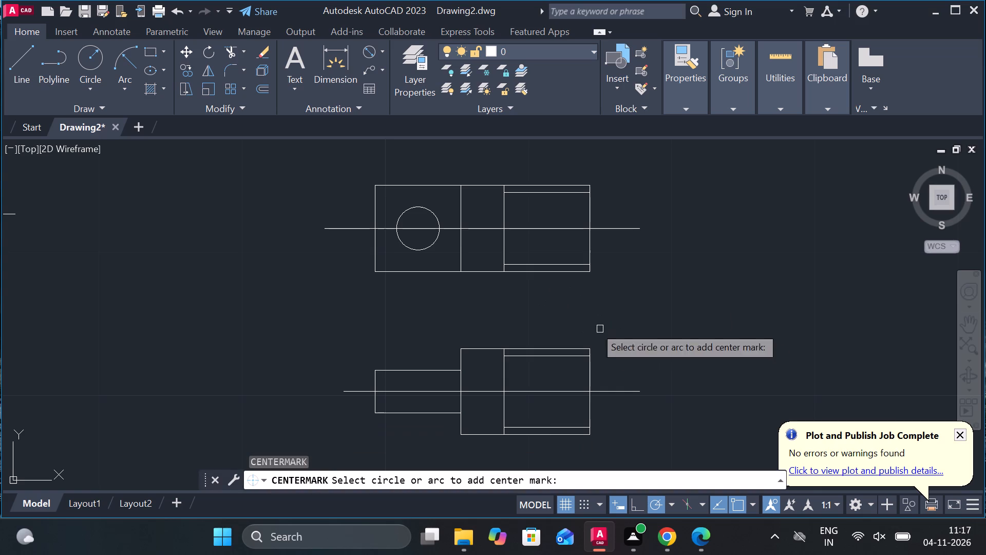
left_click(428, 239)
left_click(431, 248)
key("Escape")
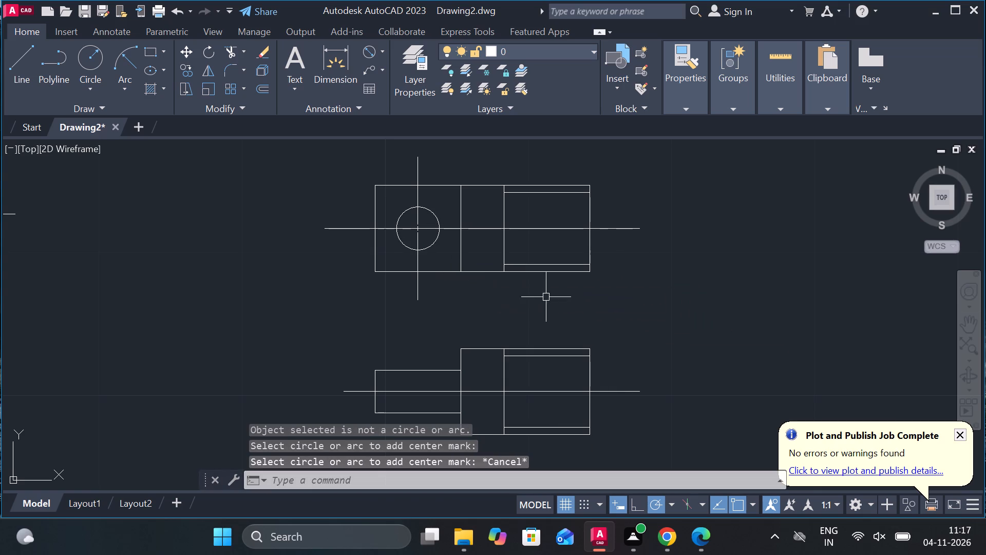
Trim the shoulder line inside the narrow section of the lower view, above and below the centerline.
scroll(577, 305, "down", 1)
scroll(534, 336, "up", 1)
middle_click_drag(534, 336, 533, 246)
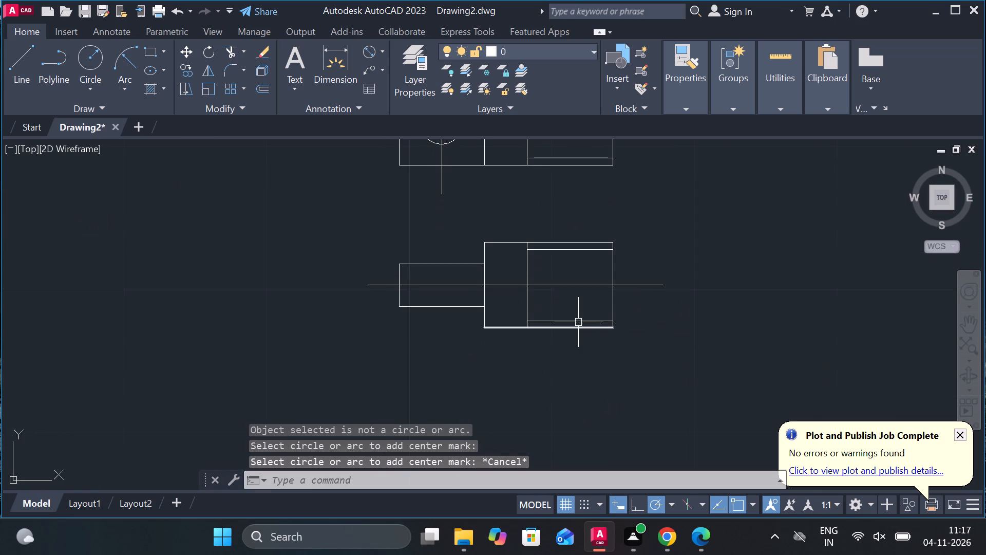
scroll(513, 270, "up", 2)
key("Escape")
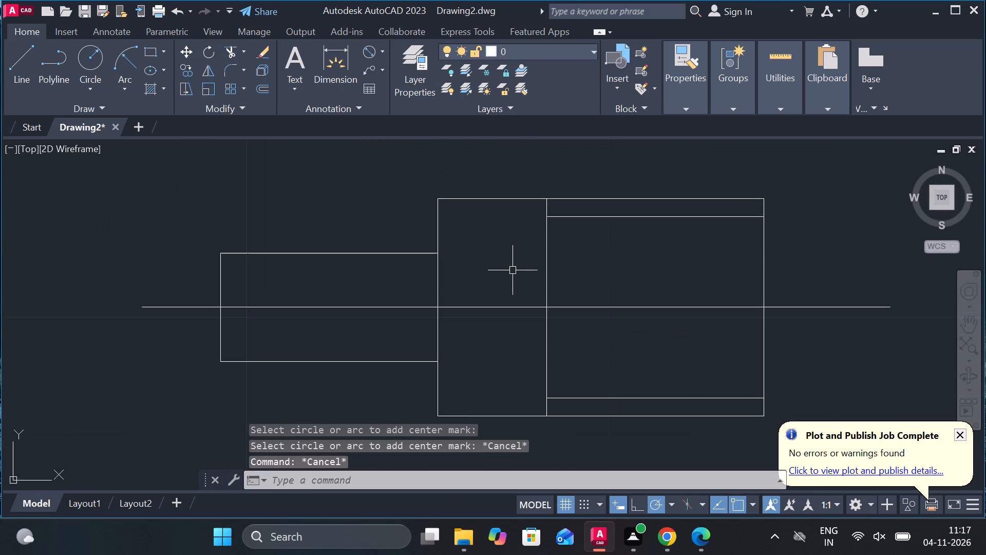
type("TR")
key("space")
left_click(435, 271)
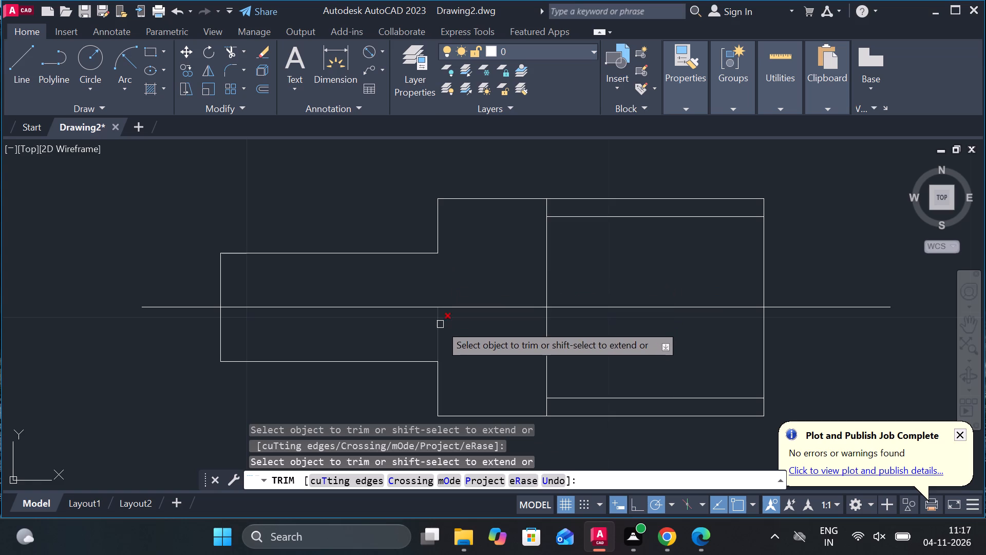
left_click(440, 324)
scroll(495, 327, "down", 2)
key("Escape")
scroll(634, 252, "down", 2)
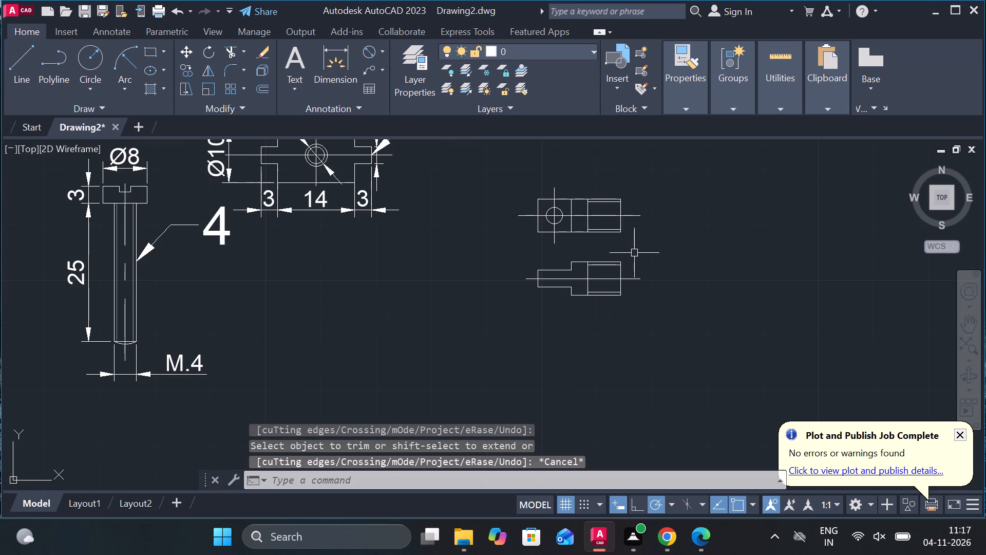
Copy the stepped part's lower view to the free area beside the undimensioned part drawings.
left_click(506, 177)
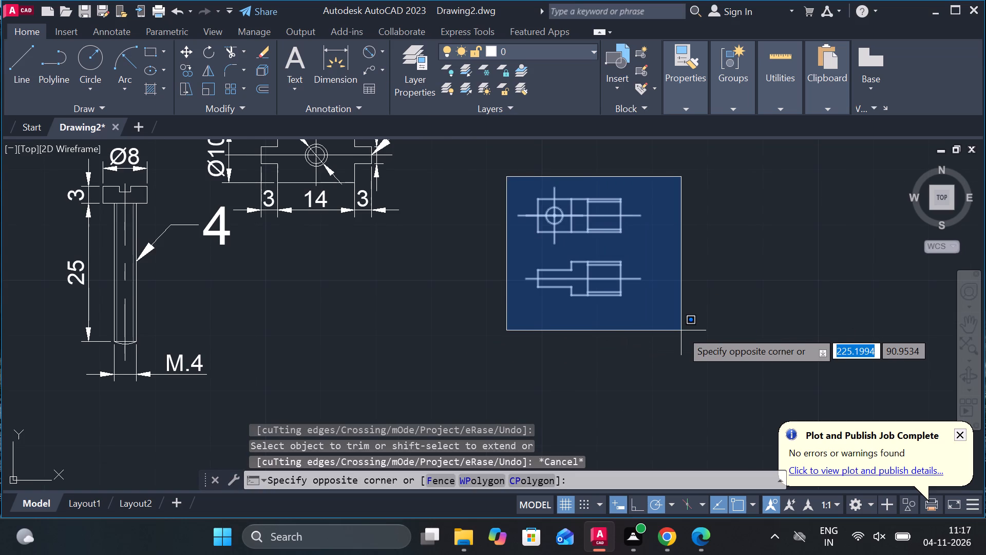
key("Escape")
left_click(504, 247)
left_click(678, 340)
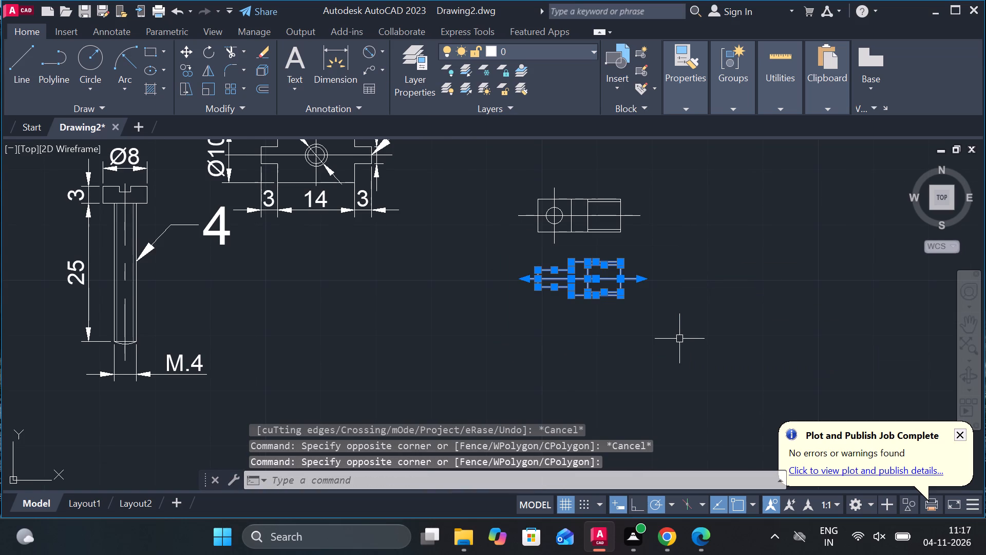
type("CO")
key("Return")
left_click(679, 339)
scroll(679, 339, "down", 2)
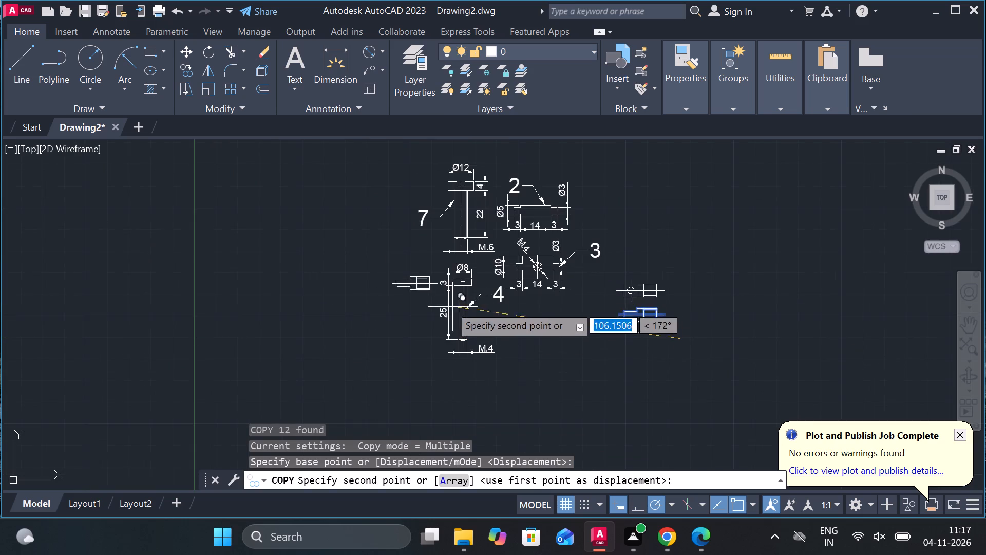
middle_click_drag(446, 293, 747, 350)
scroll(545, 267, "down", 2)
scroll(476, 207, "up", 1)
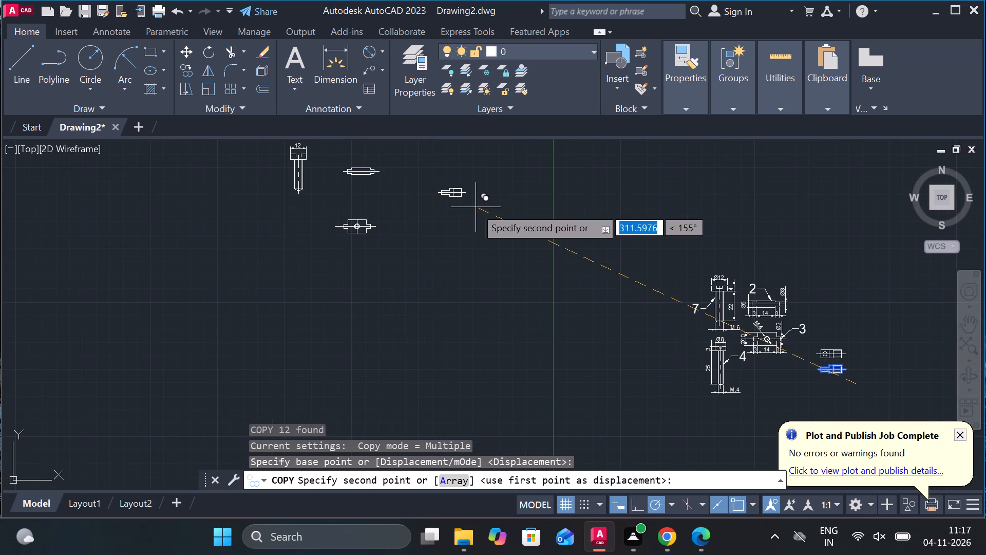
left_click(462, 206)
middle_click_drag(804, 278, 687, 234)
scroll(782, 290, "up", 2)
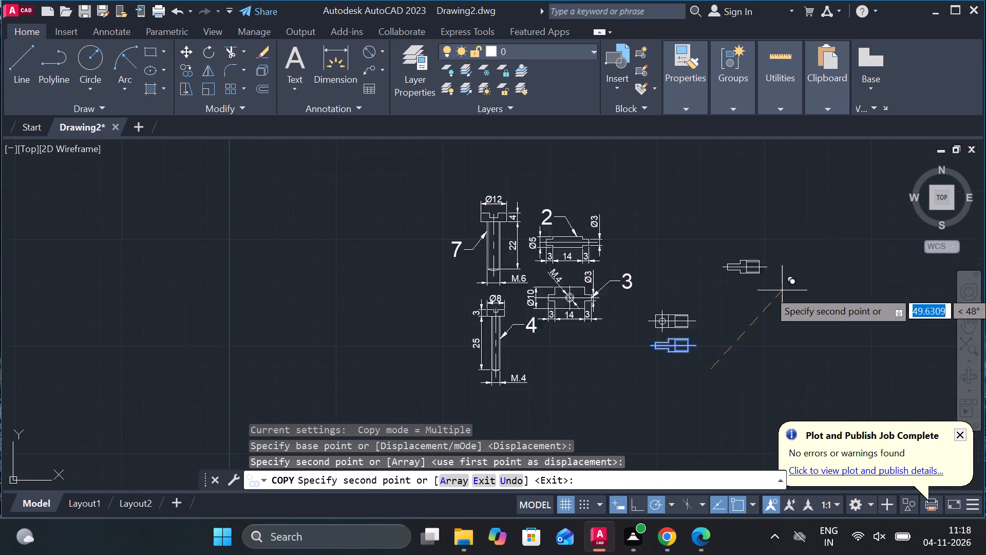
scroll(782, 290, "up", 1)
middle_click_drag(710, 350, 712, 260)
key("Escape")
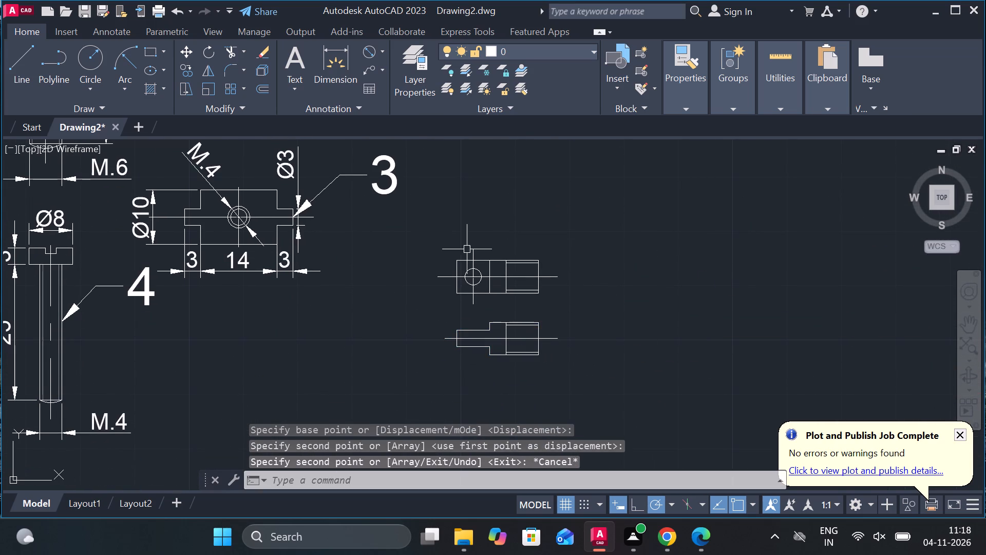
Add a linear dimension to the narrow section's height in the lower view, placed beyond its left edge.
left_click(380, 51)
left_click(395, 71)
scroll(460, 312, "up", 3)
middle_click_drag(460, 313, 457, 202)
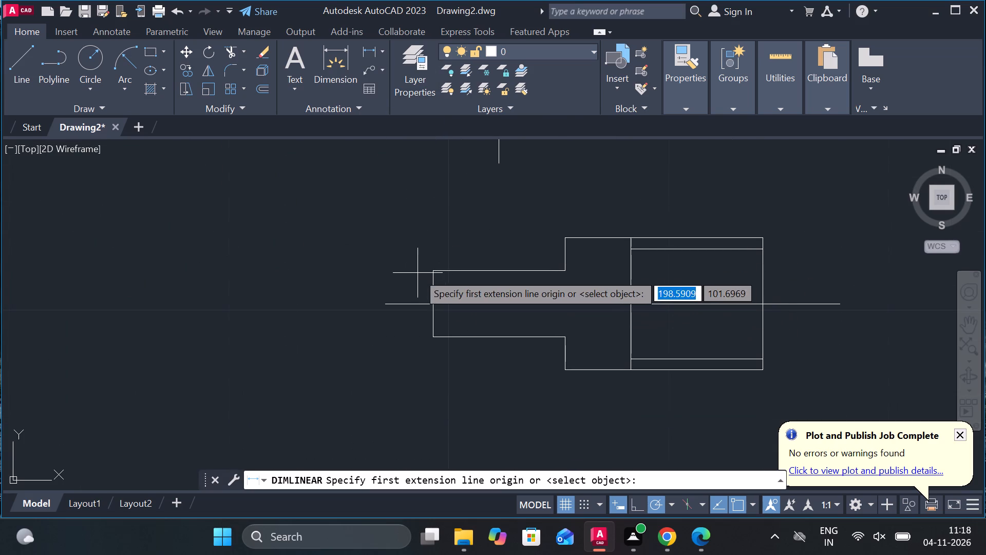
left_click(431, 270)
left_click(431, 339)
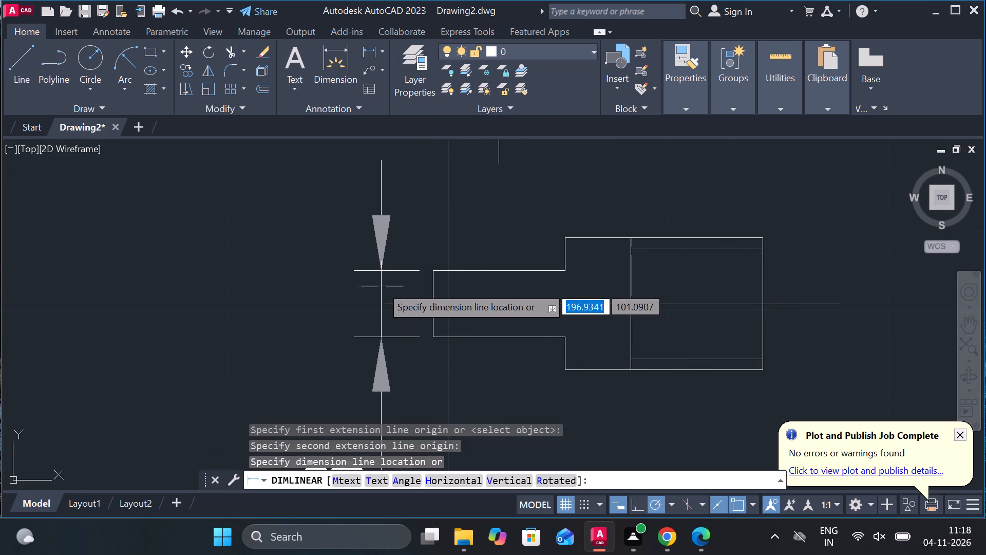
scroll(380, 285, "down", 1)
middle_click_drag(380, 285, 384, 233)
left_click(380, 250)
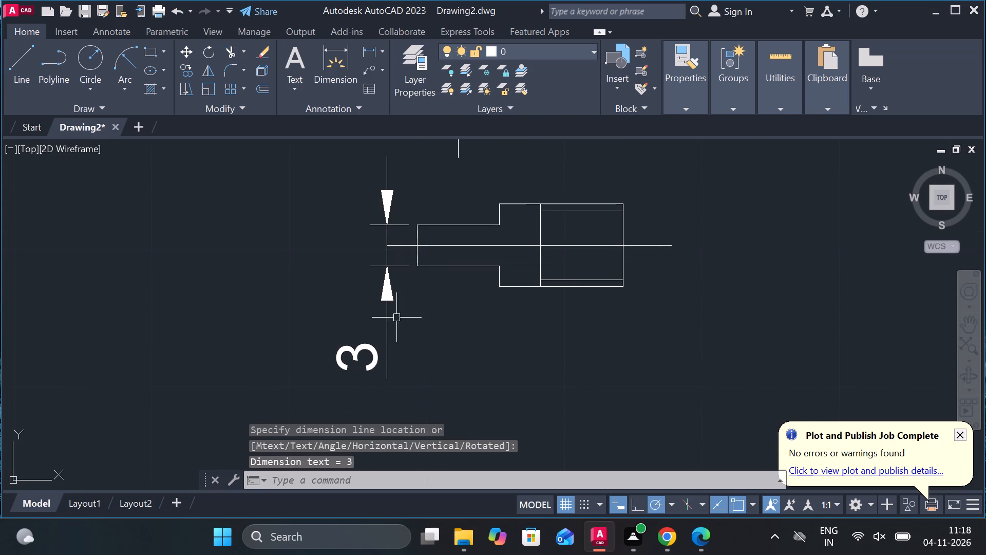
Move only the text of the narrow section's height dimension to centre it between the extension lines, left of the dimension line.
key("Escape")
left_click(370, 352)
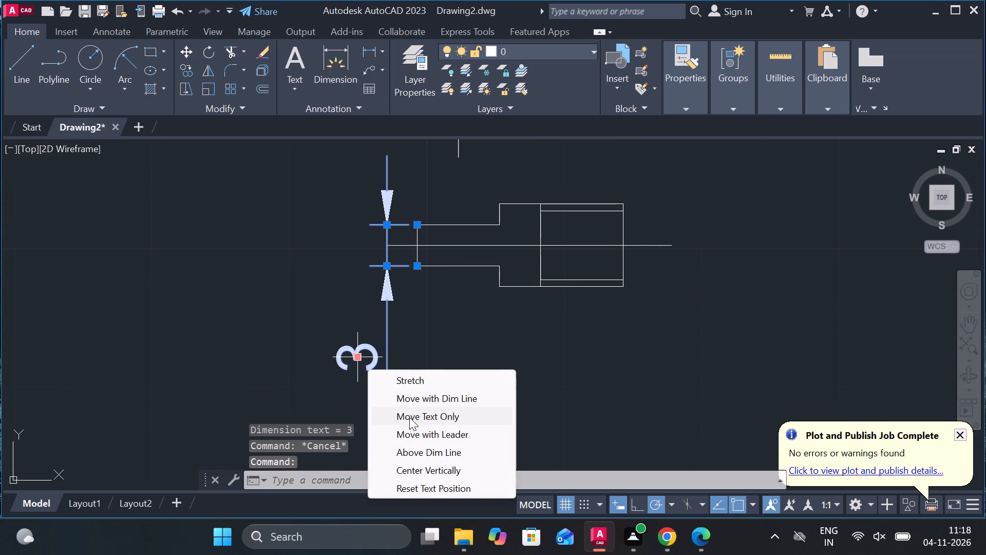
left_click(437, 415)
scroll(337, 204, "up", 2)
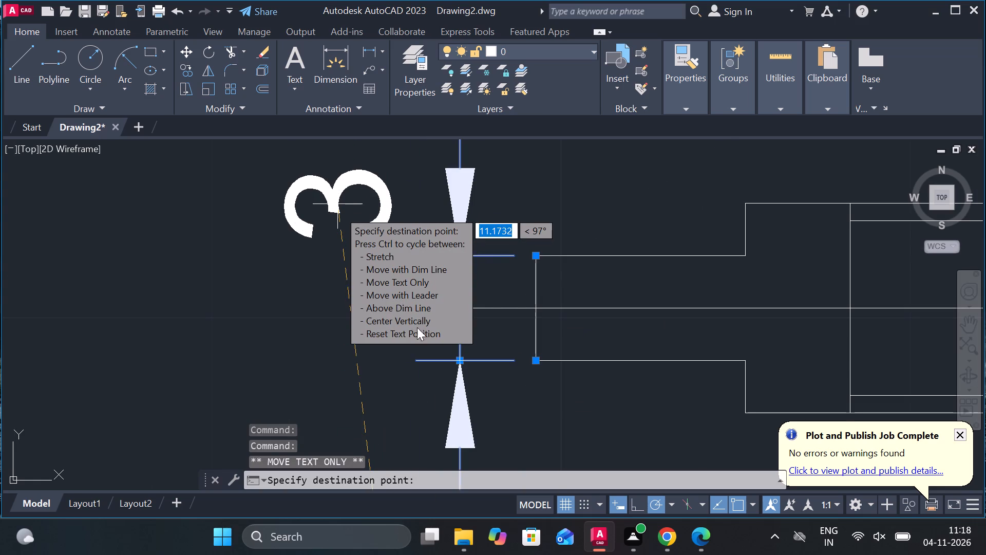
left_click(392, 308)
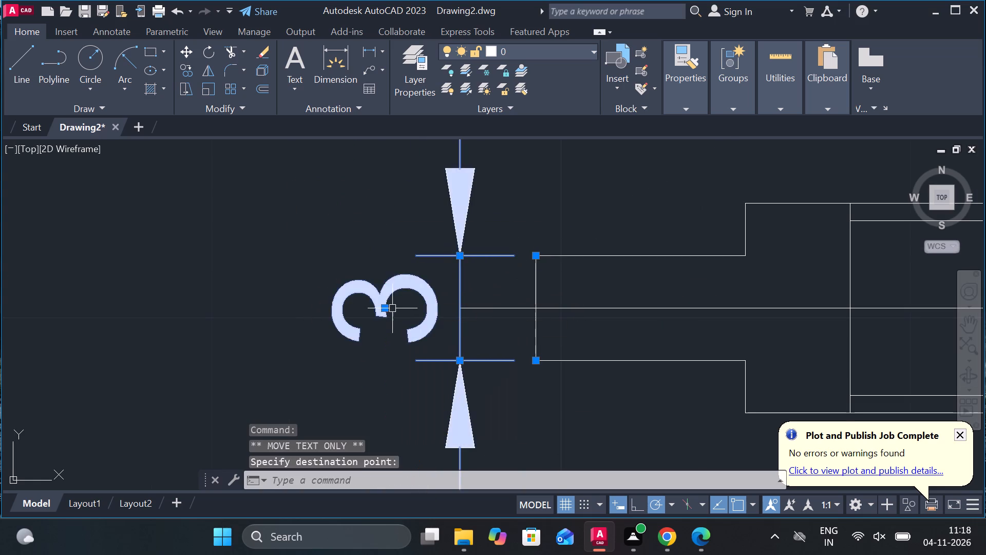
scroll(426, 309, "down", 2)
key("Escape")
Add a linear dimension to the narrow section's length below the lower view.
middle_click_drag(511, 313, 364, 263)
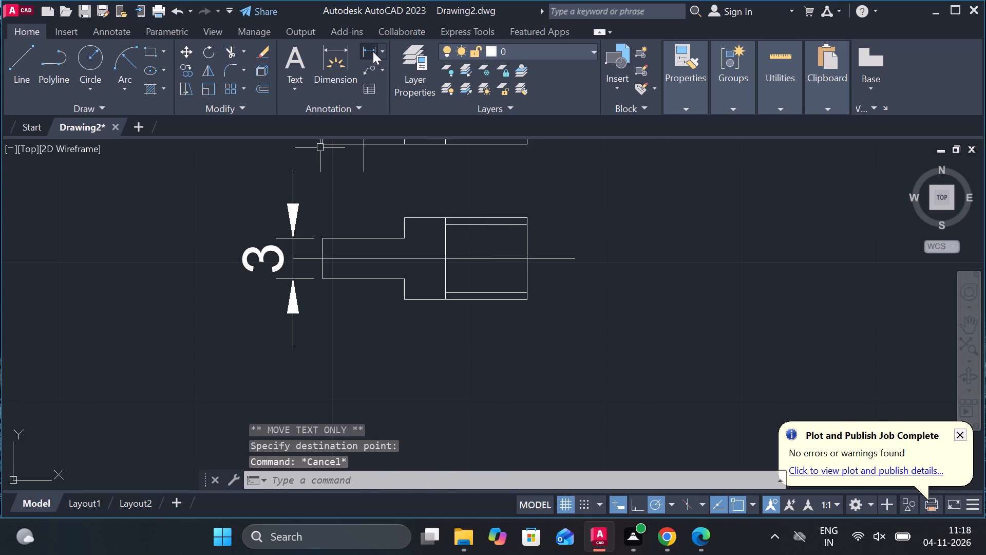
left_click(373, 51)
left_click(325, 281)
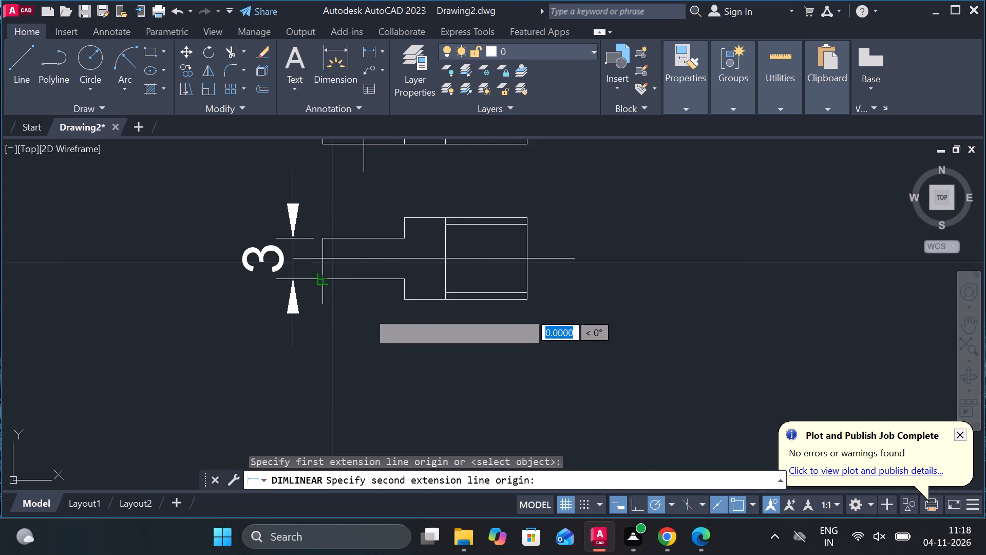
left_click(411, 303)
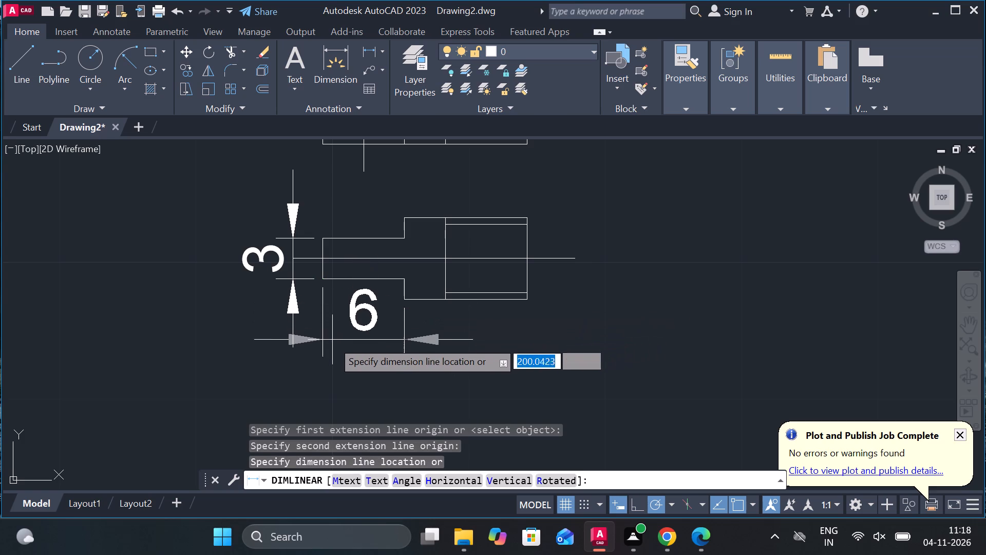
left_click(332, 343)
Add a vertical linear dimension to the full height of the upper view's right edge, placed to its right.
middle_click_drag(427, 322, 367, 295)
key("space")
middle_click_drag(416, 260, 357, 376)
middle_click_drag(438, 288, 434, 372)
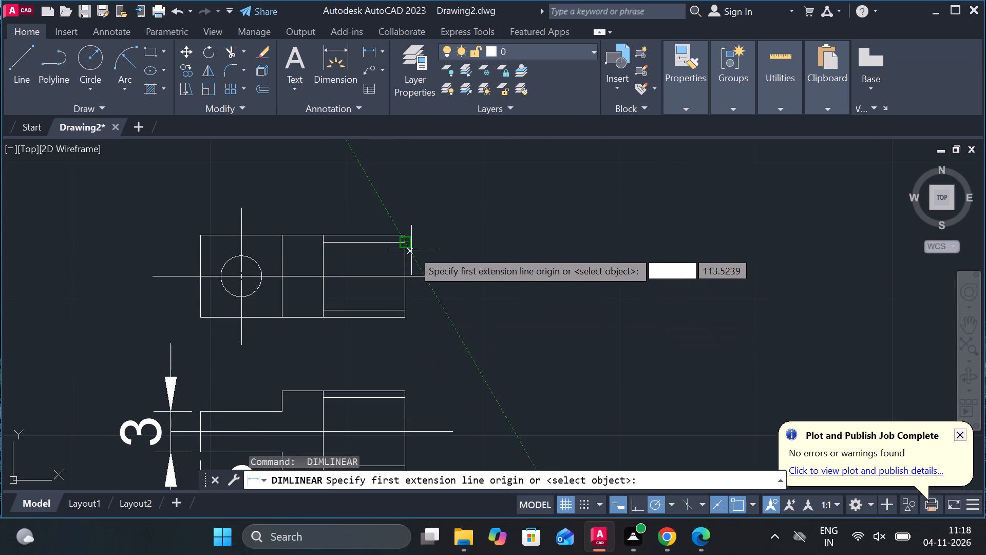
scroll(414, 245, "up", 2)
left_click(383, 224)
scroll(382, 237, "down", 1)
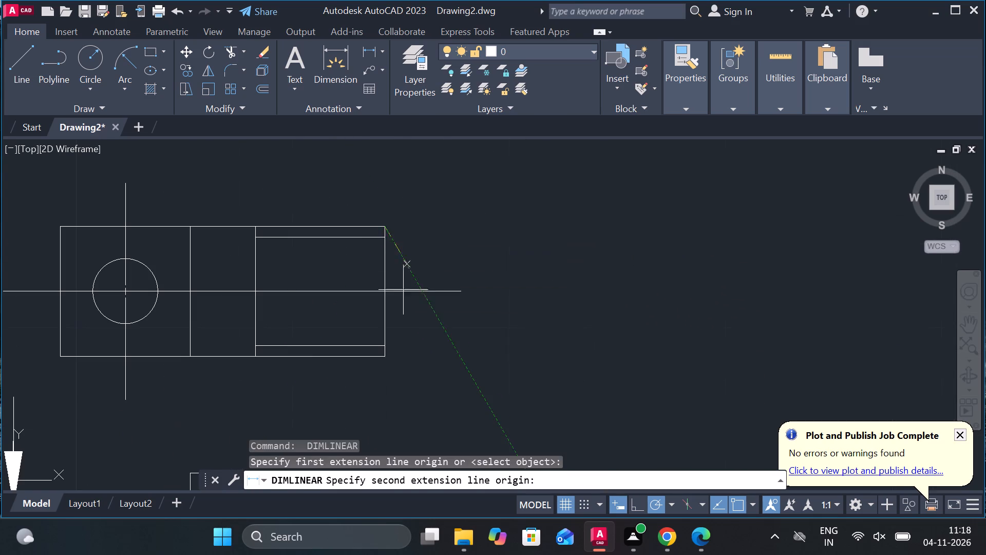
left_click(385, 359)
scroll(430, 310, "down", 2)
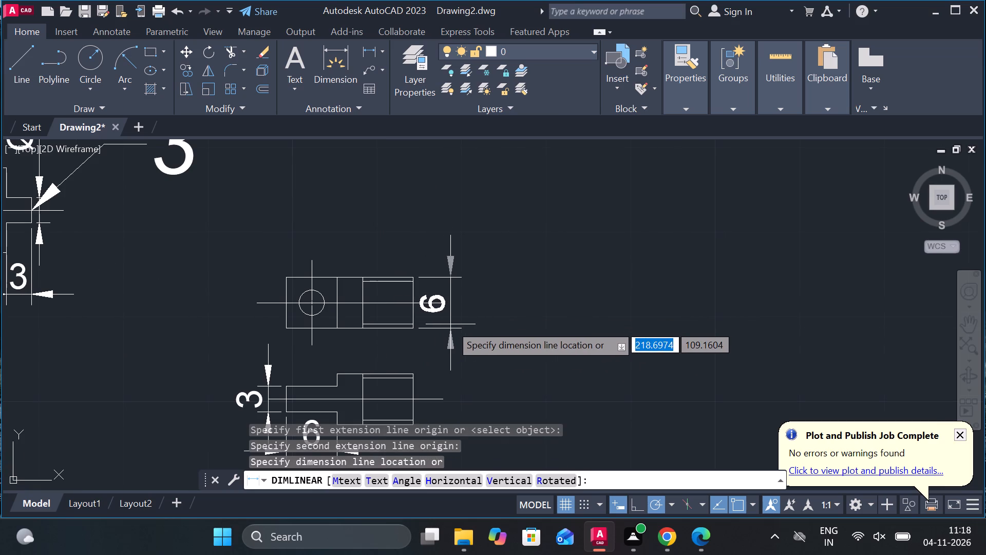
left_click(450, 324)
Edit the upper view's height dimension text to read M.6.
key("Escape")
double_click(437, 308)
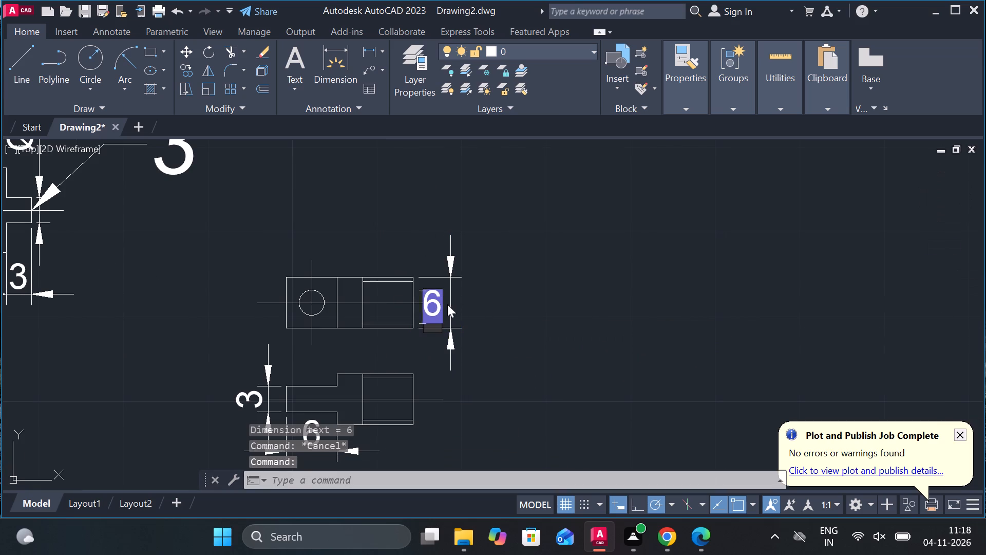
key("m")
left_click(924, 72)
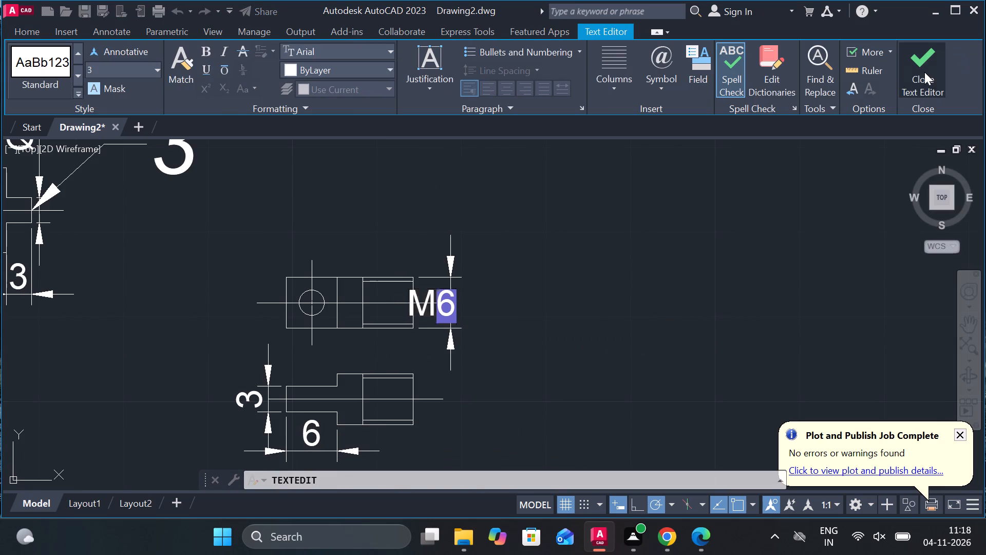
middle_click_drag(624, 336, 635, 295)
key("Escape")
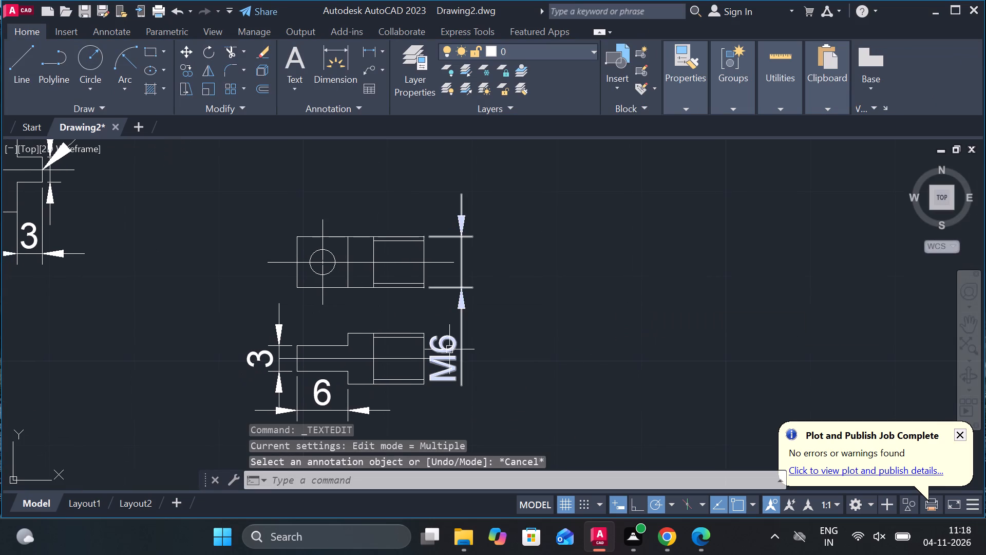
double_click(448, 348)
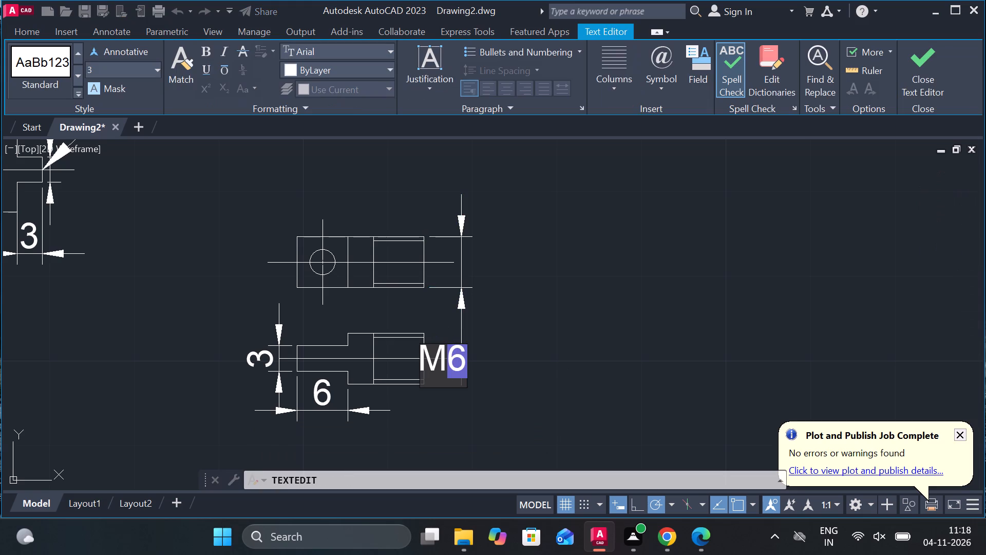
left_click(445, 353)
key("period")
left_click(925, 90)
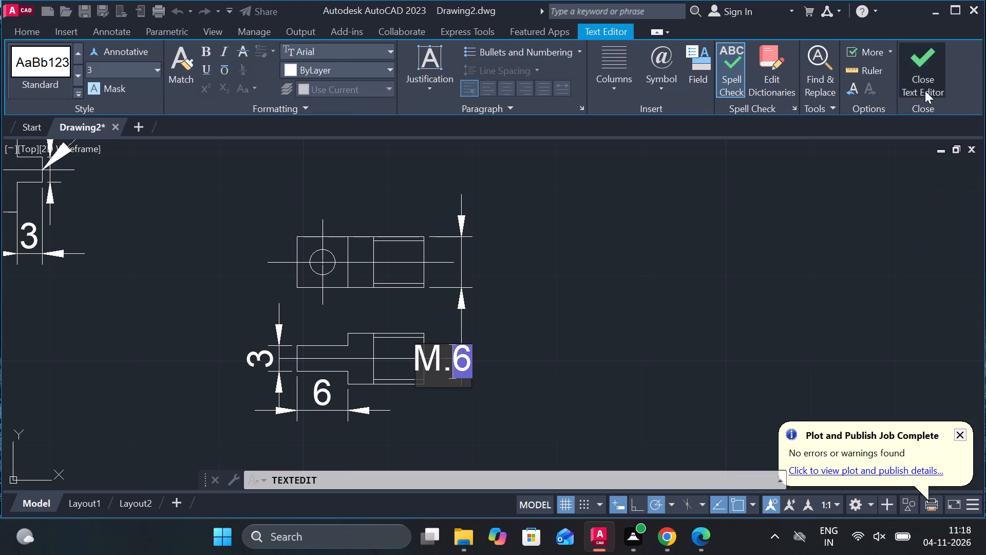
key("Escape")
Move only the M.6 dimension text above the upper extension line, left of the dimension line.
left_click(435, 351)
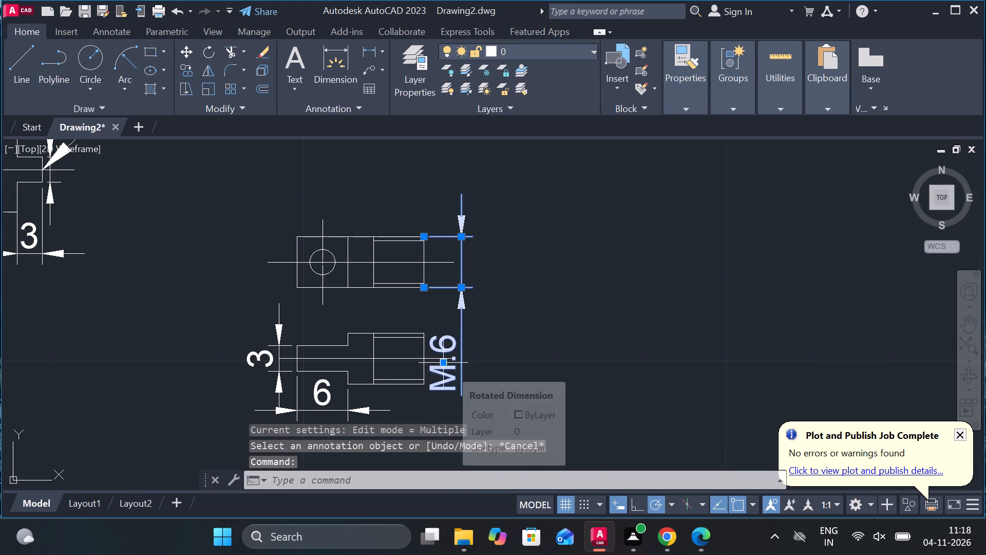
left_click(526, 410)
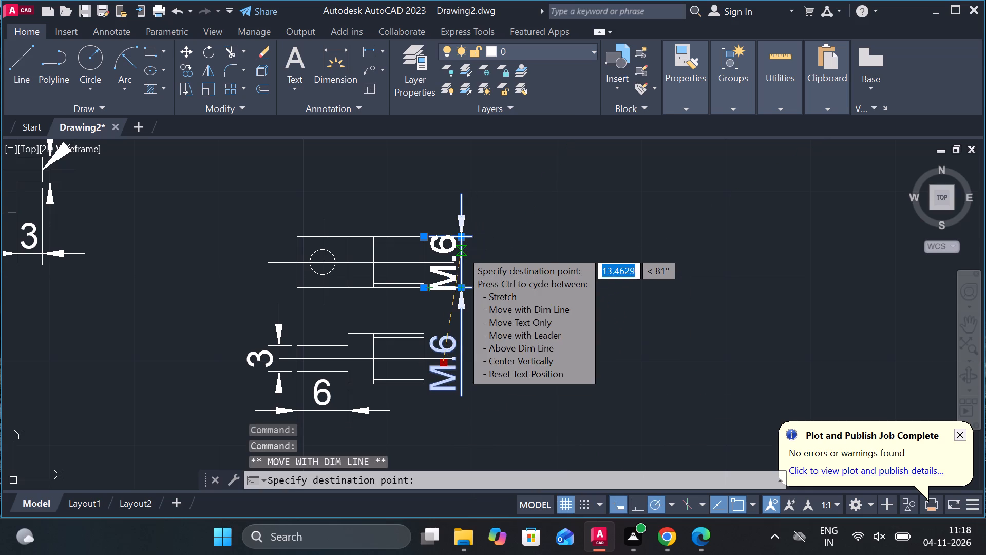
key("Escape")
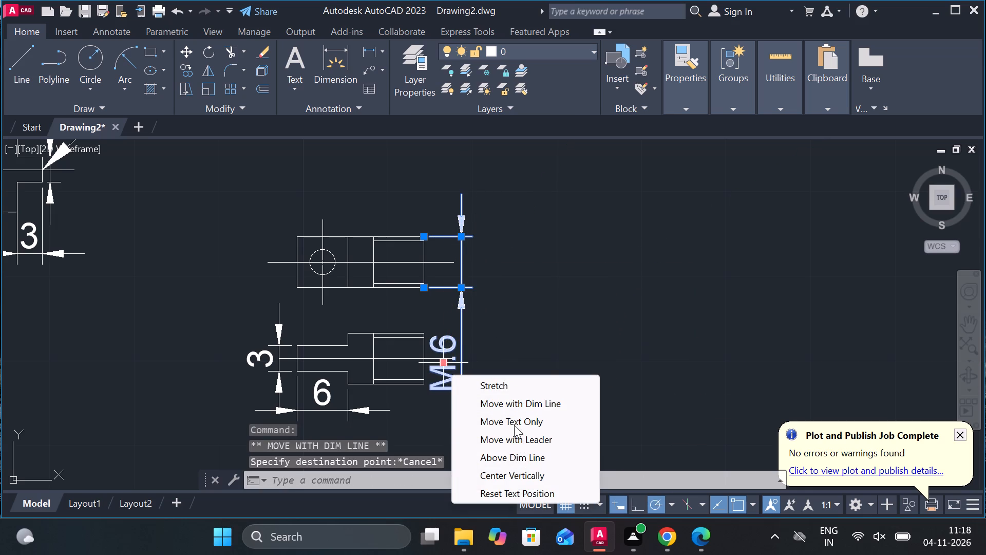
left_click(511, 423)
scroll(462, 253, "up", 2)
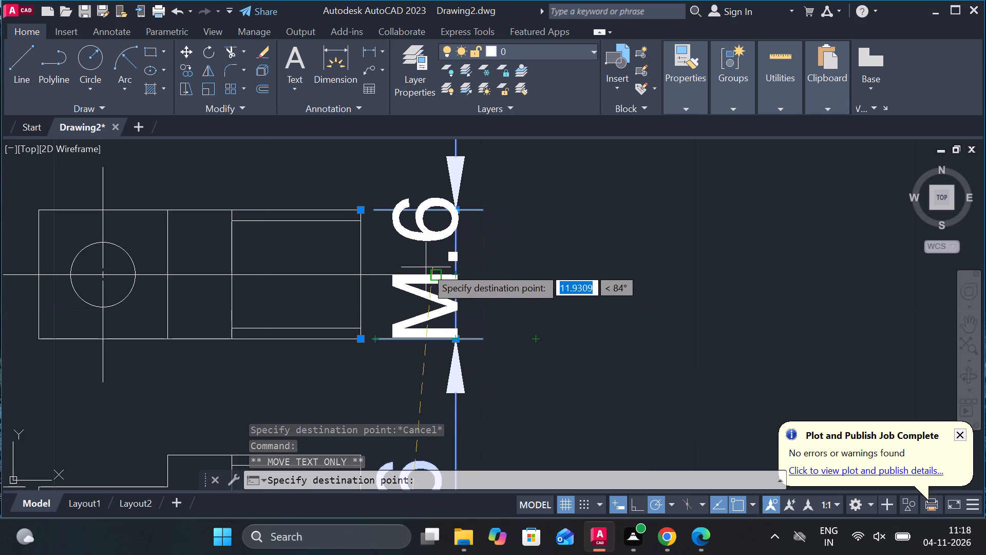
middle_click_drag(439, 210, 444, 280)
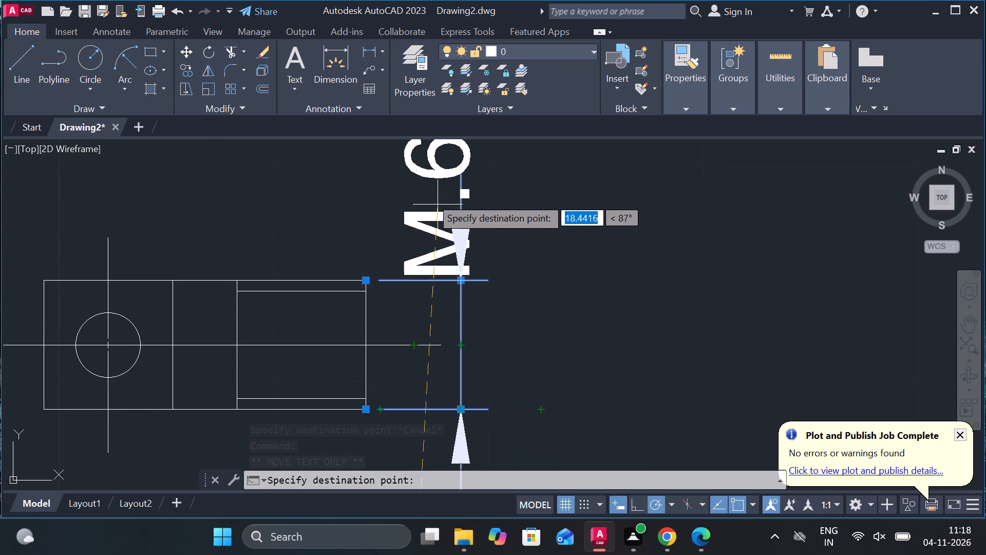
left_click(419, 190)
key("Escape")
scroll(632, 242, "down", 2)
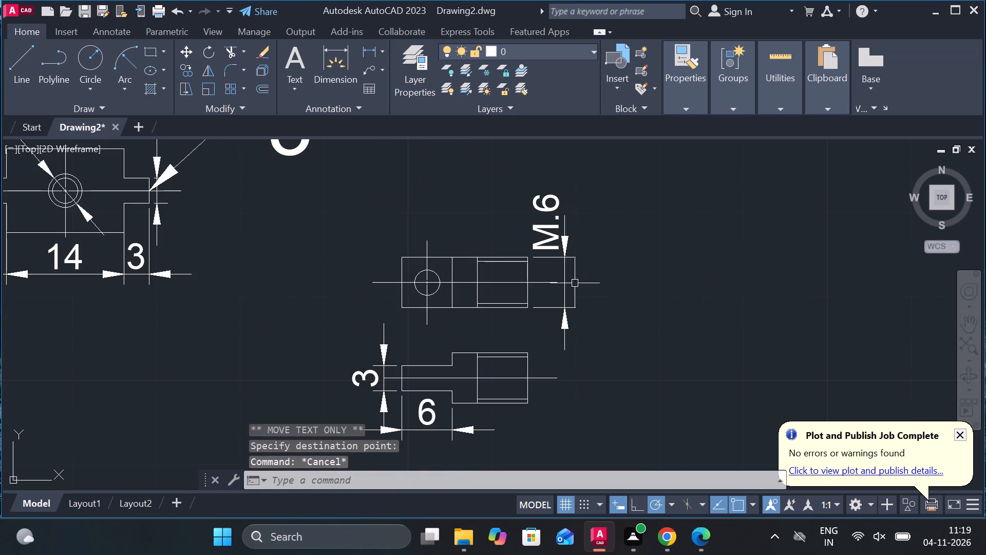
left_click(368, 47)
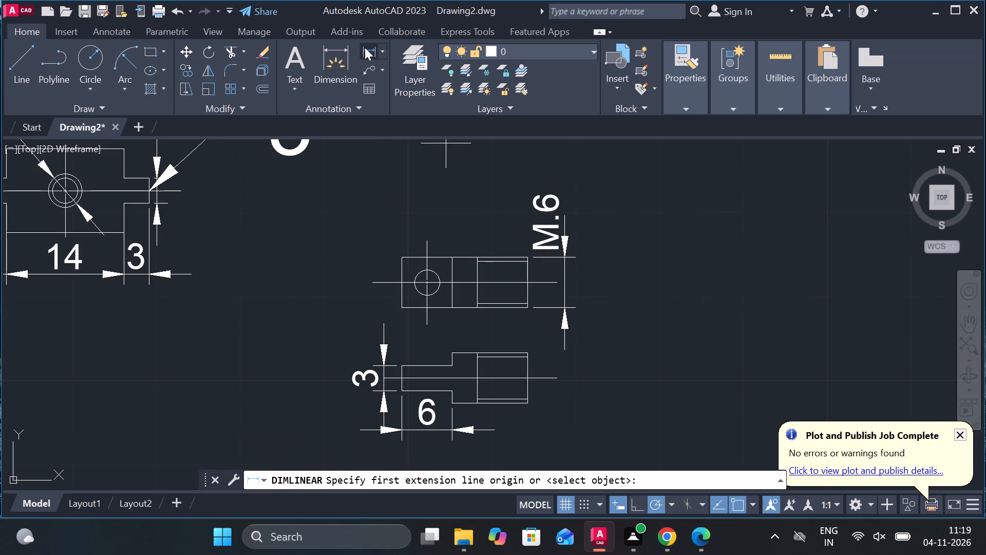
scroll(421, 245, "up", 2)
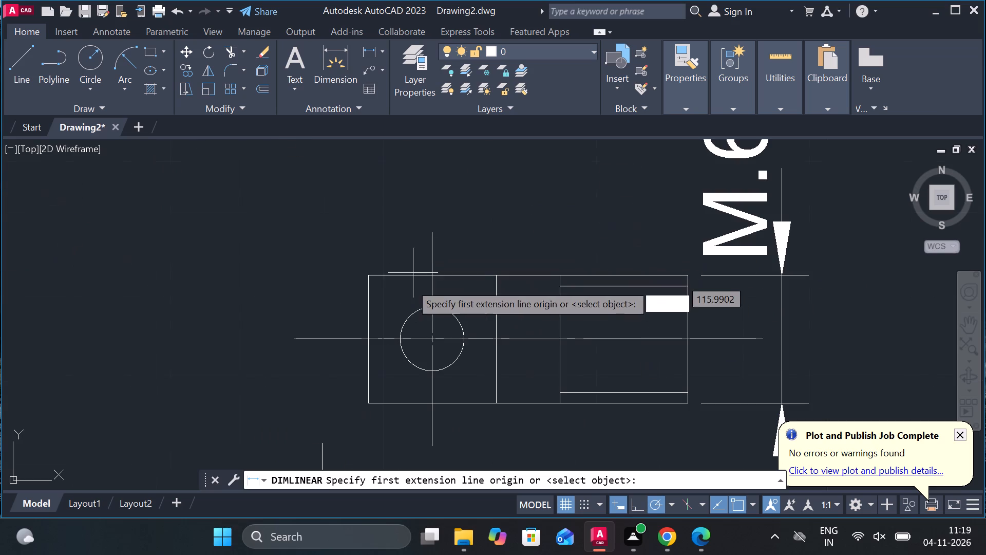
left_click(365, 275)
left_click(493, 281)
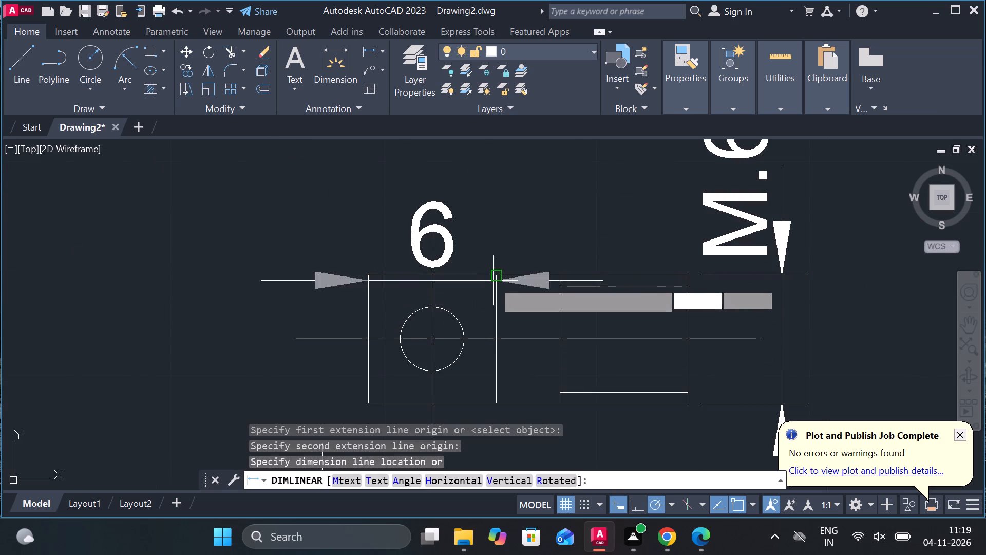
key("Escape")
Add a horizontal linear dimension to the threaded end section's length, placed above the upper view.
key("space")
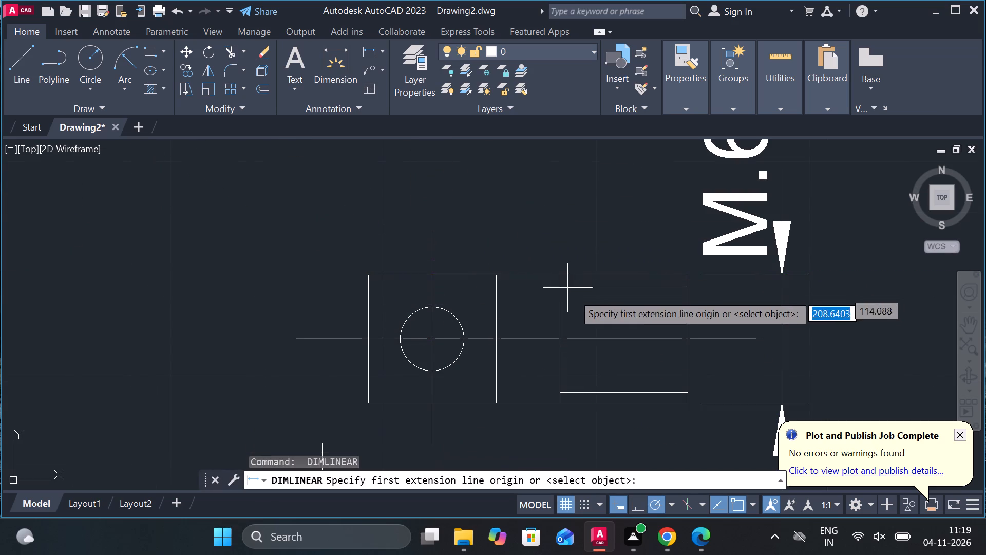
left_click(559, 276)
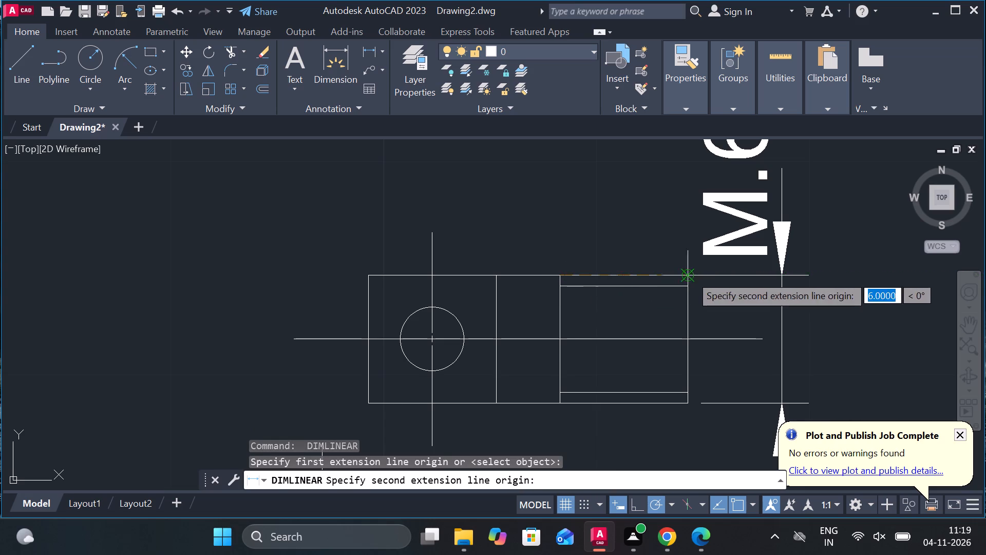
left_click(690, 275)
left_click(649, 194)
Dimension the upper view's length from the threaded section's start to the holed end, level with the adjacent length dimension.
key("space")
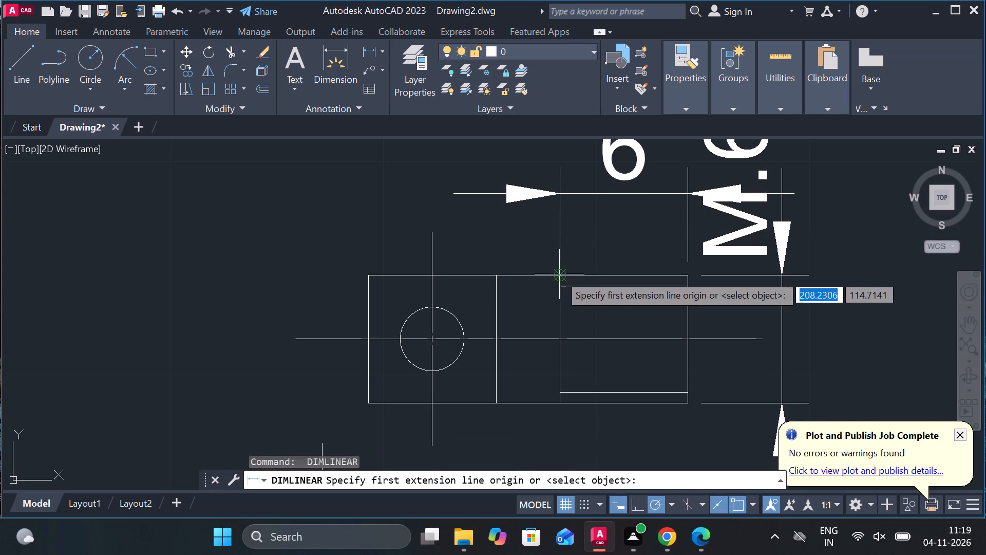
left_click(559, 274)
left_click(366, 270)
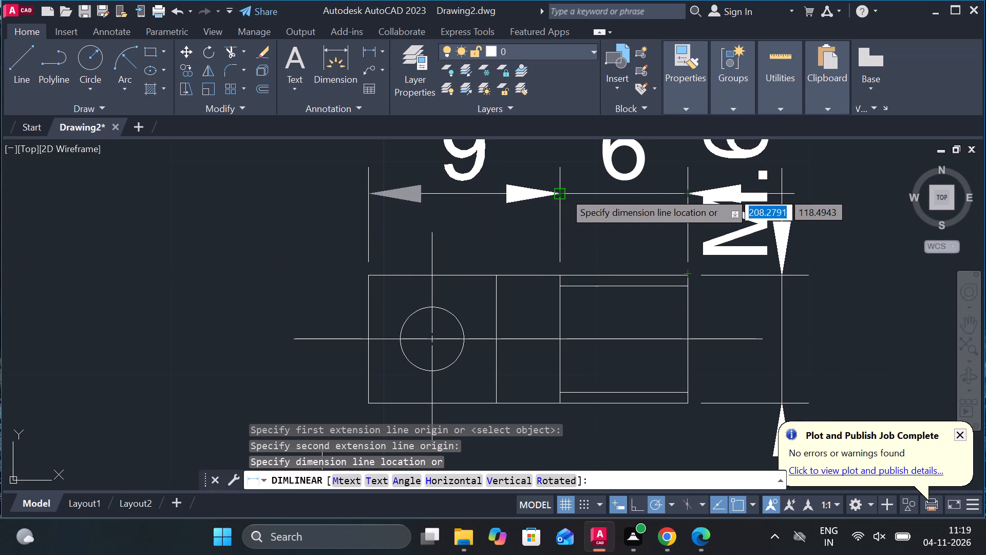
left_click(564, 192)
Set the transparency of the four inner thread lines in both views to 50.
scroll(582, 210, "down", 2)
scroll(572, 303, "up", 1)
middle_click_drag(572, 303, 582, 230)
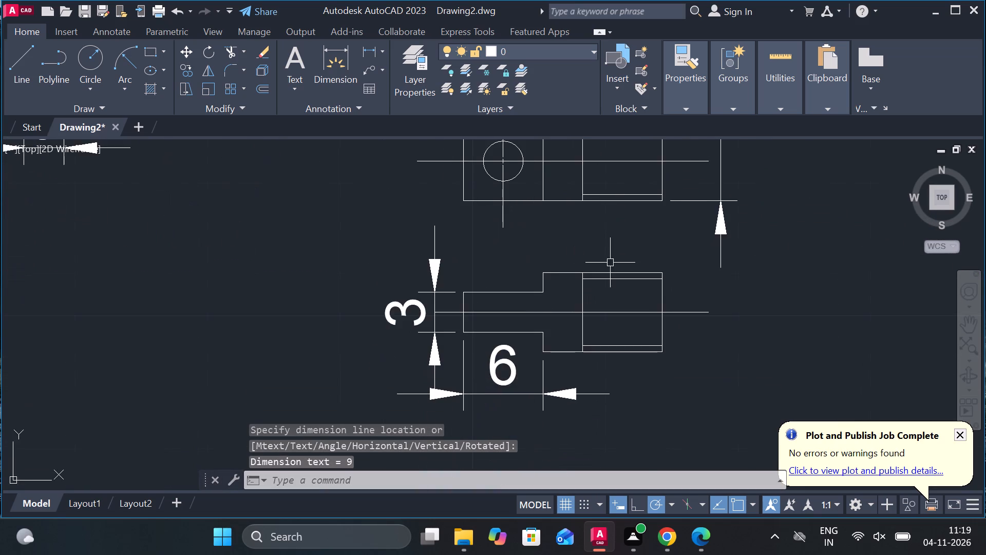
middle_click_drag(610, 266, 517, 224)
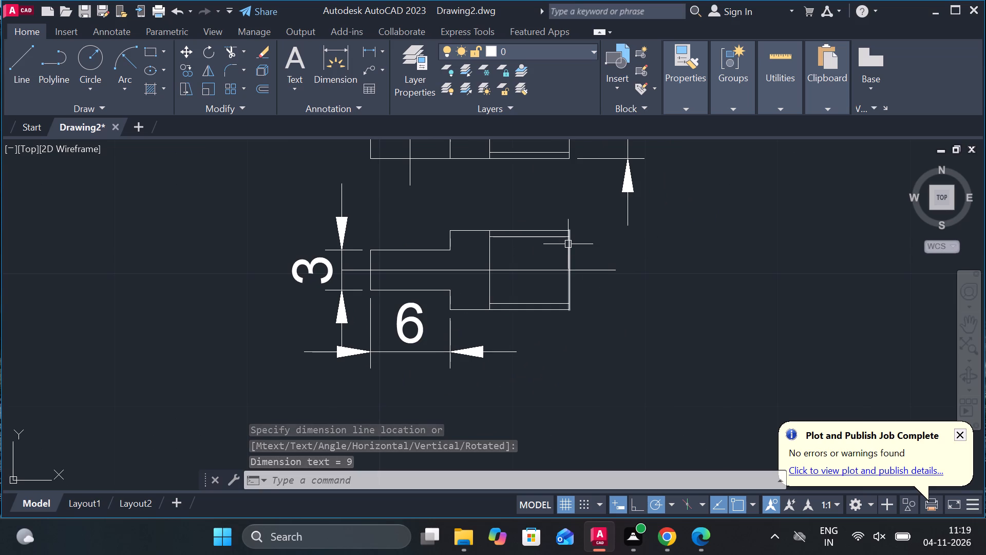
scroll(568, 244, "down", 2)
middle_click_drag(579, 246, 576, 266)
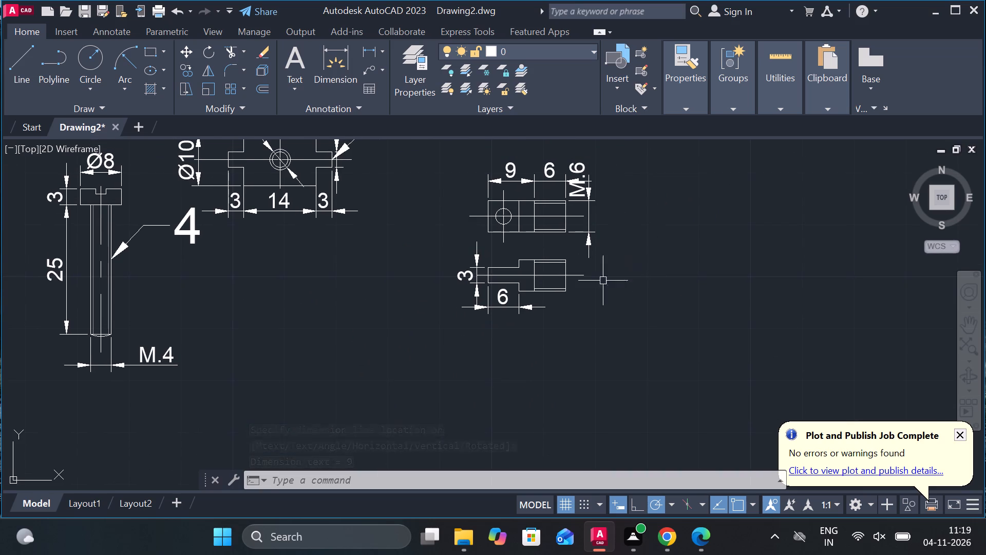
scroll(543, 267, "up", 3)
key("Escape")
left_click(550, 252)
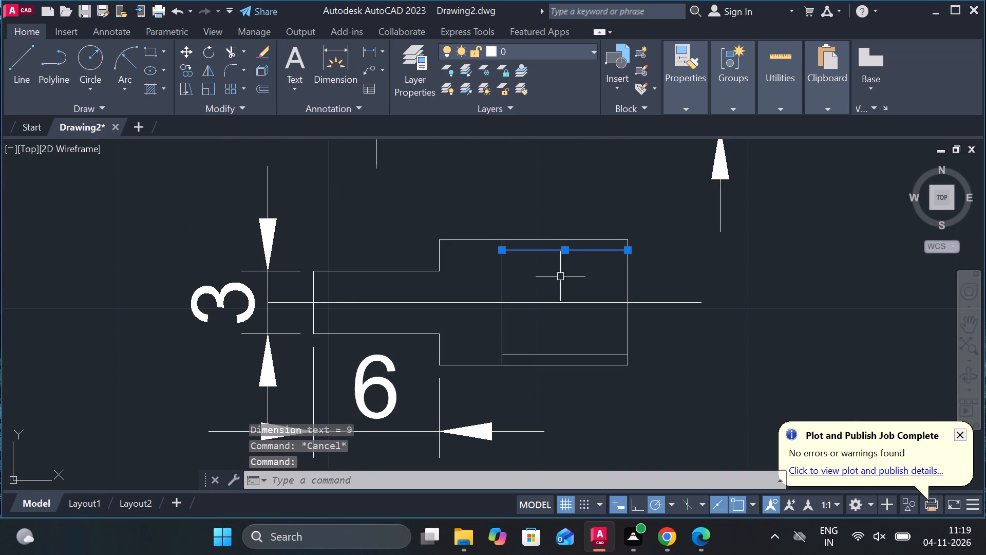
left_click(561, 354)
middle_click_drag(633, 178, 617, 377)
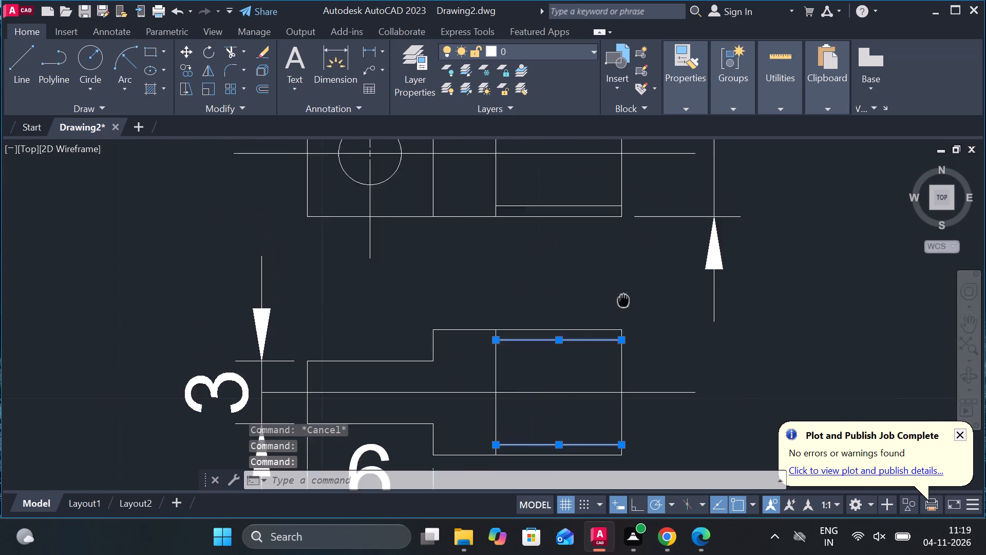
middle_click_drag(617, 377, 617, 395)
left_click(563, 230)
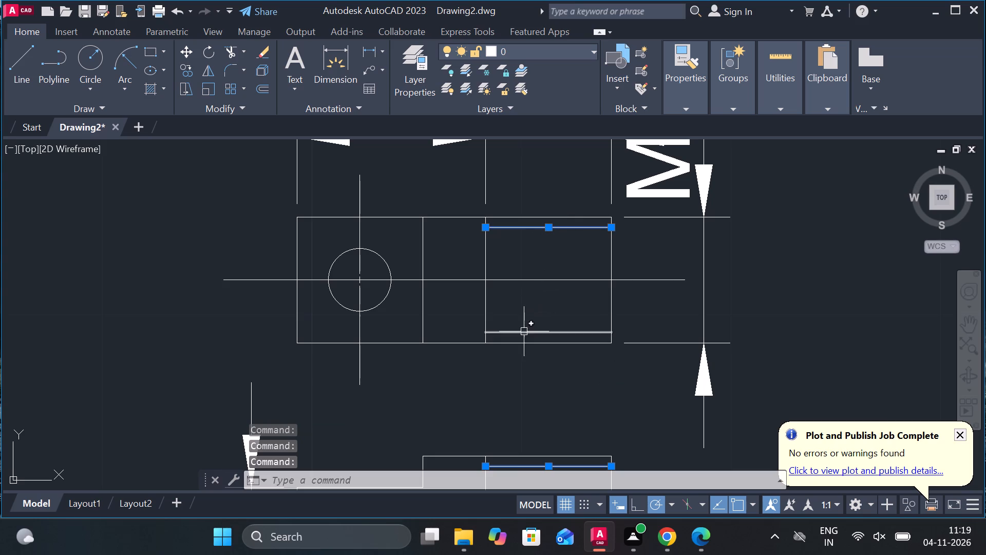
left_click(524, 331)
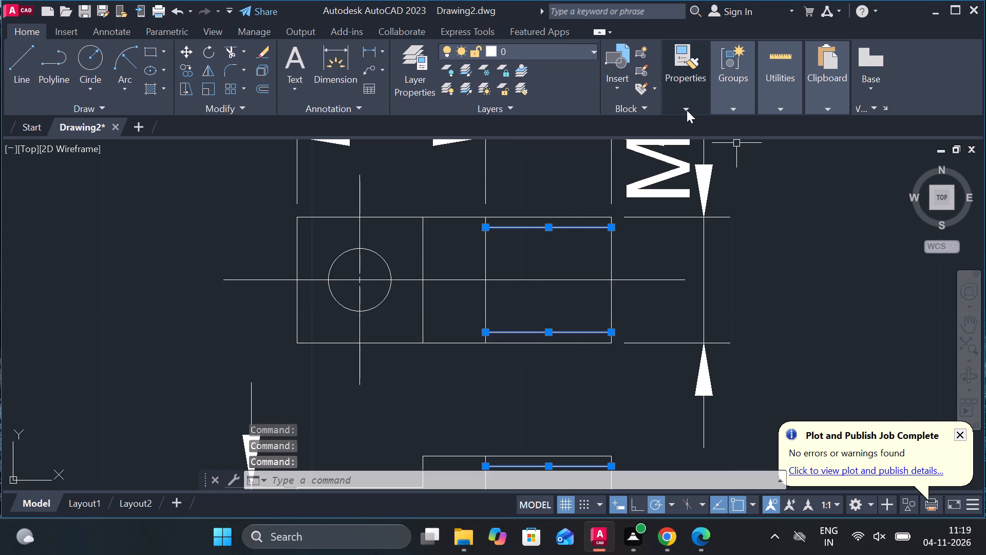
left_click(687, 110)
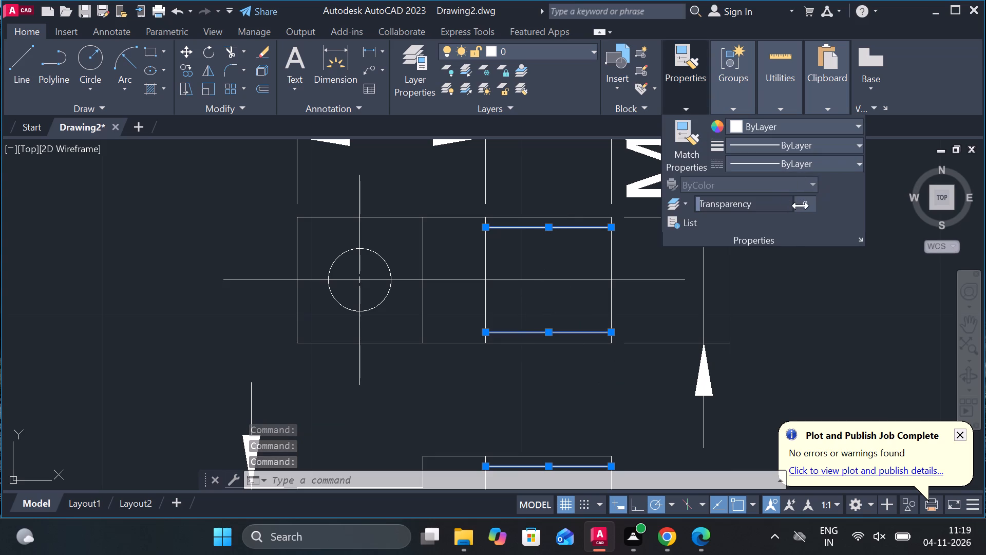
left_click(801, 206)
type("50")
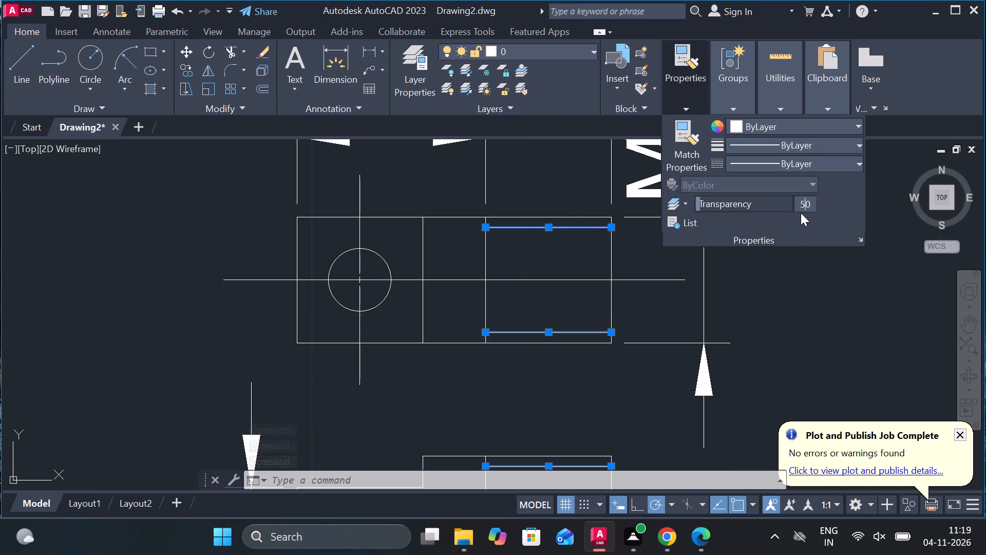
key("Return")
key("Escape")
Add a multileader from the lower view's threaded-end upper corner, landing up and to its right, with text 8 at height 7.
scroll(788, 307, "down", 1)
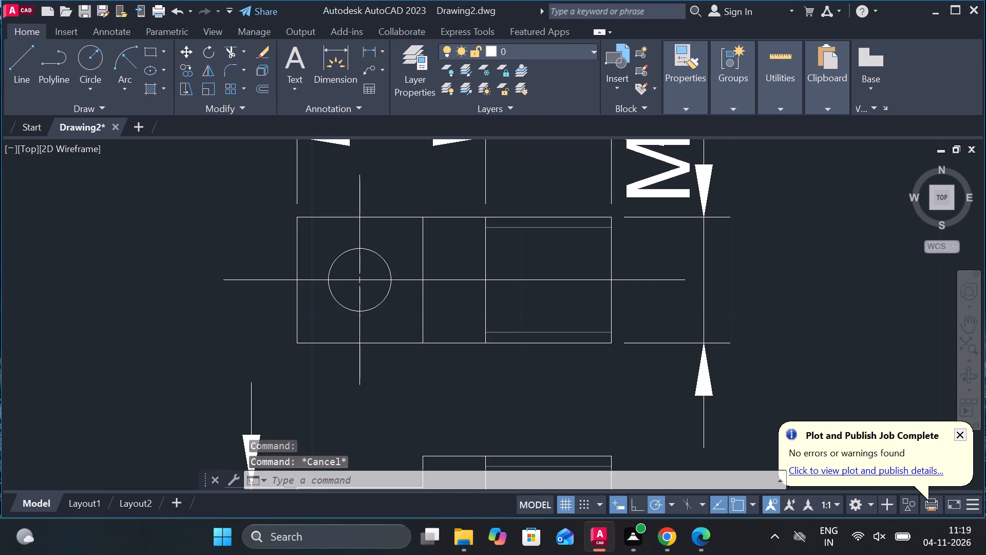
scroll(788, 307, "down", 1)
middle_click_drag(788, 307, 769, 306)
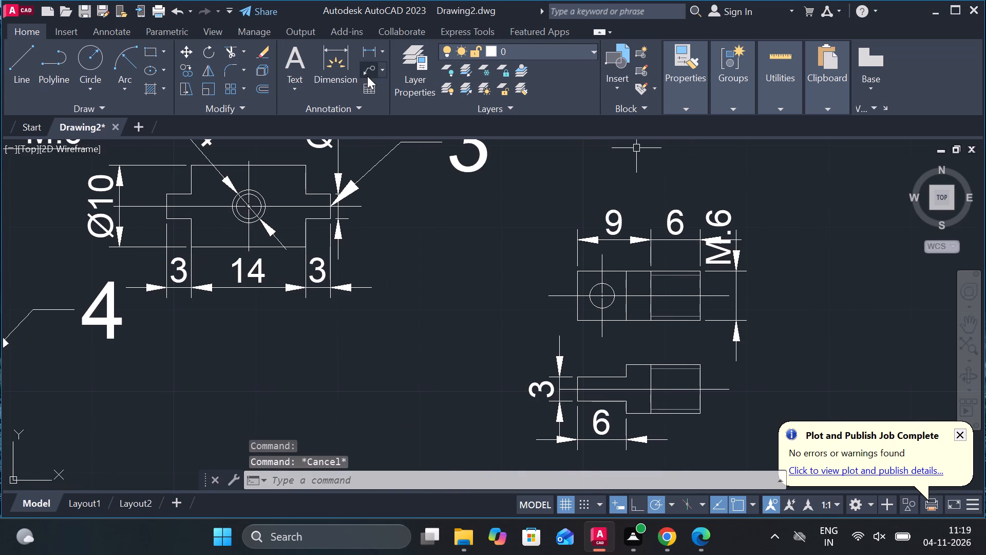
left_click(367, 76)
scroll(690, 351, "up", 2)
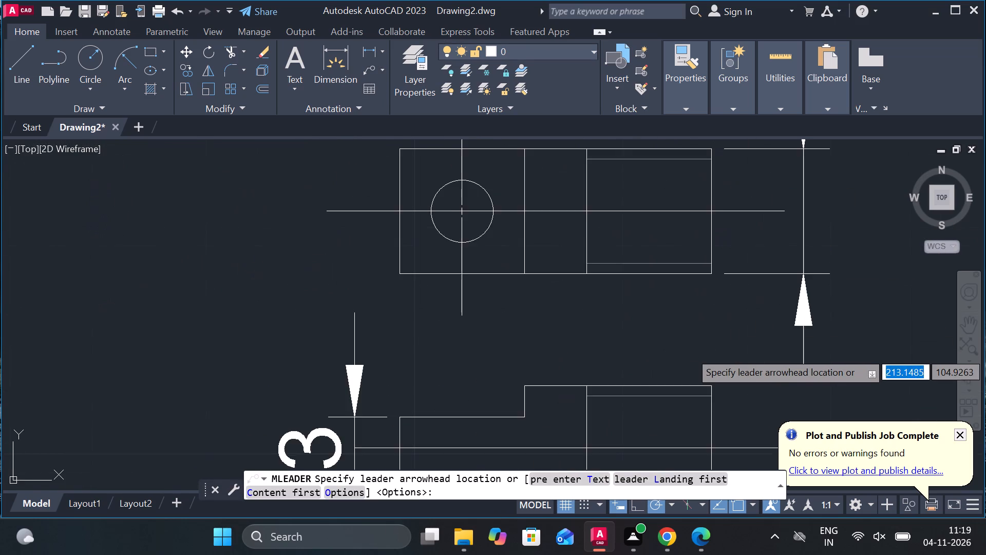
middle_click_drag(686, 351, 659, 318)
scroll(664, 292, "down", 2)
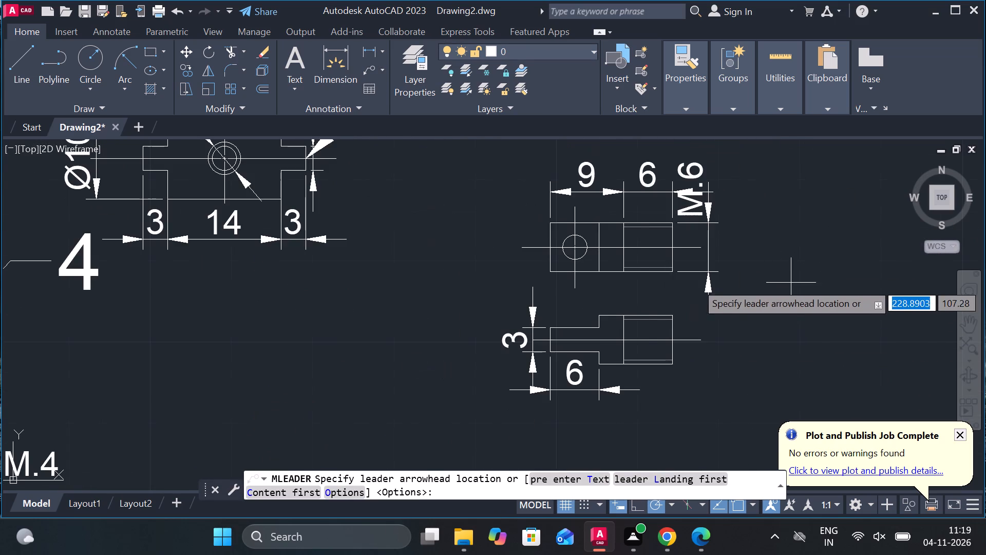
scroll(789, 279, "down", 1)
middle_click_drag(785, 279, 720, 360)
scroll(713, 364, "up", 2)
middle_click_drag(691, 379, 698, 337)
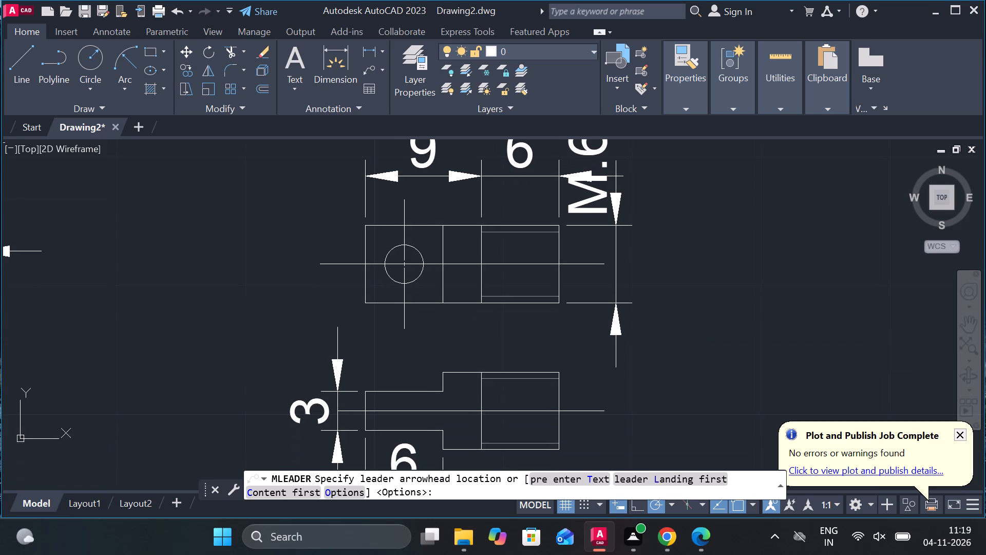
left_click(556, 372)
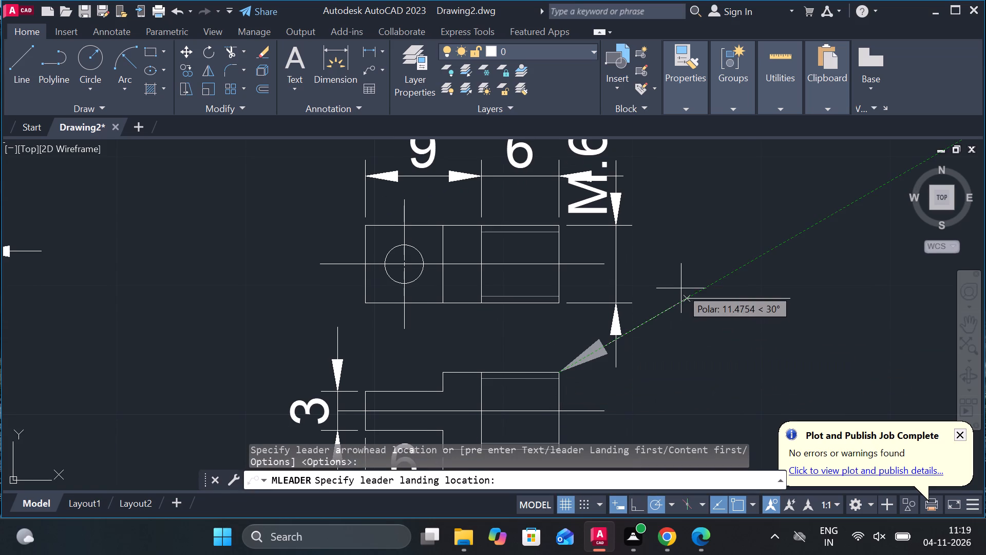
left_click(681, 288)
middle_click_drag(694, 303, 612, 265)
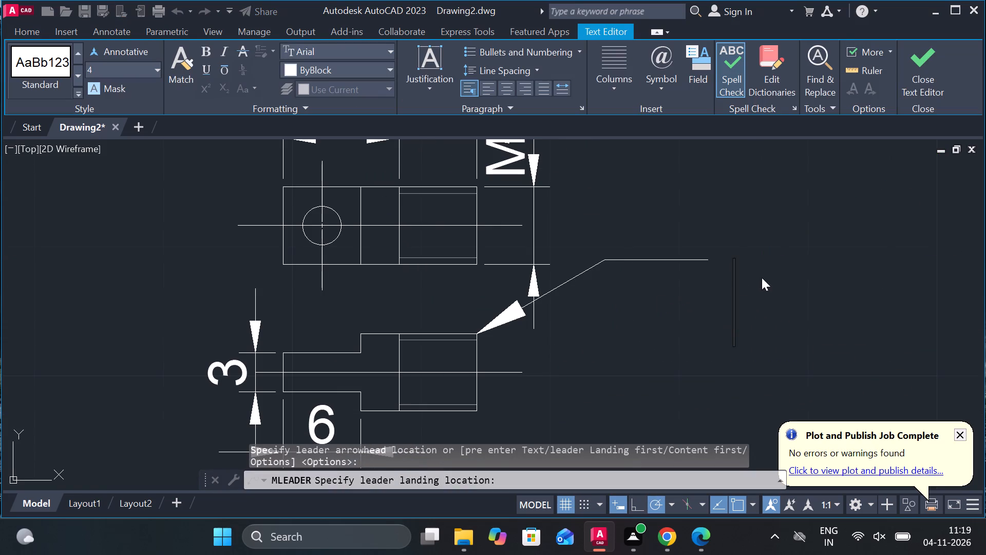
left_click(109, 65)
key("7")
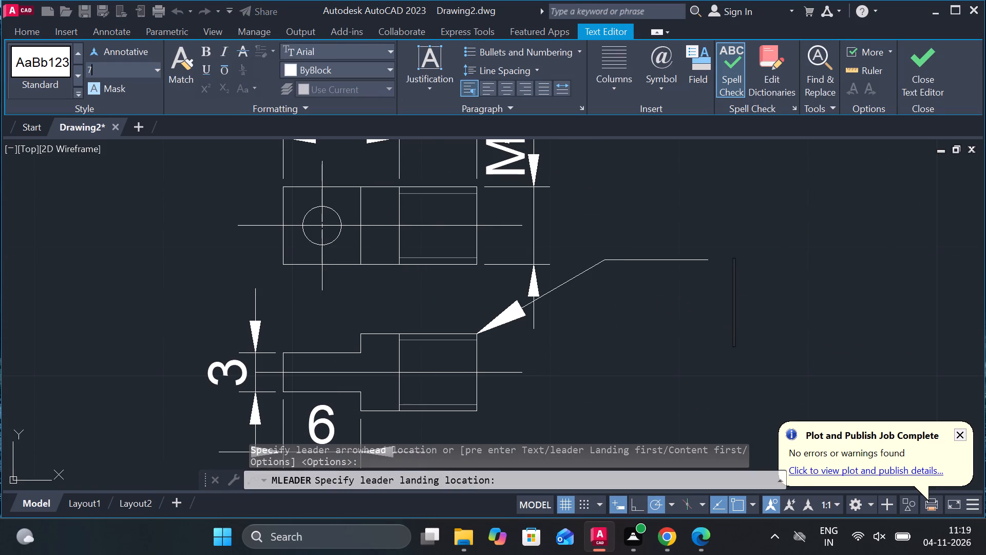
key("Return")
key("8")
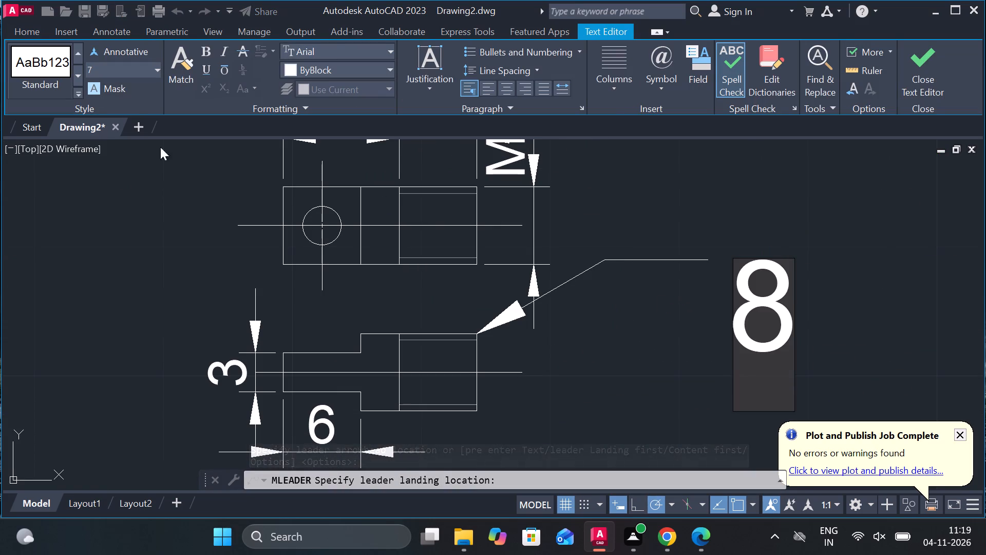
left_click(931, 59)
key("Escape")
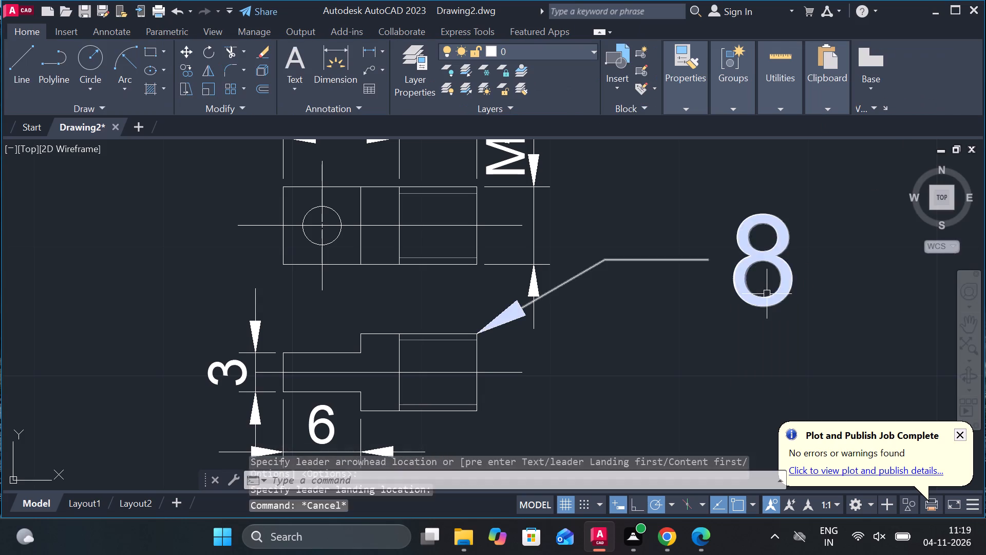
Set the part 8 multileader's landing distance to 5 and its landing gap to 1.
middle_click_drag(767, 294, 749, 294)
double_click(618, 264)
key("Escape")
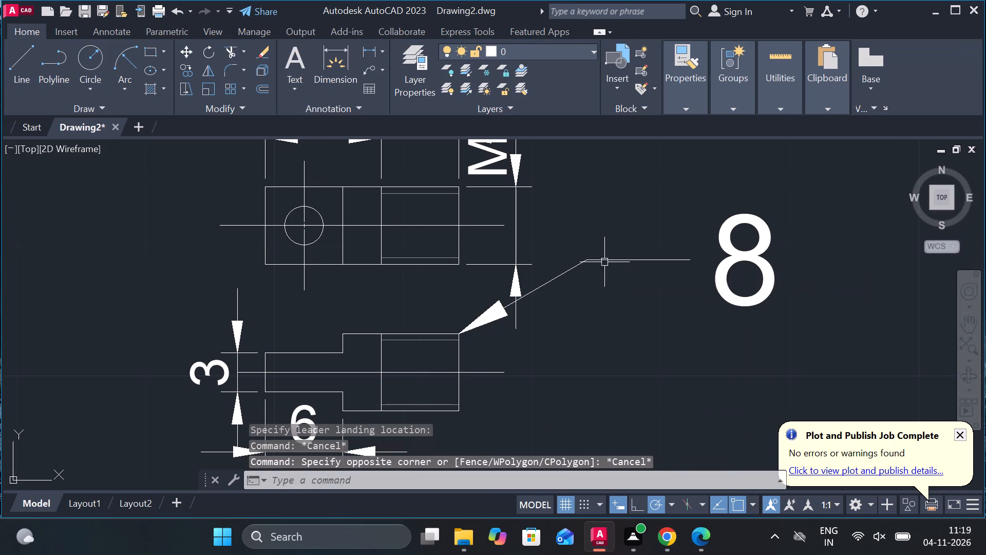
left_click(586, 256)
key("Escape")
double_click(586, 258)
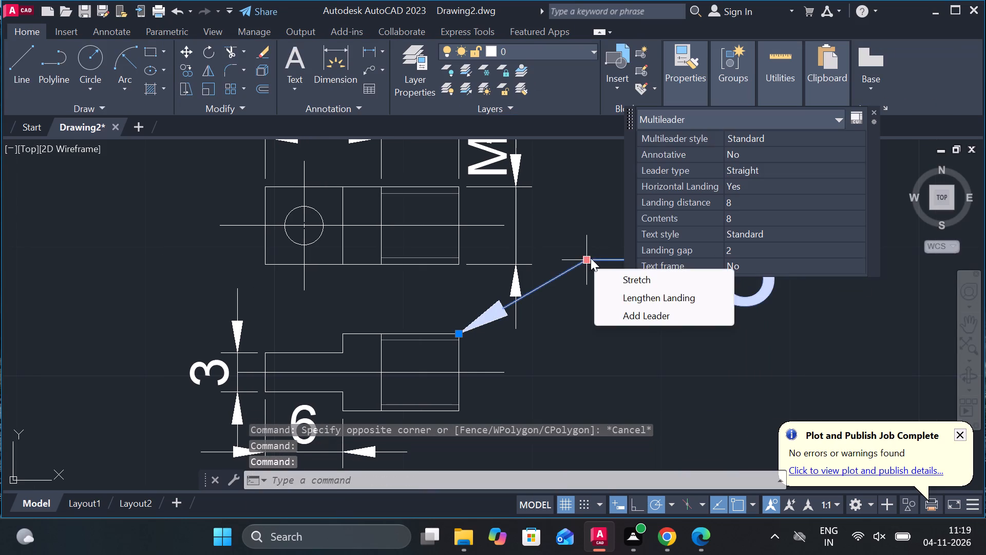
left_click(779, 195)
type("5")
key("space")
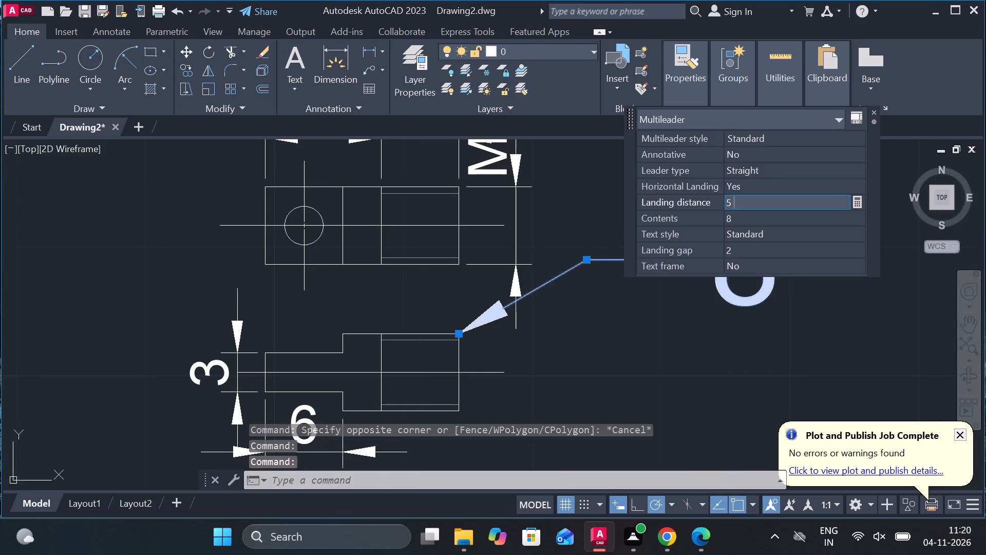
key("BackSpace")
key("Return")
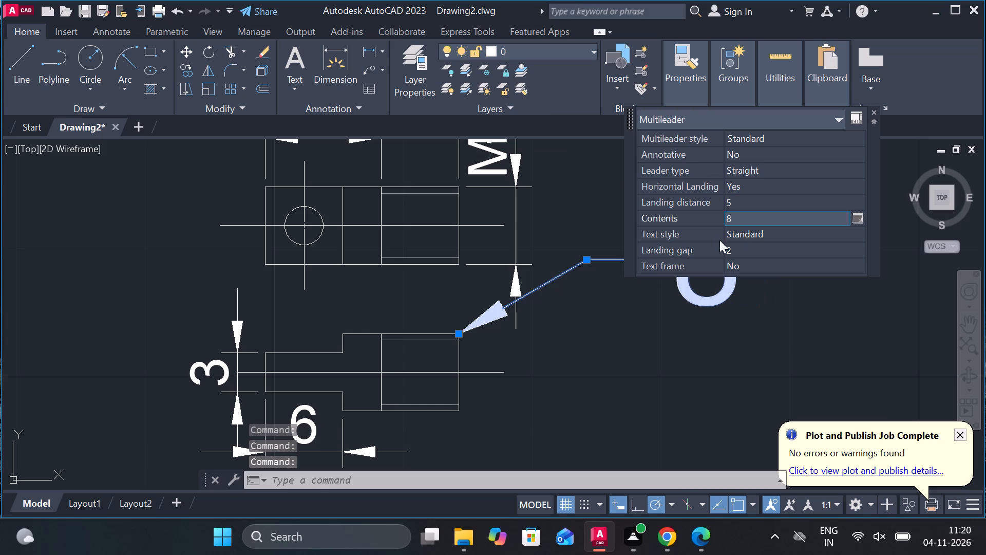
left_click(752, 252)
key("1")
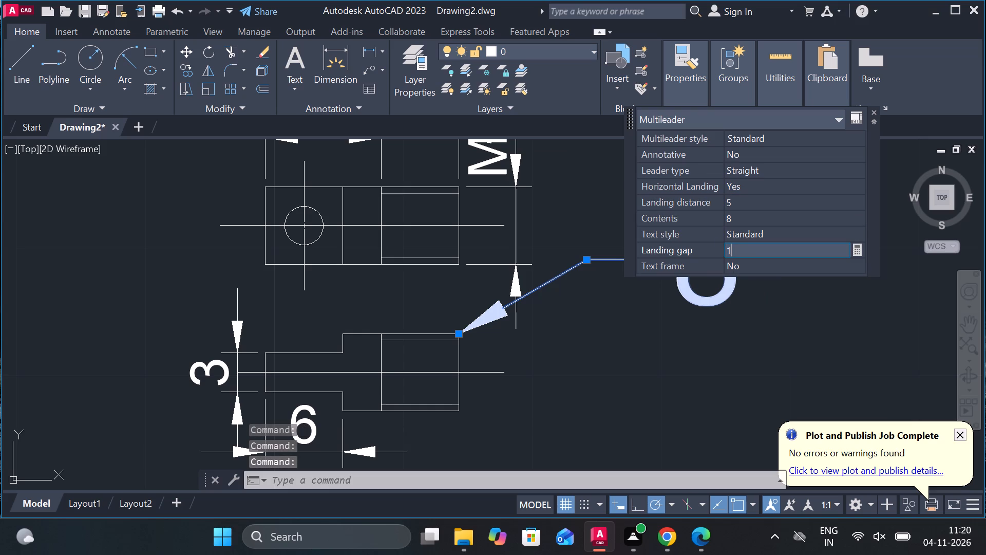
key("Return")
key("backslash")
scroll(749, 297, "down", 2)
key("Escape")
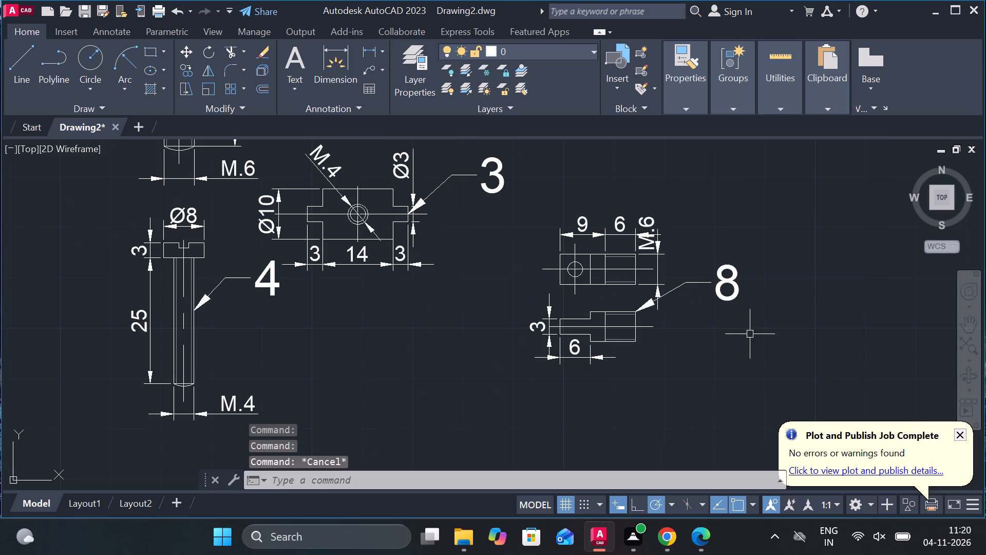
Move finished part 8, with its dimensions and number, to just below part 3 and beside screw 4.
scroll(649, 281, "down", 1)
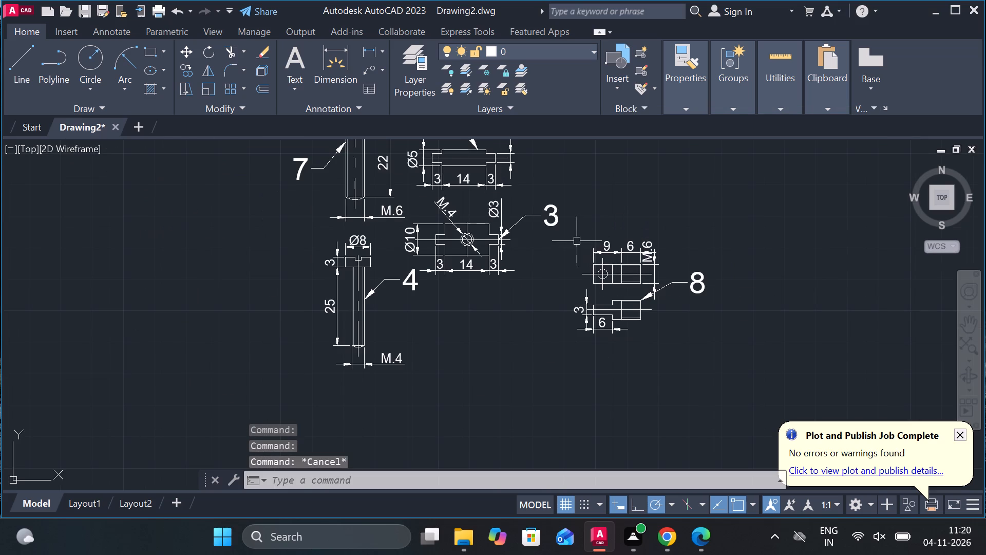
left_click(575, 240)
key("Escape")
left_click(561, 235)
left_click(732, 357)
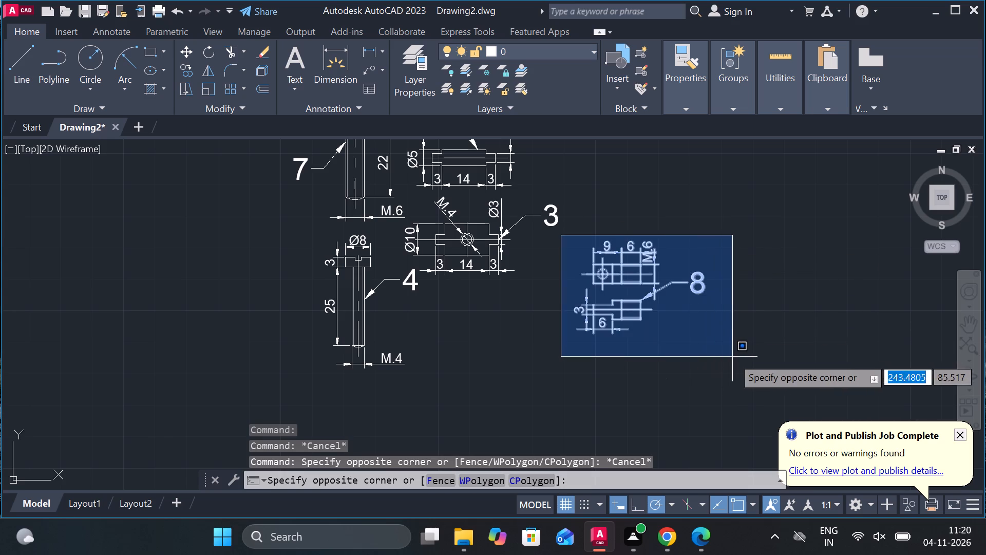
key("m")
key("Return")
left_click(690, 224)
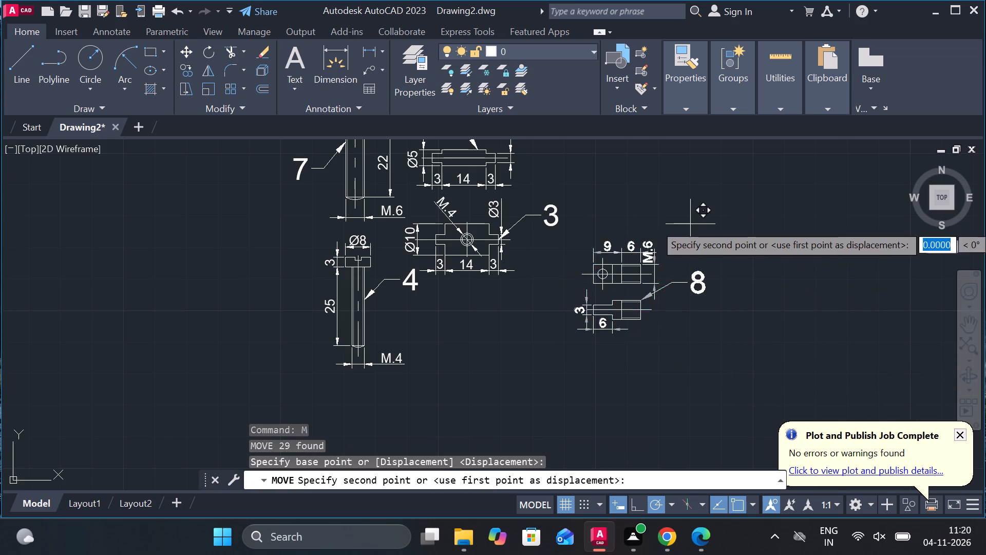
scroll(690, 222, "down", 2)
scroll(650, 228, "up", 2)
scroll(597, 260, "up", 3)
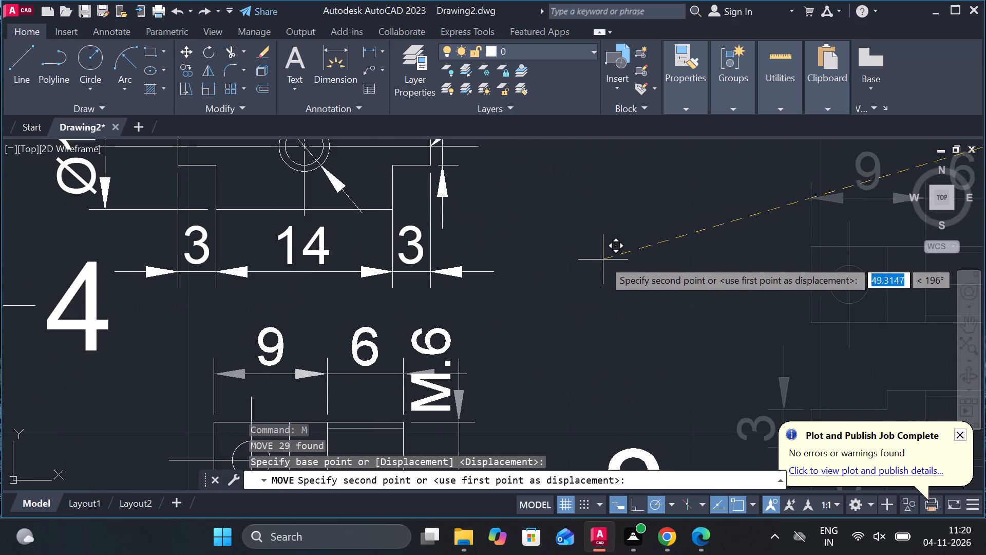
middle_click_drag(604, 261, 677, 90)
scroll(687, 125, "down", 1)
scroll(668, 245, "down", 2)
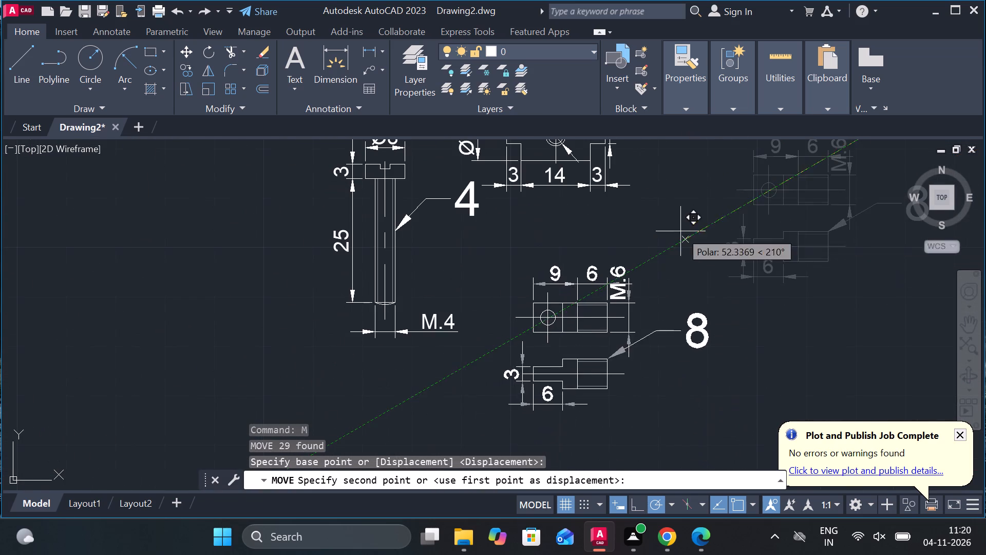
left_click(662, 182)
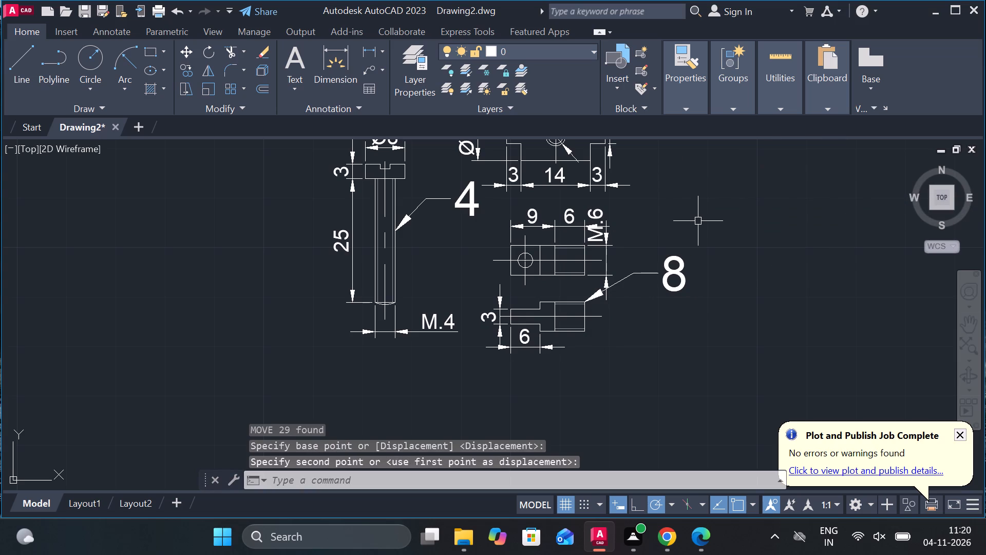
In the free space right of part 8, draw connected lines 14 rightward, 22 downward, and a long horizontal line leftward.
middle_click_drag(712, 242, 489, 224)
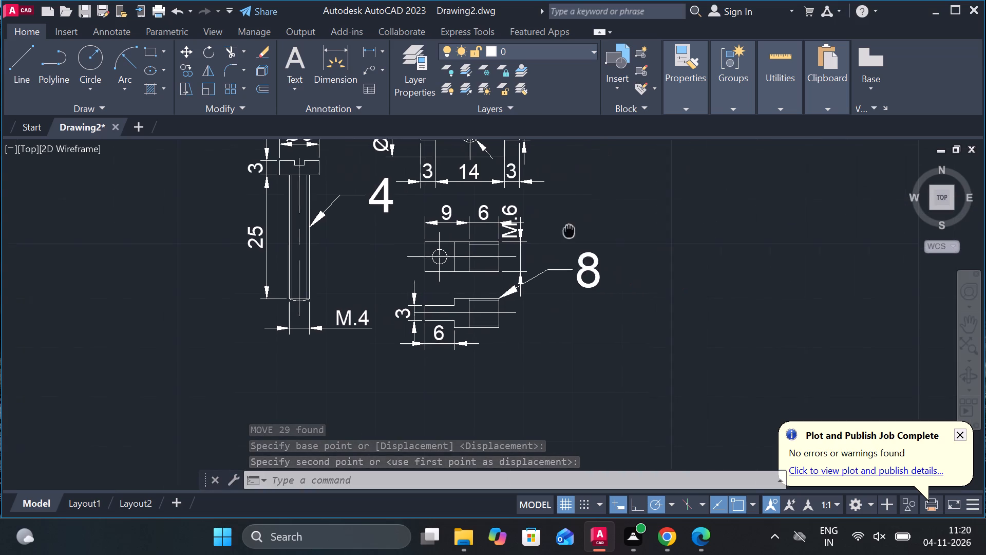
middle_click_drag(489, 224, 403, 213)
middle_click_drag(526, 229, 435, 236)
middle_click_drag(497, 242, 413, 256)
key("Escape")
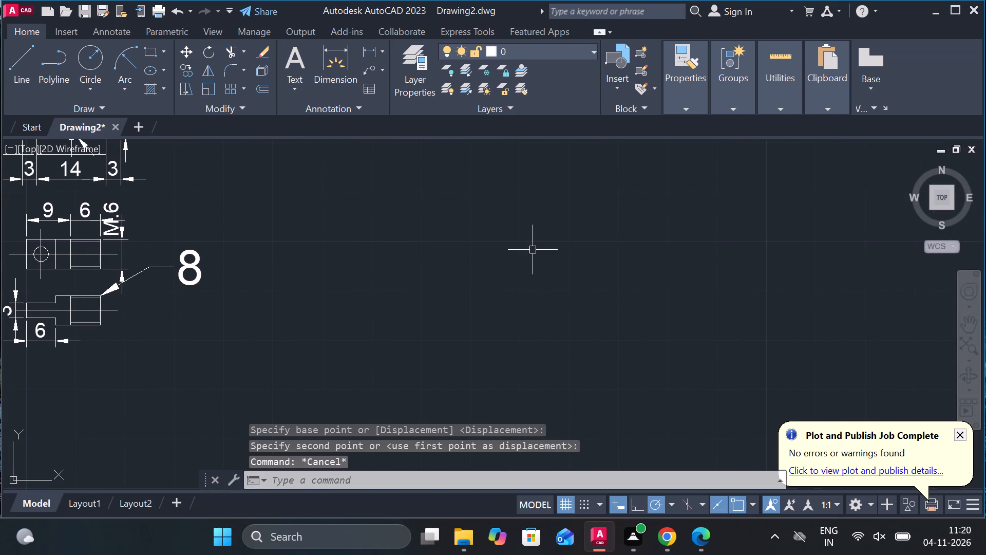
middle_click_drag(523, 249, 497, 248)
middle_click_drag(546, 228, 500, 229)
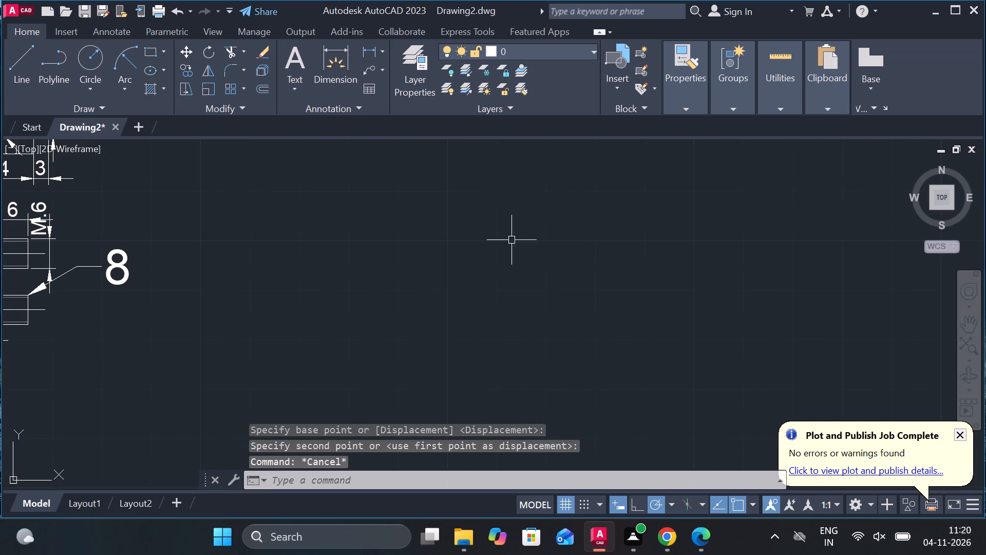
key("Escape")
key("l")
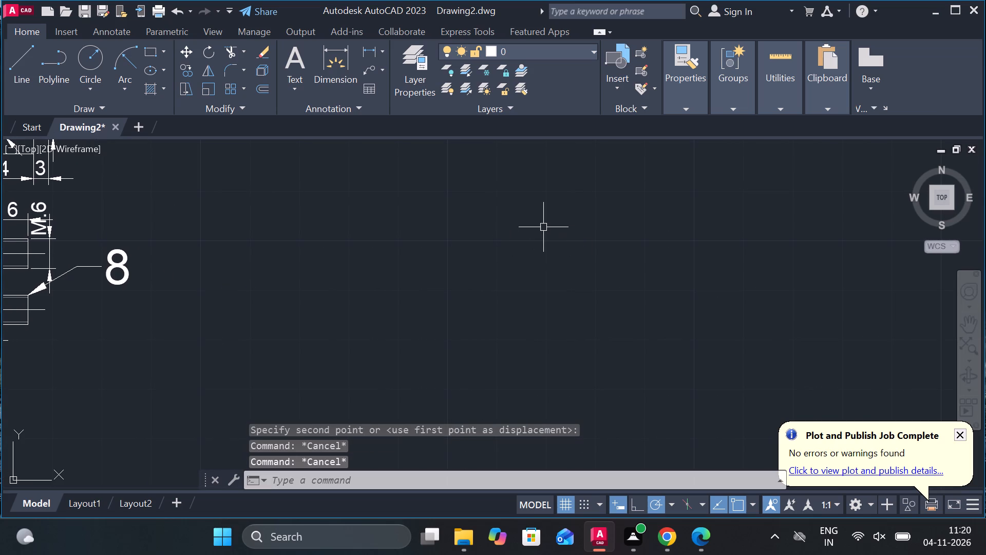
key("Return")
left_click(530, 220)
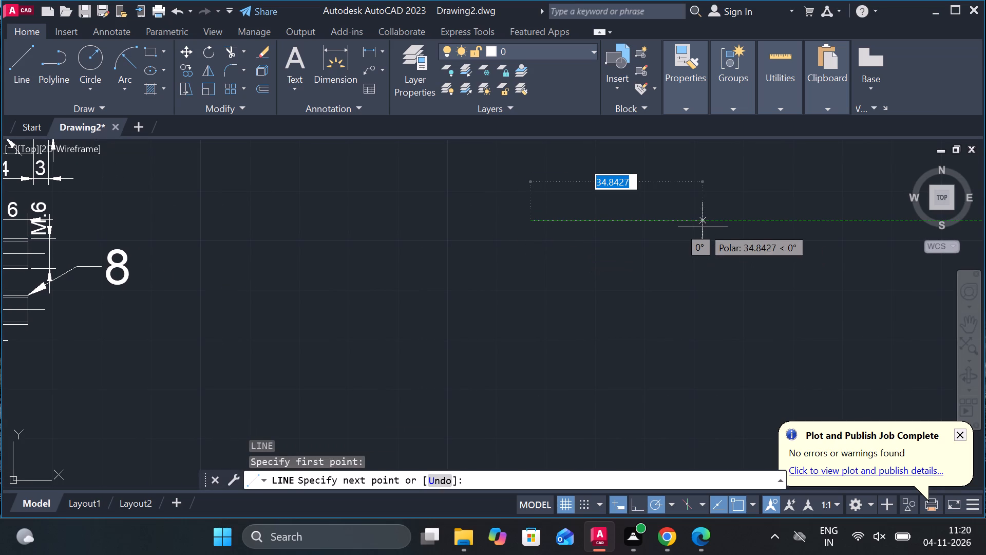
type("14")
key("space")
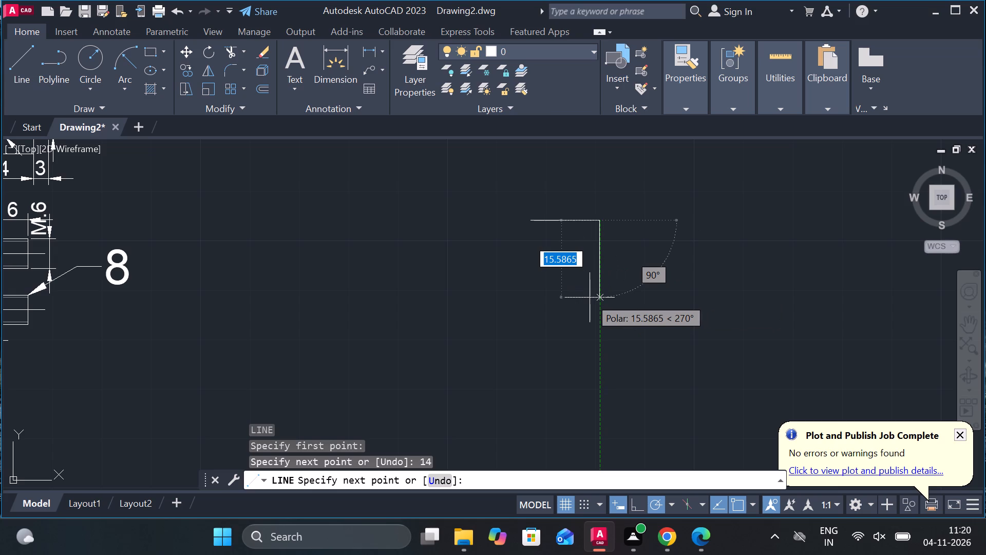
type("22")
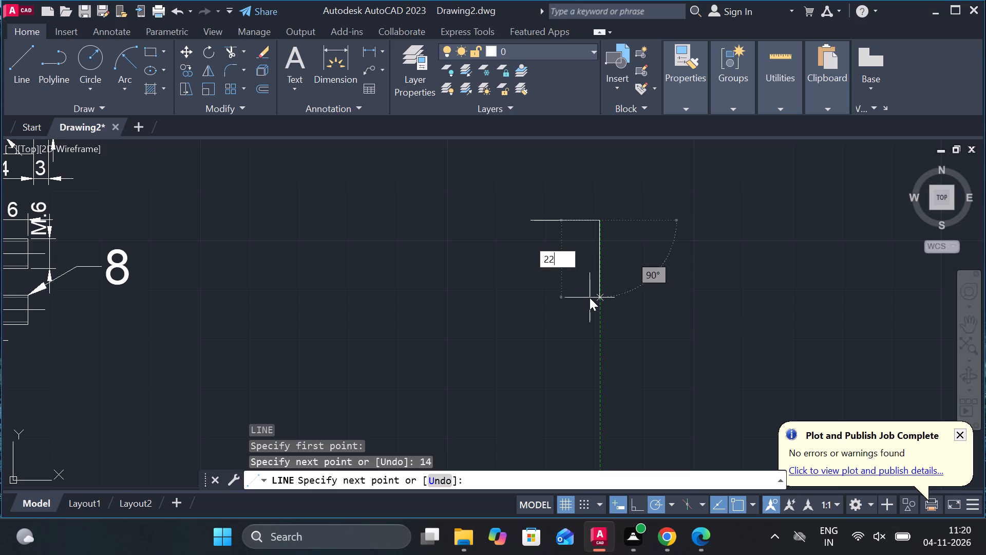
key("space")
middle_click_drag(431, 314, 495, 321)
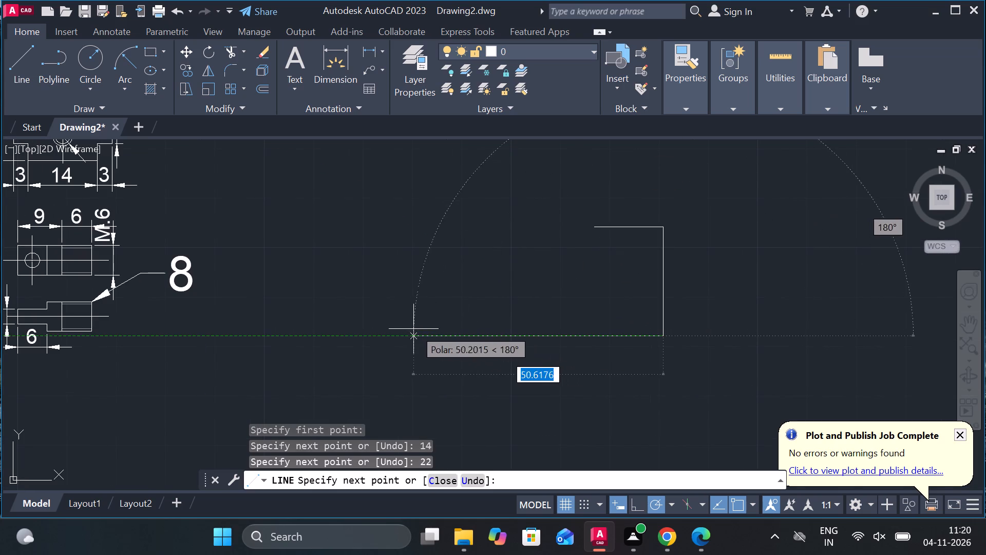
left_click(406, 329)
key("Escape")
key("Escape")
Draw a circle of diameter 16 centred on the long horizontal line near its left end.
key("c")
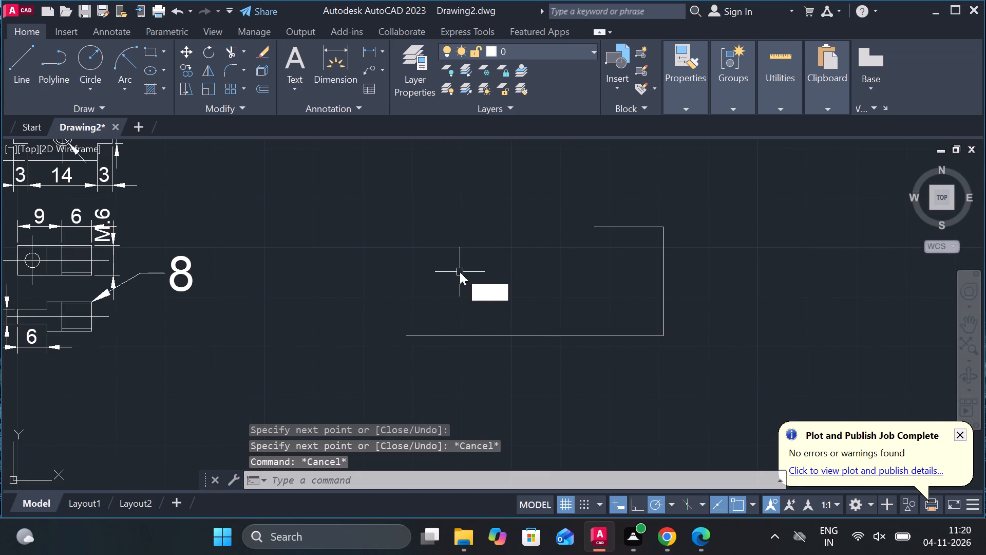
key("space")
left_click(432, 334)
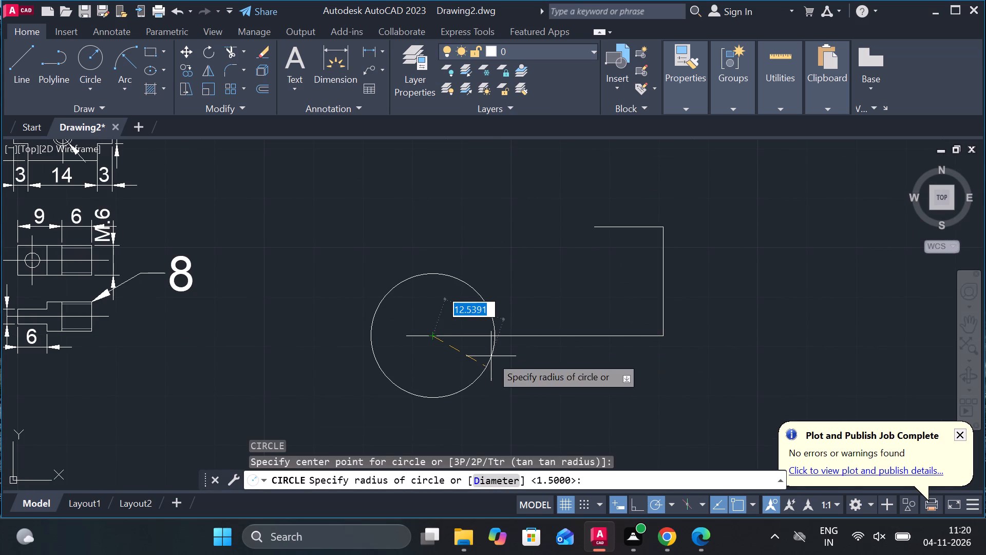
type("D")
key("space")
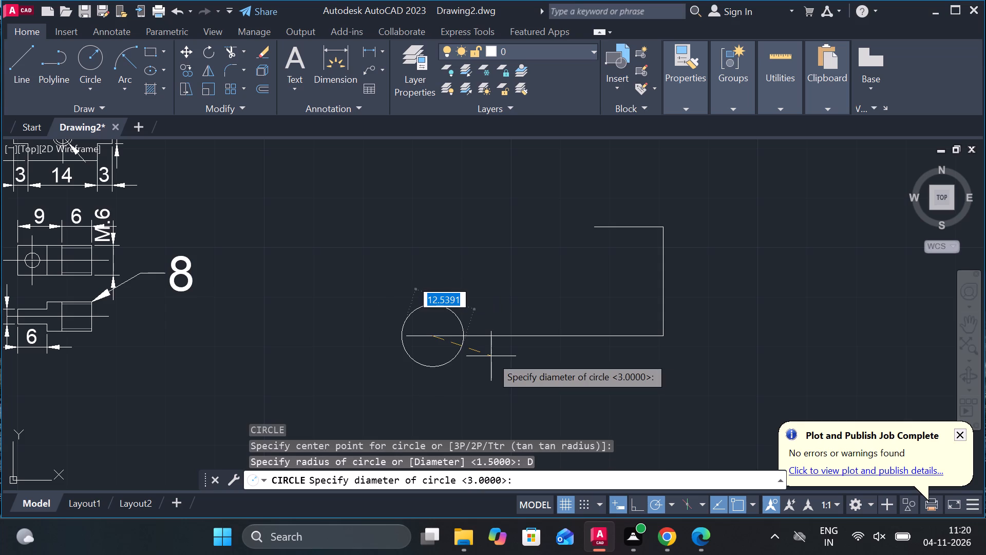
type("16")
key("space")
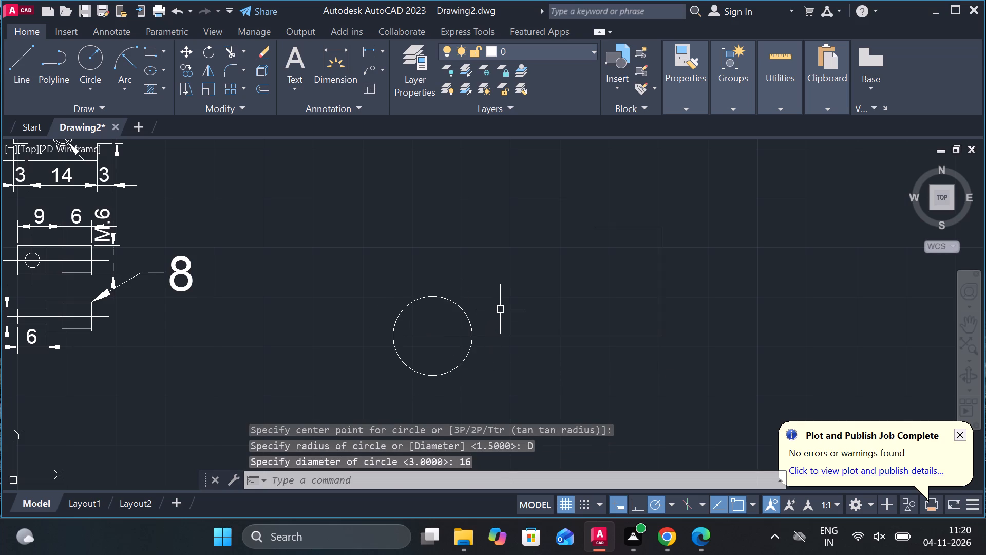
Draw a concentric circle of diameter 32 around the 16 diameter circle.
type("C")
key("space")
left_click(435, 339)
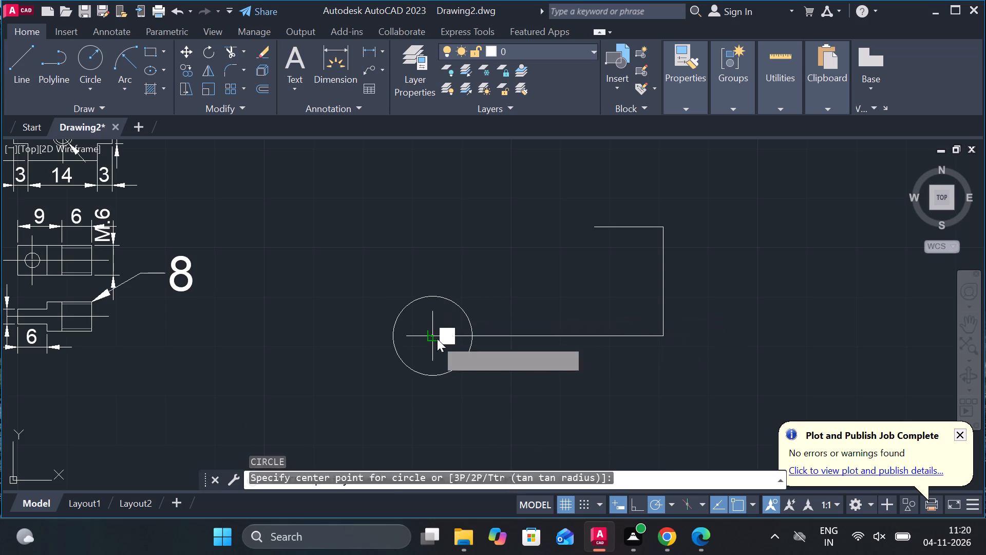
type("D")
key("space")
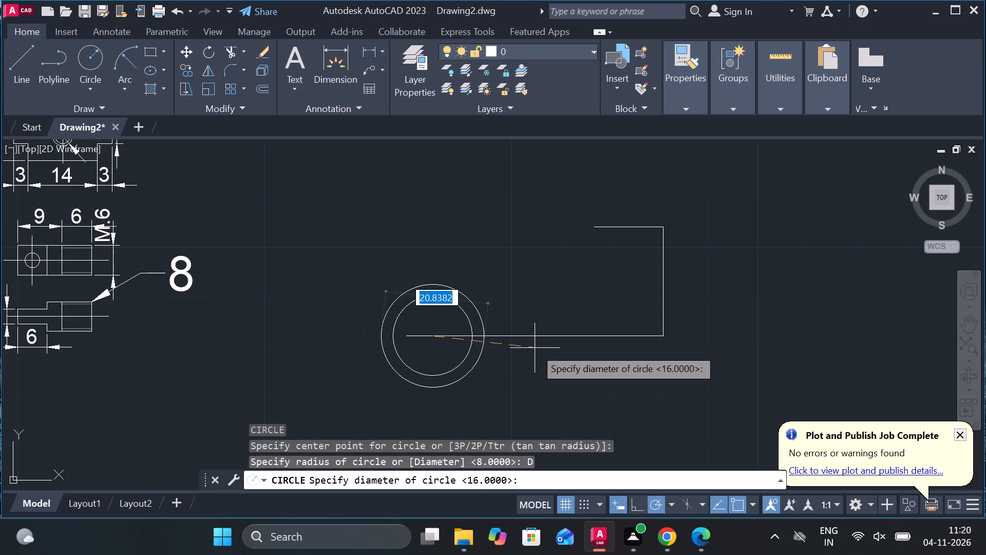
type("32")
key("space")
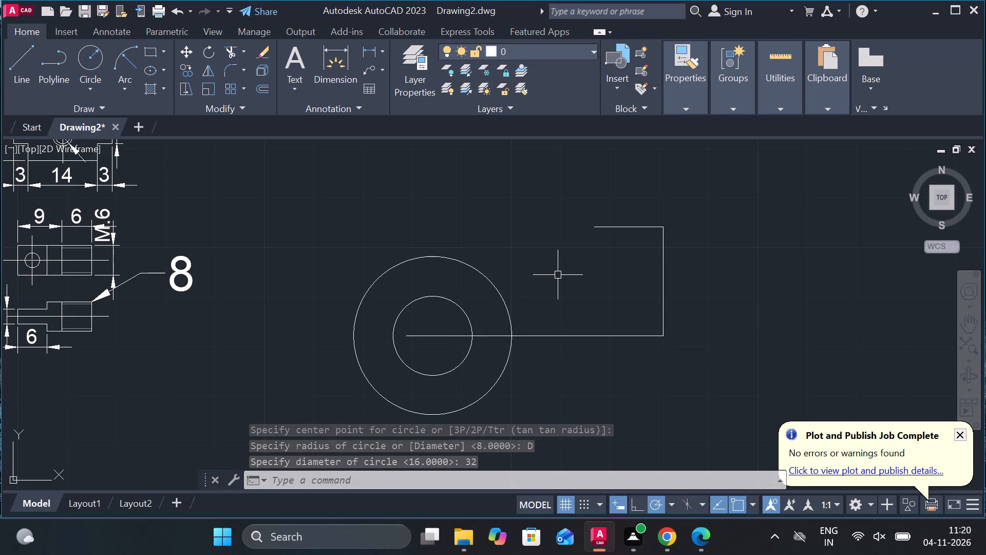
key("Escape")
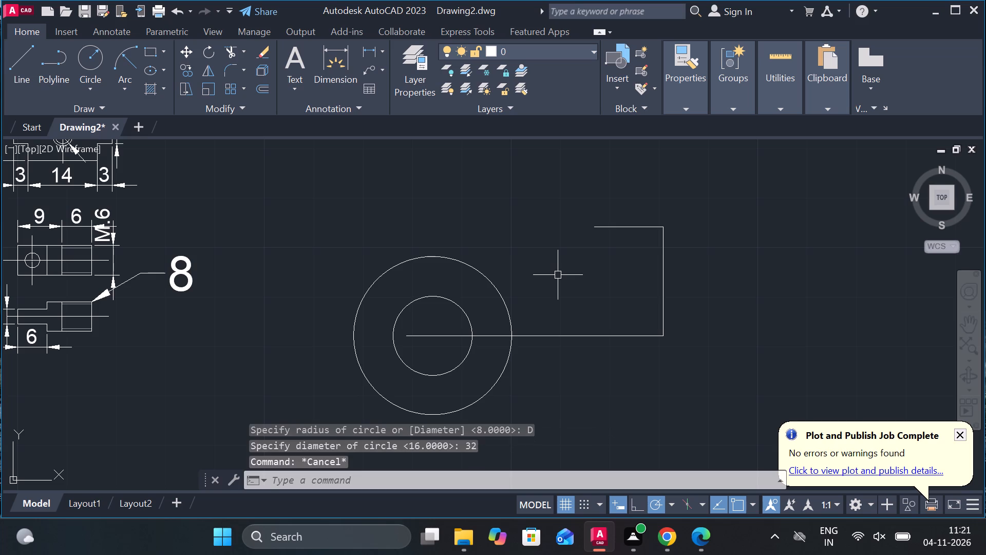
Draw lines from the outer circle's right quadrant 22 upward, 21 leftward, and down to just inside the outer circle.
key("l")
key("Return")
left_click(513, 336)
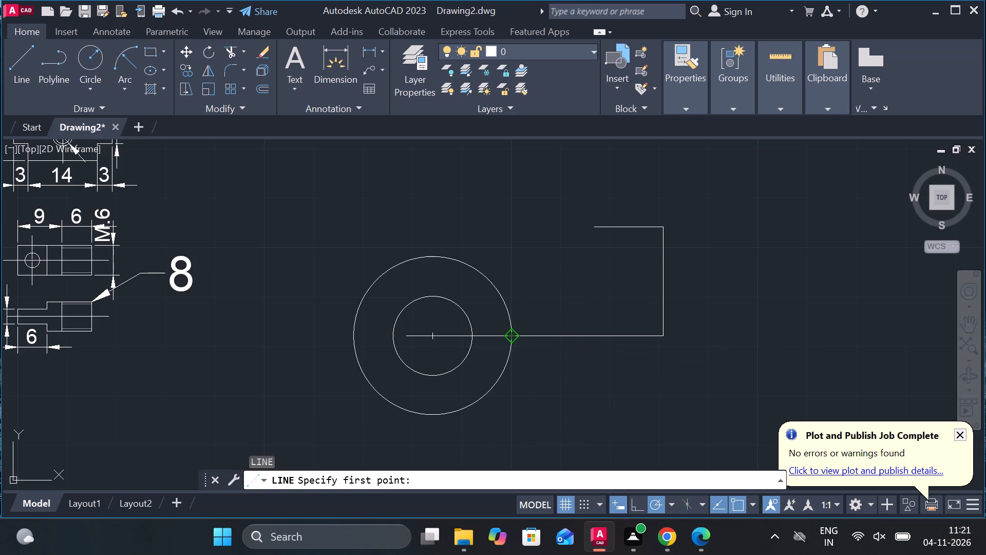
type("22")
key("space")
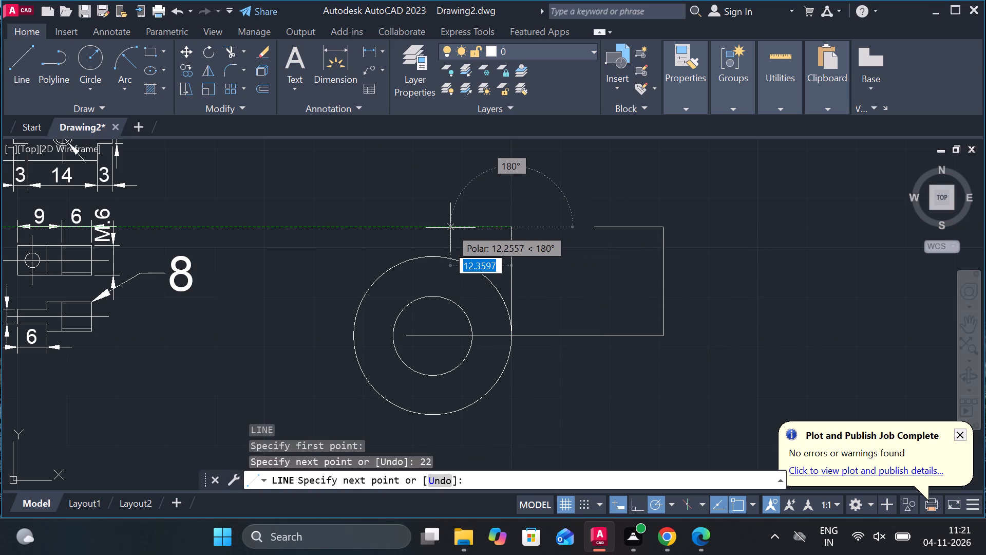
type("21")
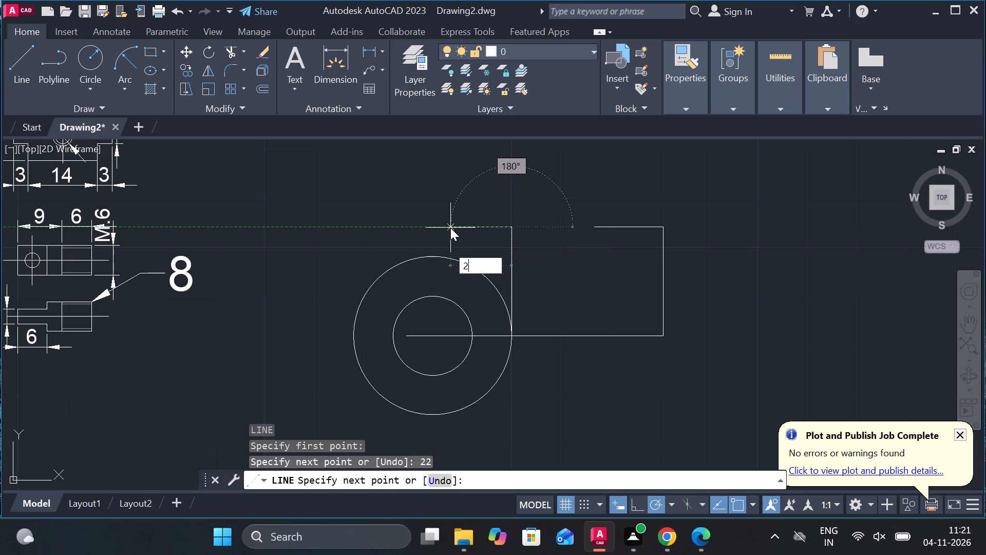
key("space")
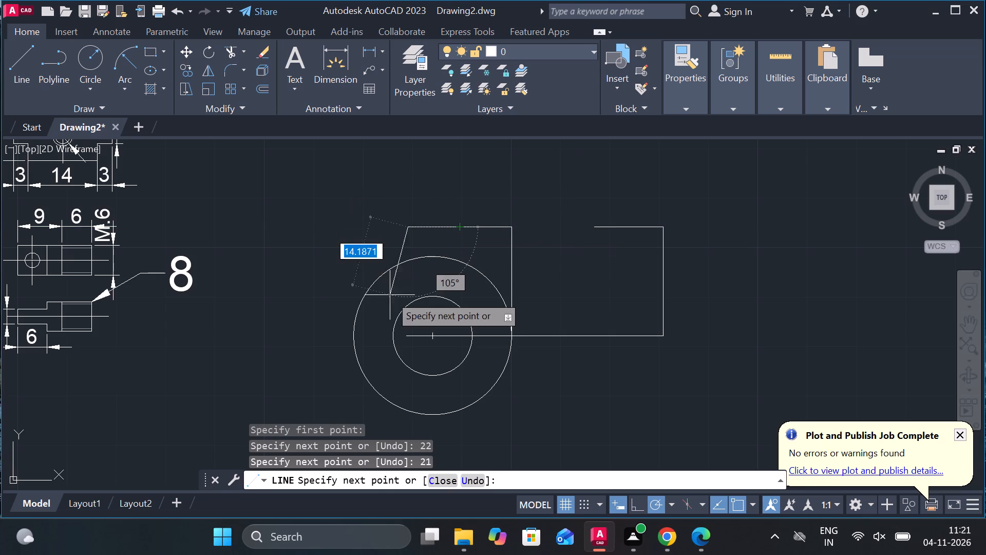
scroll(414, 270, "up", 2)
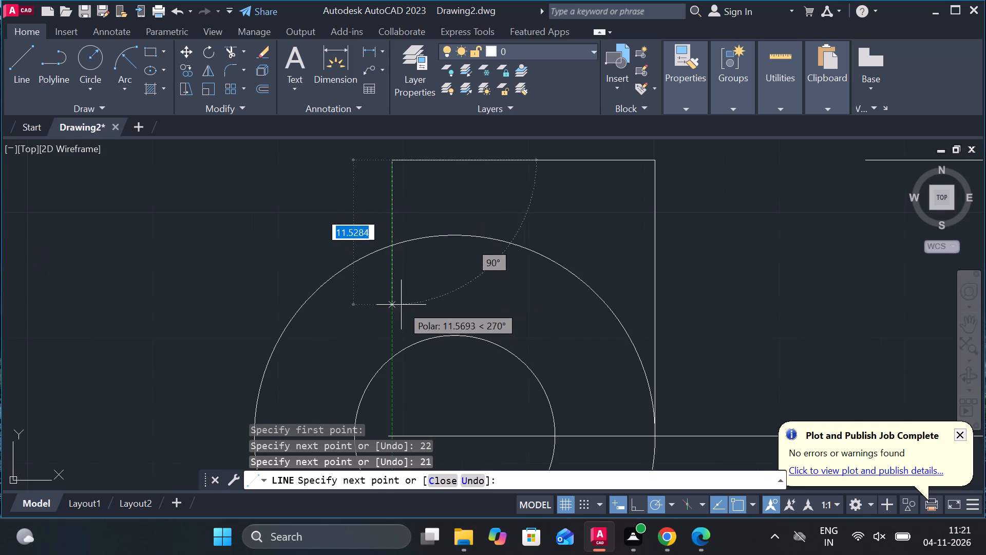
left_click(392, 296)
key("Escape")
Trim the left vertical line's end inside the outer circle and the circle's arc between the two vertical lines.
type("TR")
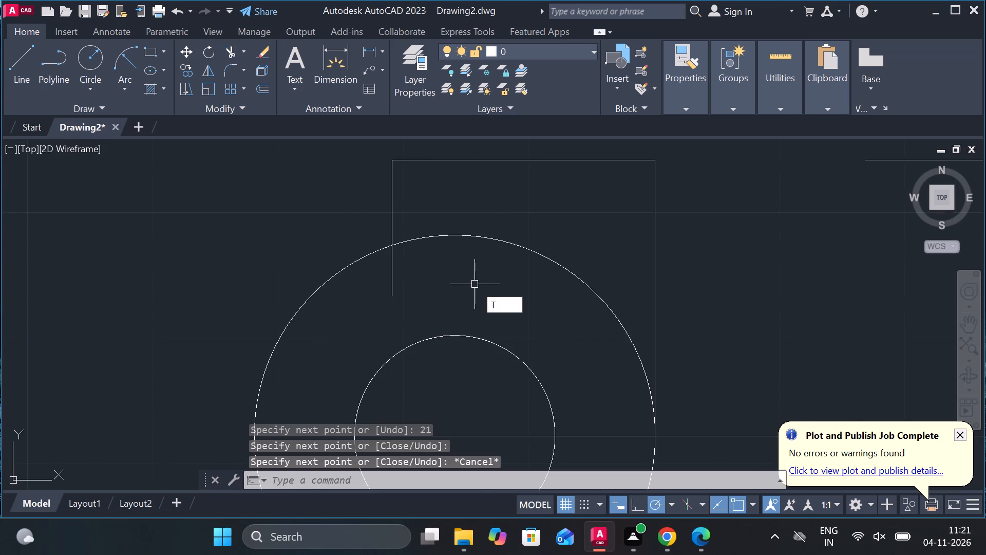
key("space")
left_click(396, 271)
left_click(380, 271)
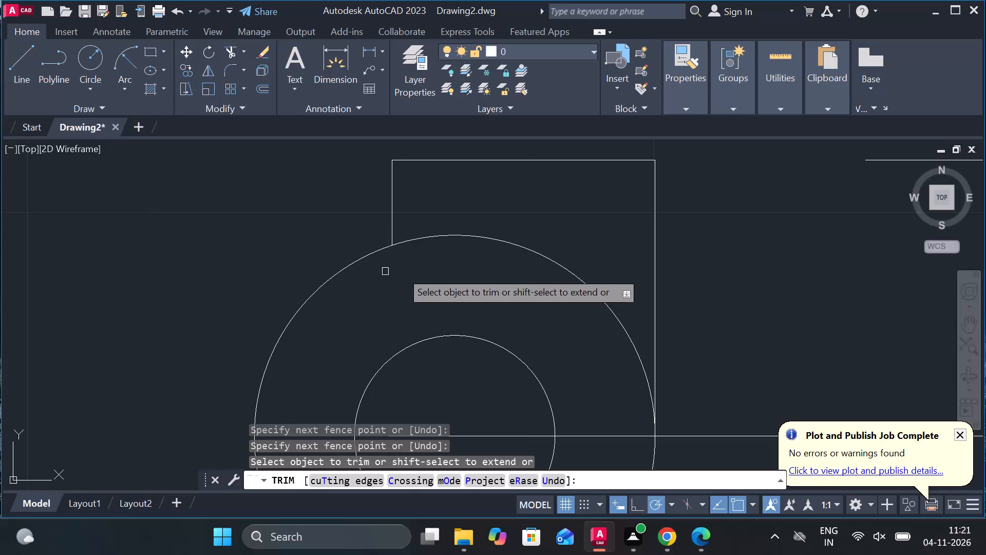
left_click(419, 264)
left_click(481, 222)
scroll(483, 222, "down", 1)
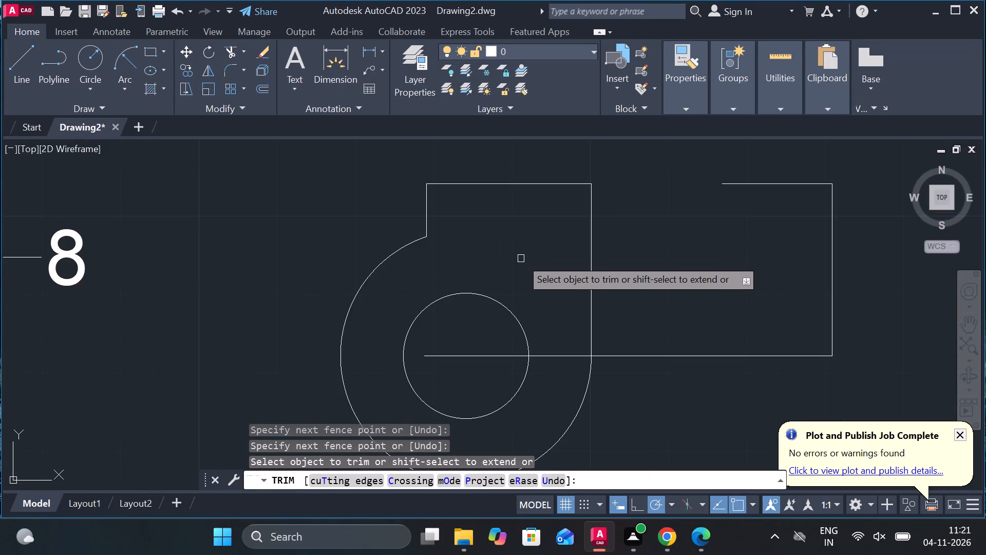
middle_click_drag(521, 258, 533, 224)
key("Escape")
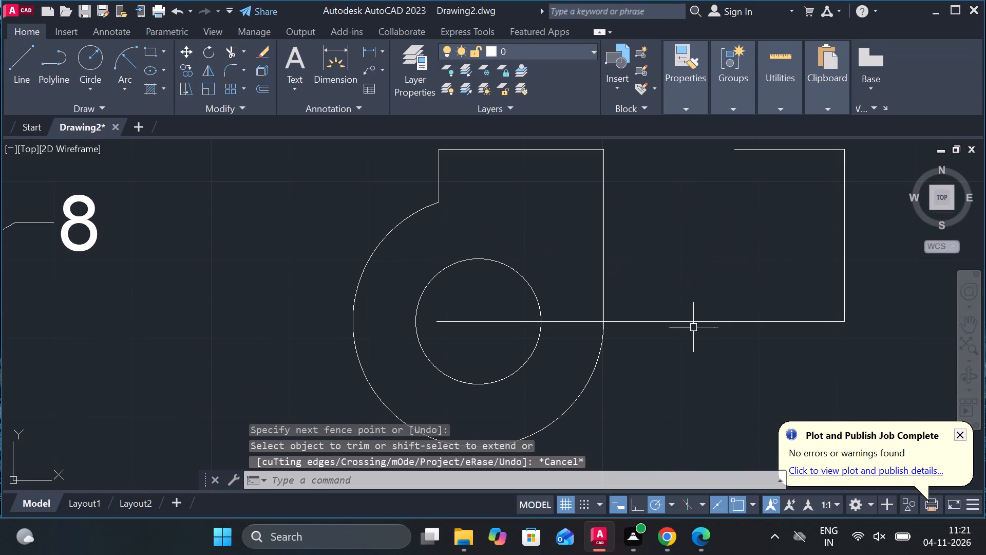
Erase the long horizontal line running through the circles to the side view's vertical line.
left_click(659, 321)
type("E")
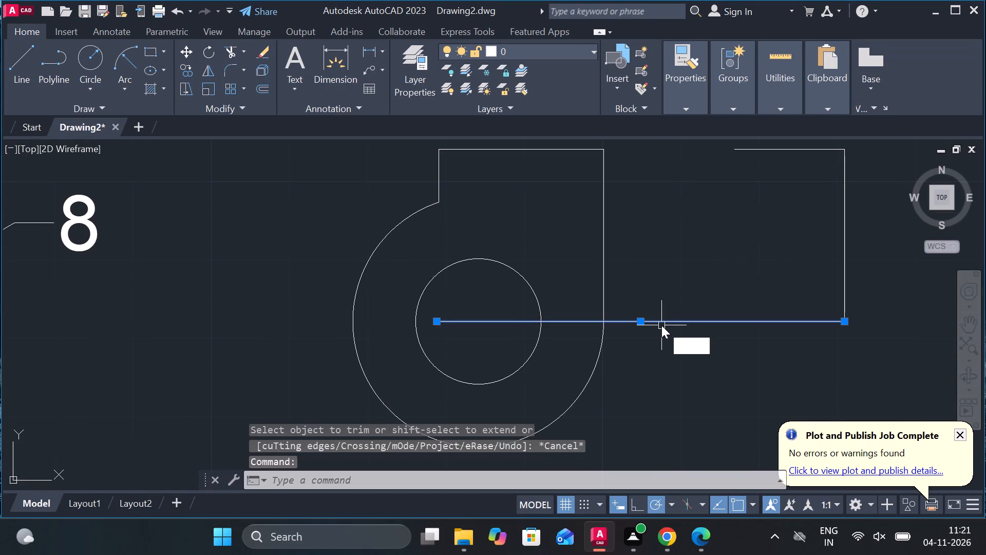
key("space")
Add a center mark to the inner 16 diameter circle.
type("CM")
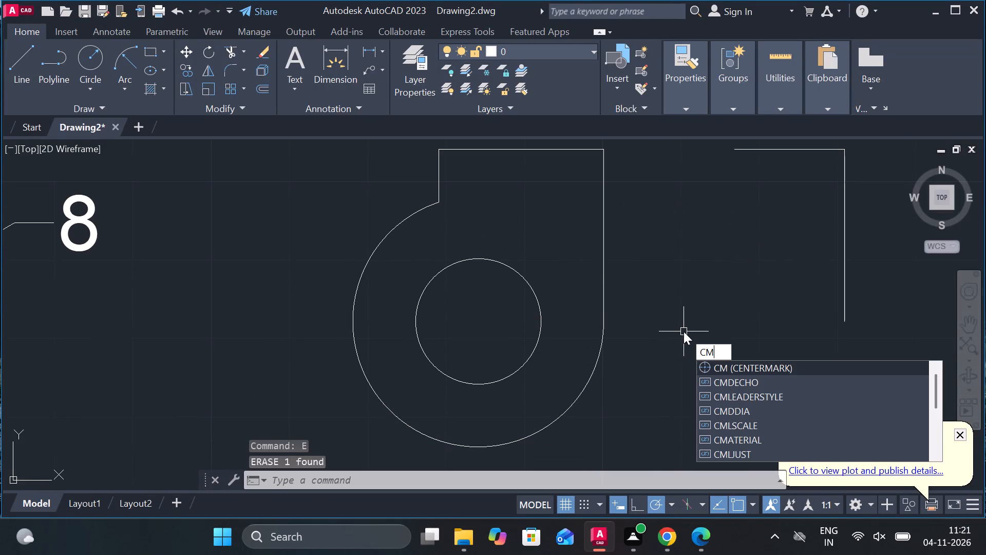
left_click(714, 364)
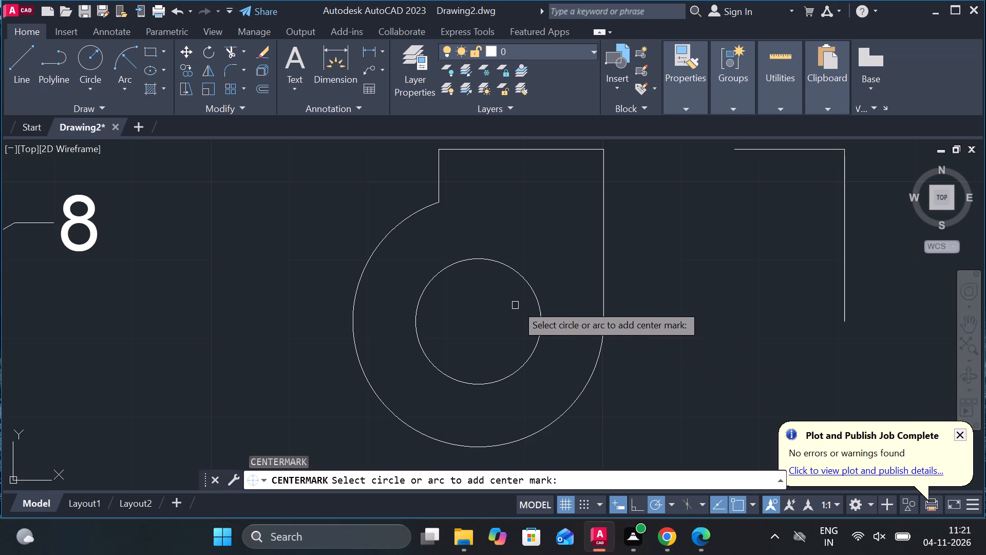
left_click(534, 296)
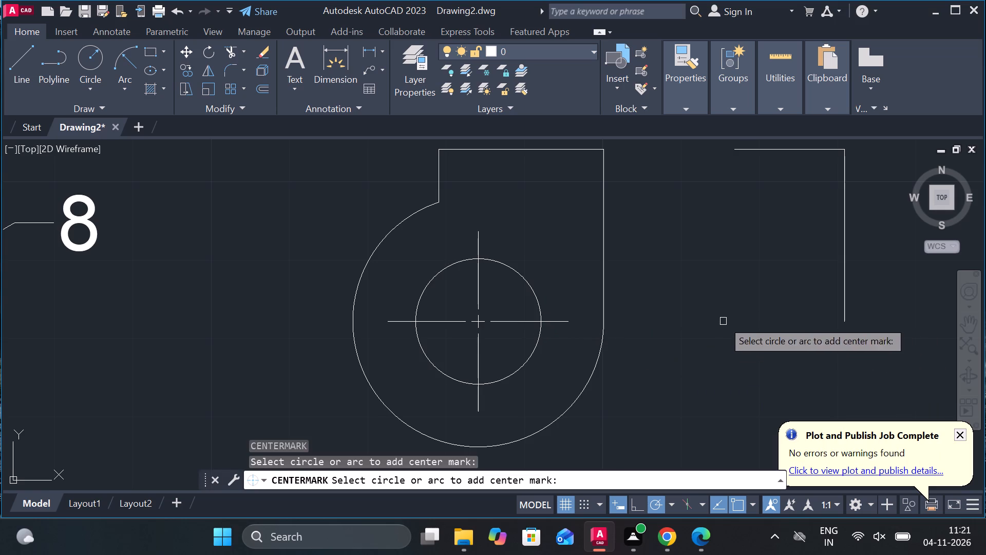
Draw a horizontal line about 60 long from the outer circle's bottom quadrant past the side view's vertical line.
key("Escape")
middle_click_drag(721, 314, 671, 312)
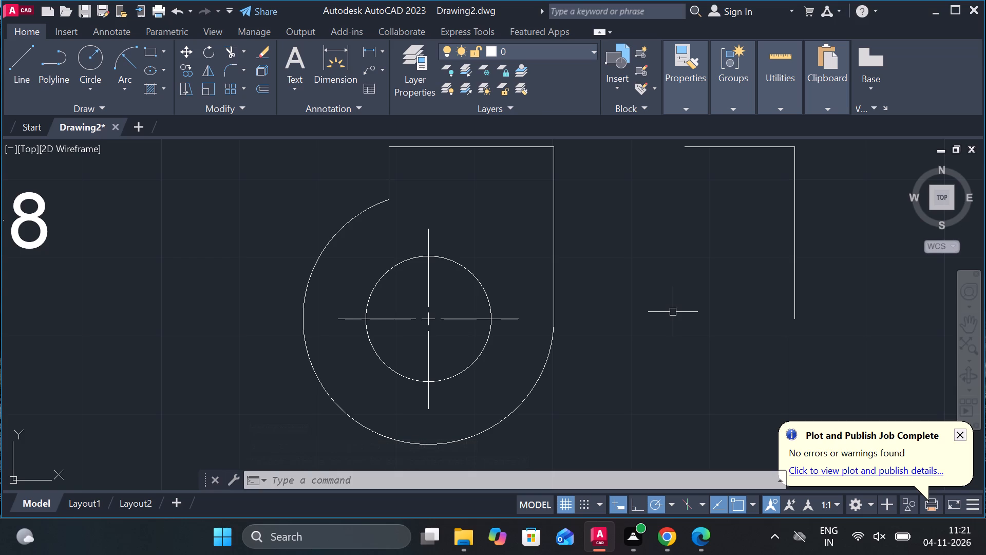
middle_click_drag(629, 298, 608, 244)
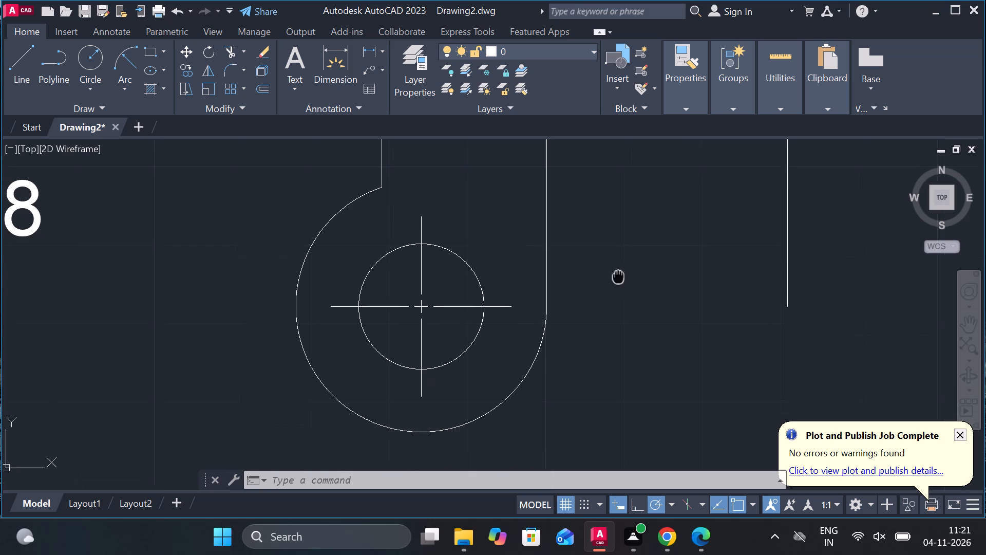
middle_click_drag(608, 244, 608, 242)
key("Escape")
key("l")
key("Return")
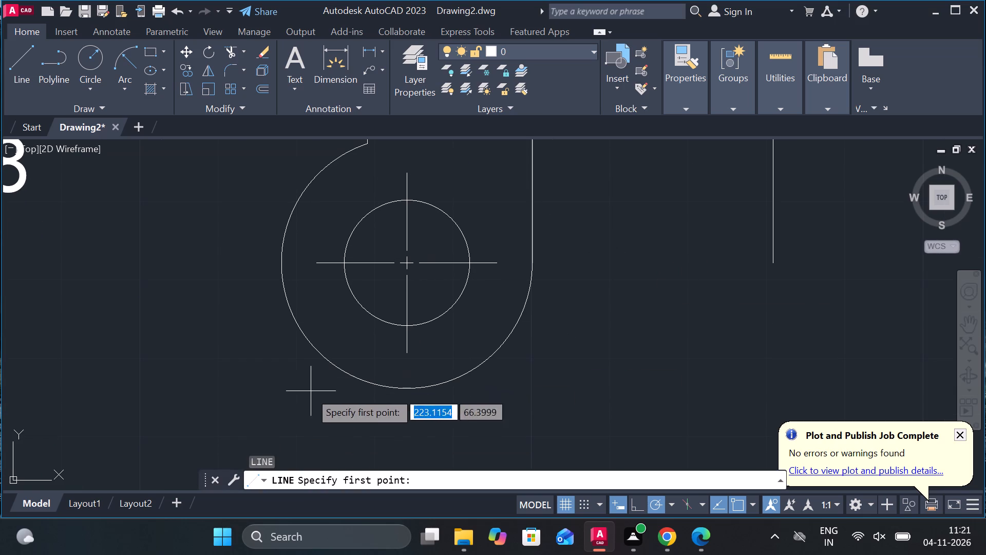
left_click(407, 395)
middle_click_drag(470, 393, 400, 368)
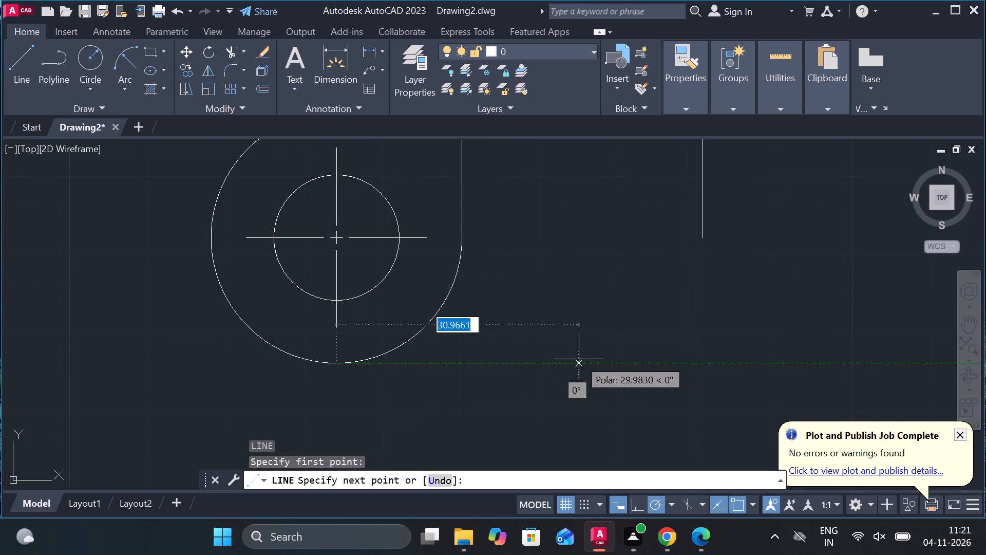
left_click(809, 353)
key("Escape")
Extend the side view's right vertical line down to the new horizontal base line.
type("EX")
key("space")
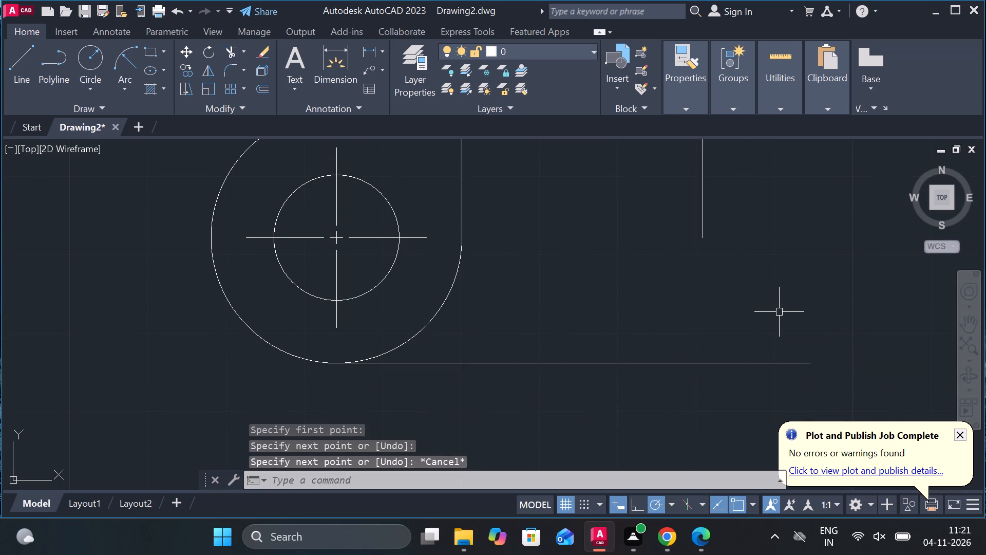
left_click(703, 222)
scroll(650, 274, "down", 1)
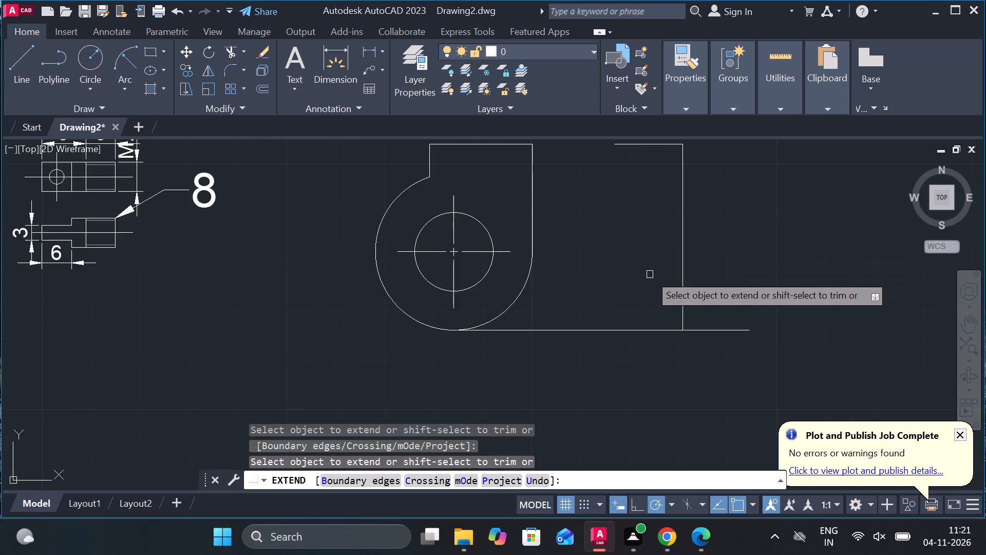
middle_click_drag(627, 271, 614, 335)
key("Escape")
Draw a vertical line about 44.5 long from the left end of the side view's top edge down past the base line.
key("l")
key("Return")
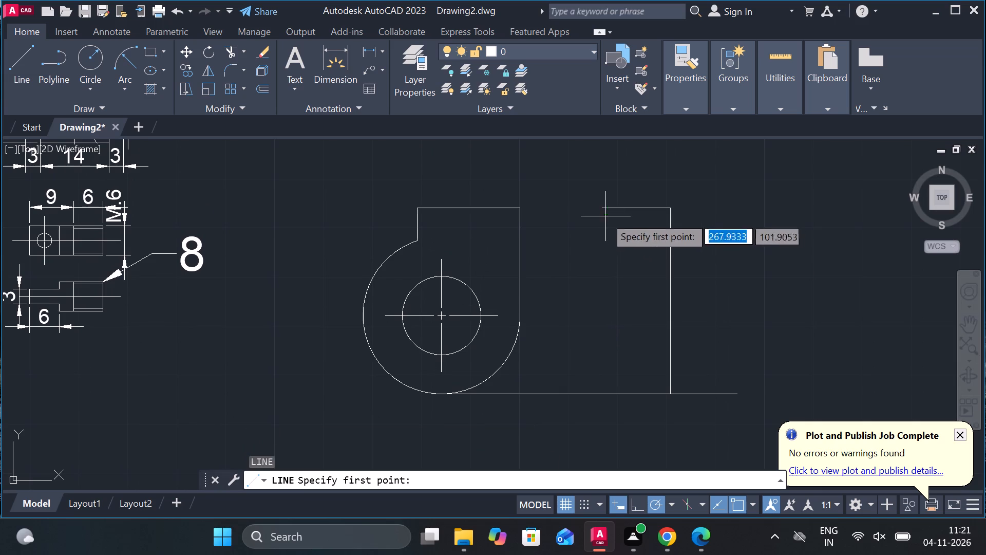
left_click(599, 210)
middle_click_drag(609, 410, 602, 396)
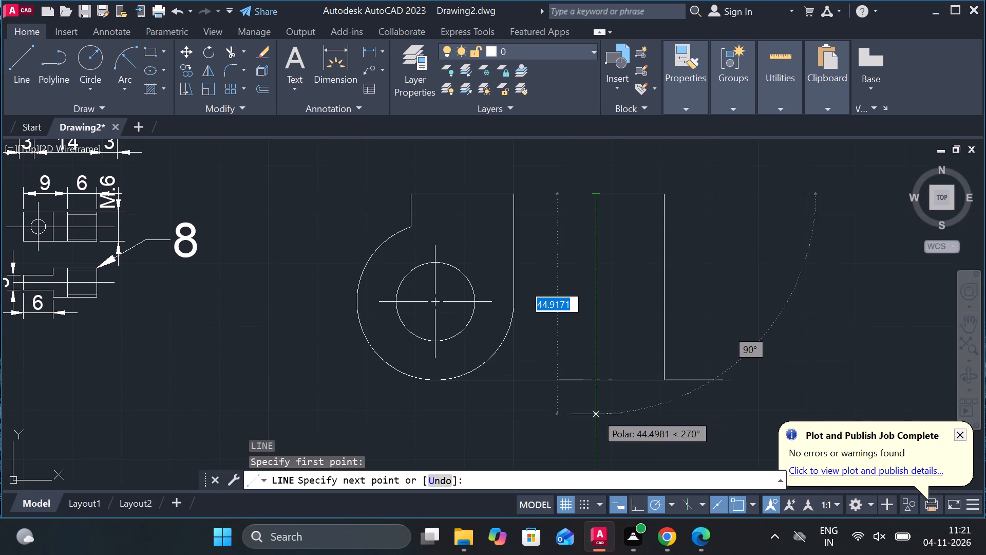
left_click(596, 414)
key("Escape")
Trim the side view's left line below the base line and the base line on both sides of the side view.
type("TR")
key("space")
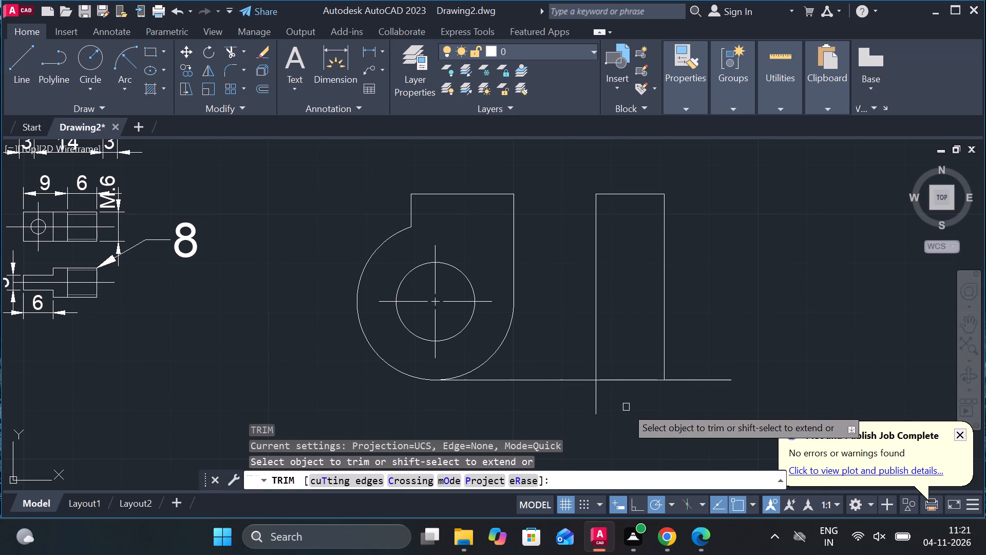
left_click(600, 400)
left_click(600, 400)
left_click(574, 400)
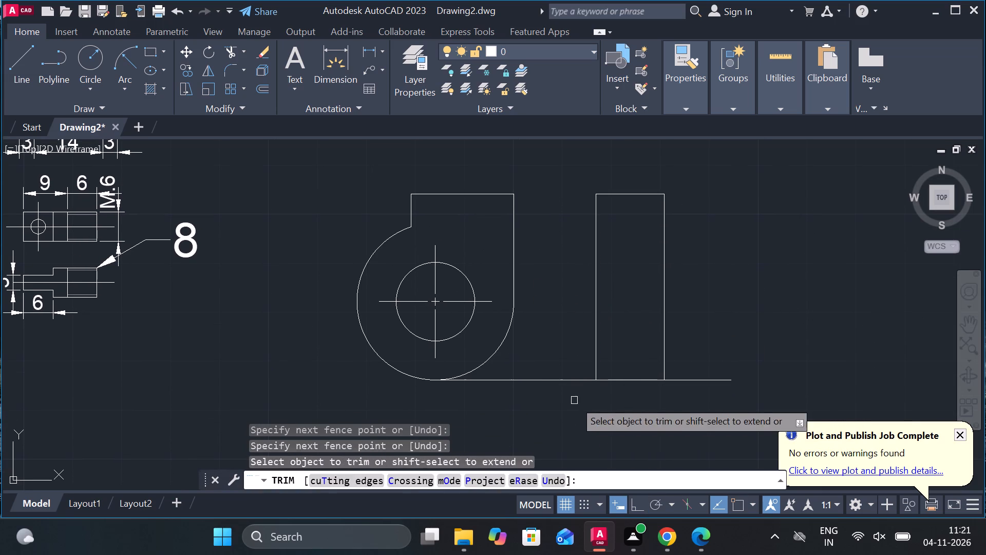
left_click(571, 396)
left_click(547, 321)
left_click(678, 408)
left_click(696, 339)
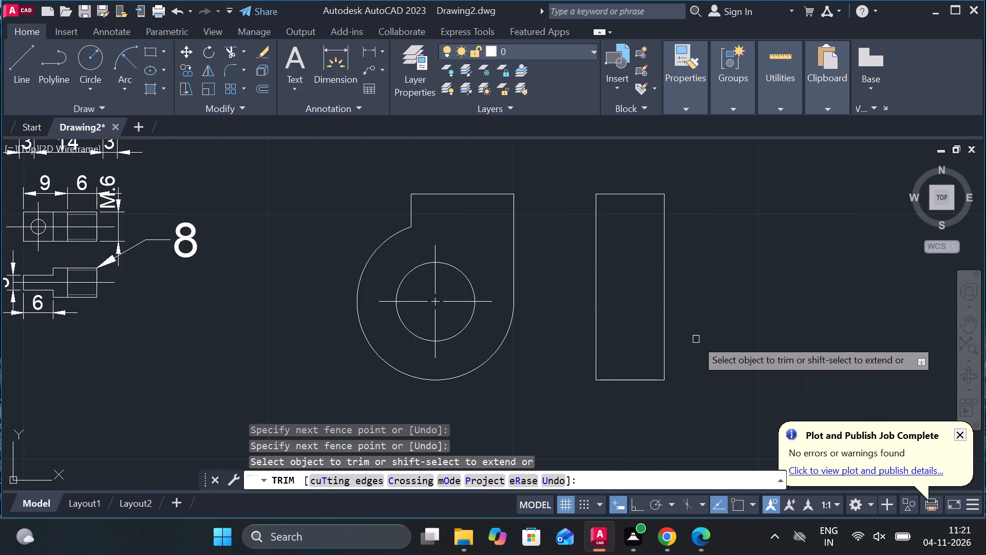
key("Escape")
Draw a horizontal line level with the bore centre, from between the views across the side view and past its right edge.
scroll(436, 223, "up", 2)
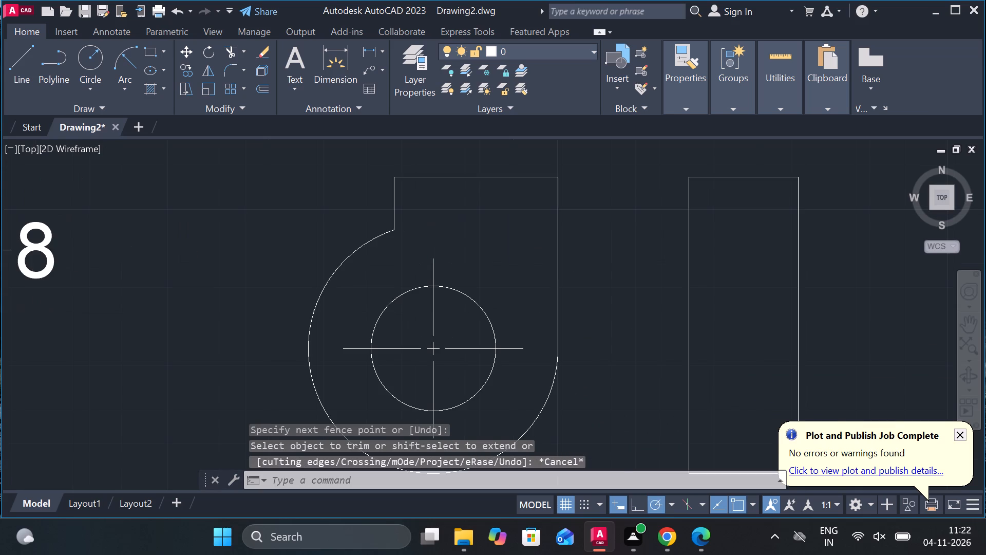
middle_click_drag(528, 242, 440, 240)
middle_click_drag(508, 290, 442, 221)
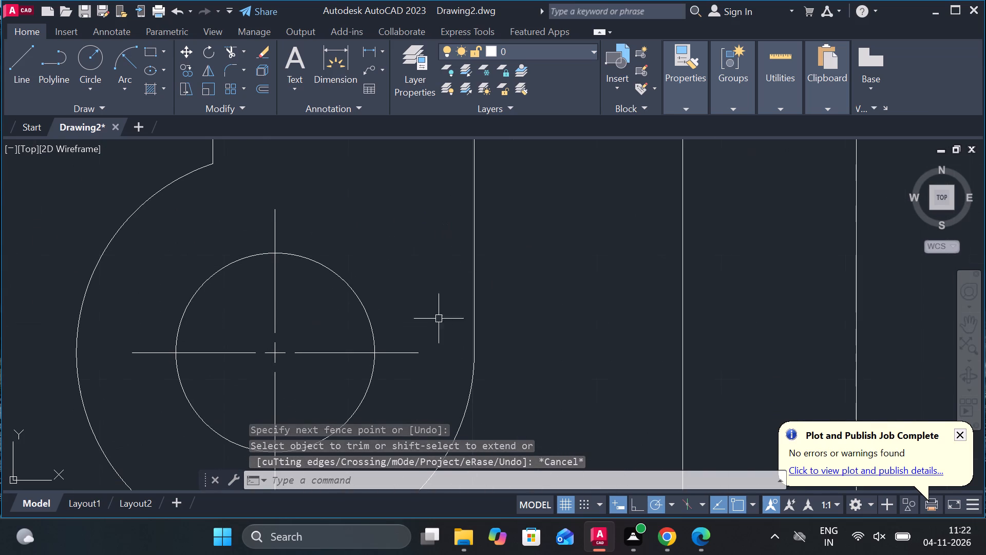
middle_click_drag(471, 338, 461, 301)
key("Escape")
key("l")
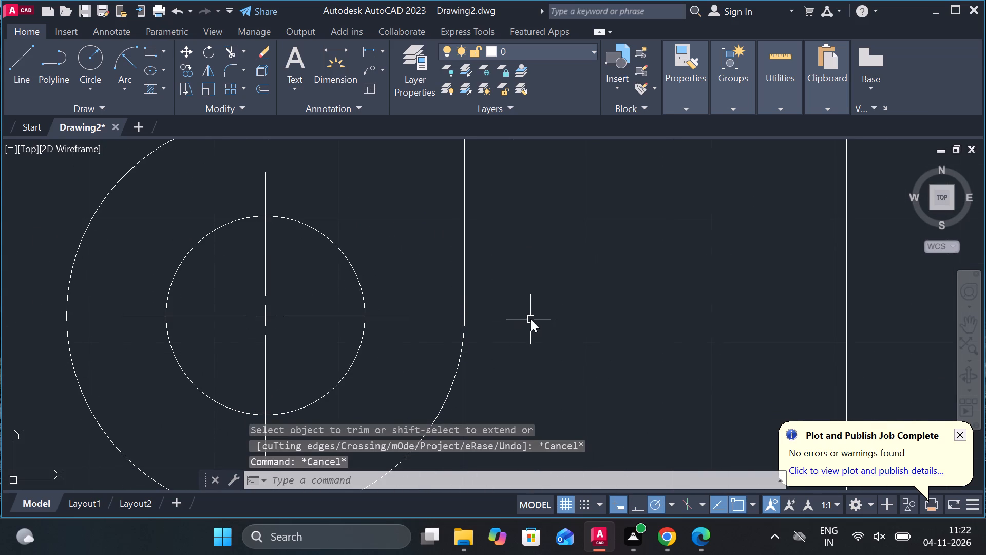
key("Return")
left_click(514, 317)
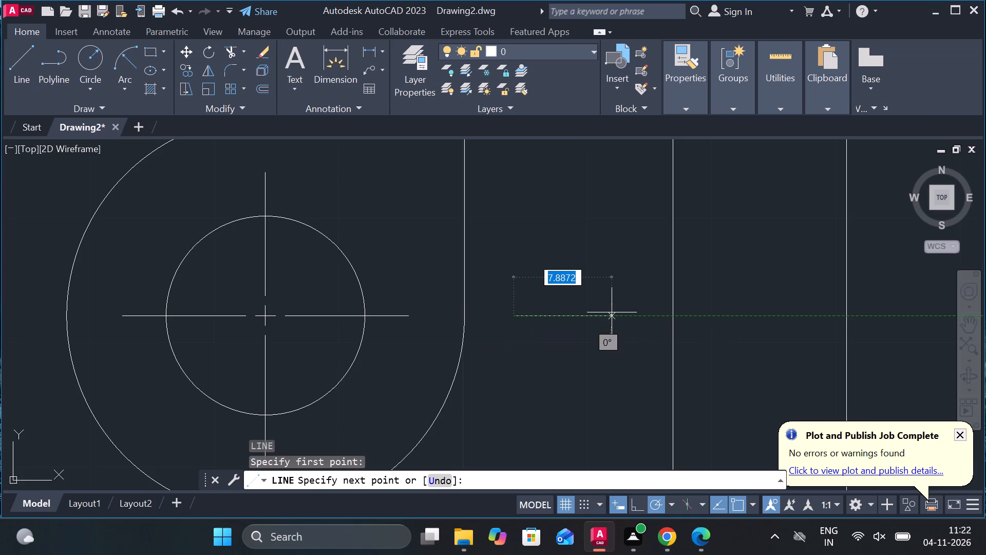
middle_click_drag(613, 311, 537, 298)
scroll(537, 298, "down", 1)
left_click(764, 294)
key("Escape")
middle_click_drag(733, 281, 685, 345)
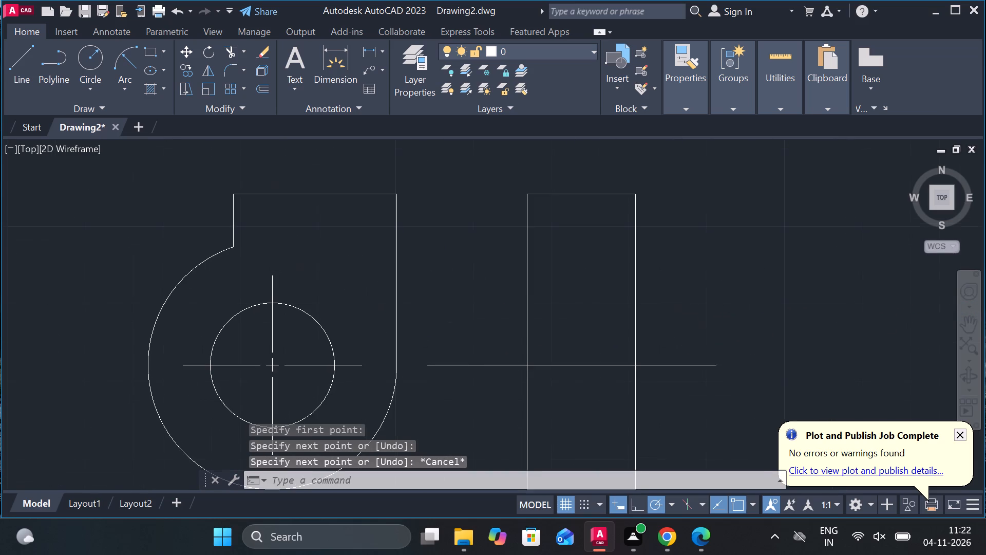
Offset the side view's horizontal centre line 15 upward.
key("Escape")
left_click(684, 363)
key("o")
key("Return")
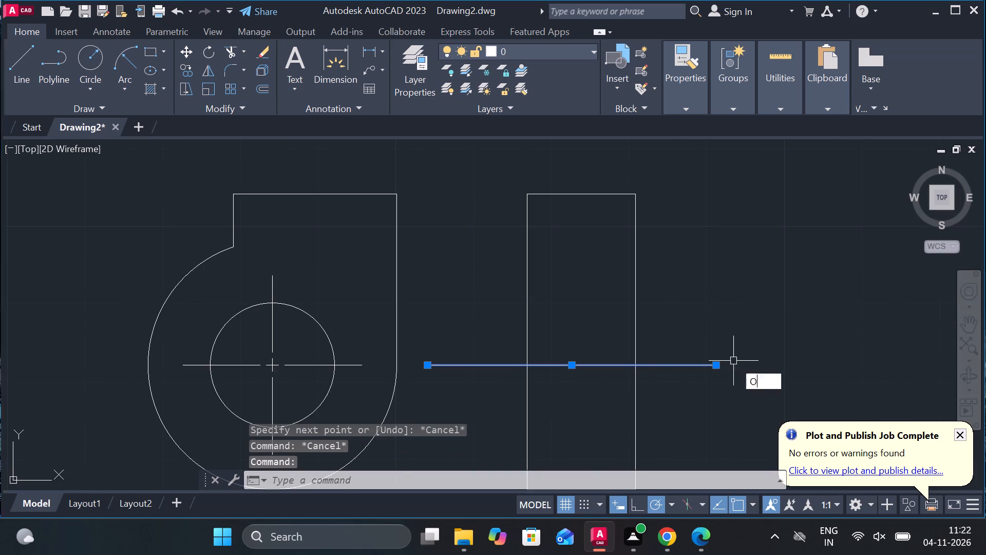
key("Return")
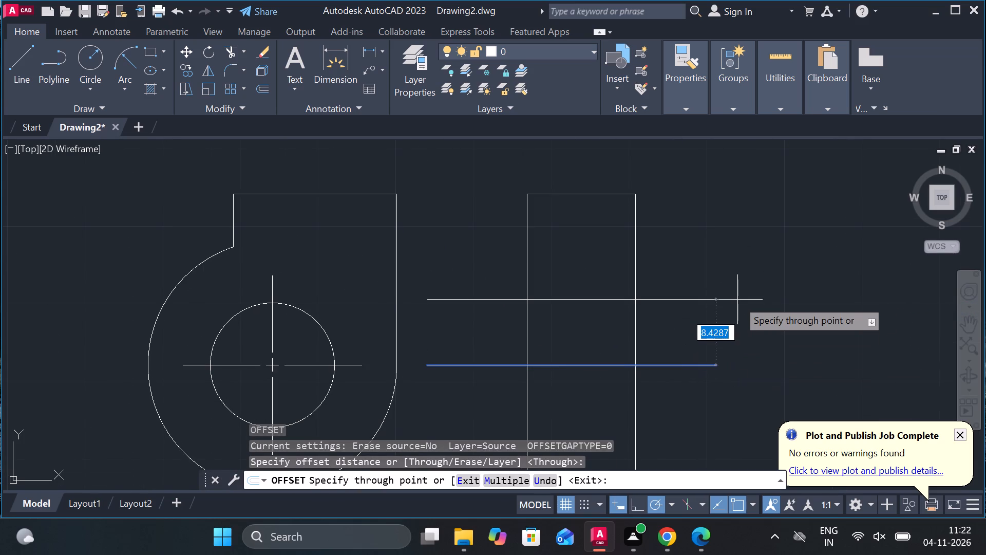
type("15")
key("Return")
middle_click_drag(401, 290, 485, 295)
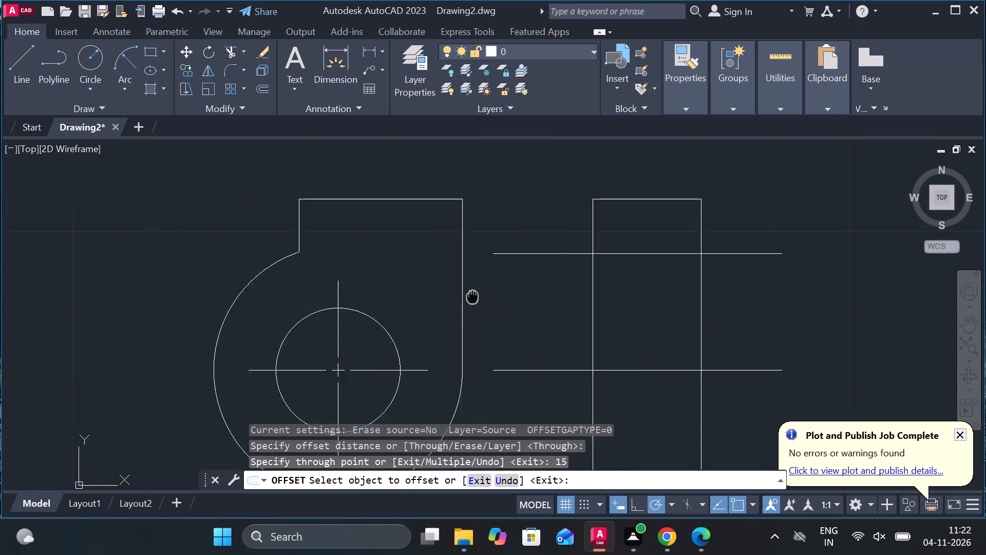
middle_click_drag(485, 295, 495, 295)
scroll(356, 259, "up", 2)
middle_click_drag(506, 265, 475, 303)
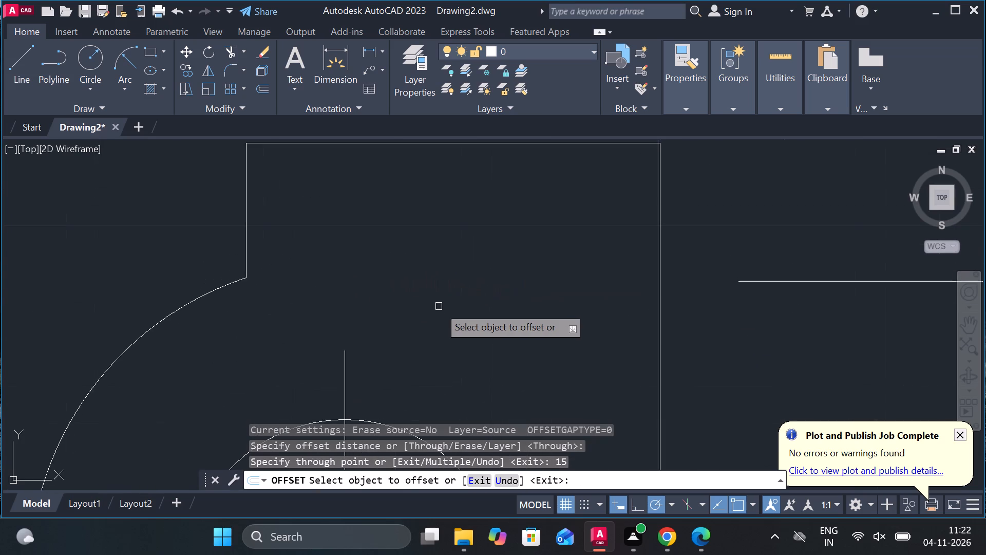
scroll(439, 306, "down", 1)
key("Escape")
Lengthen the offset line leftward across the front view to beyond its left outline.
left_click(646, 292)
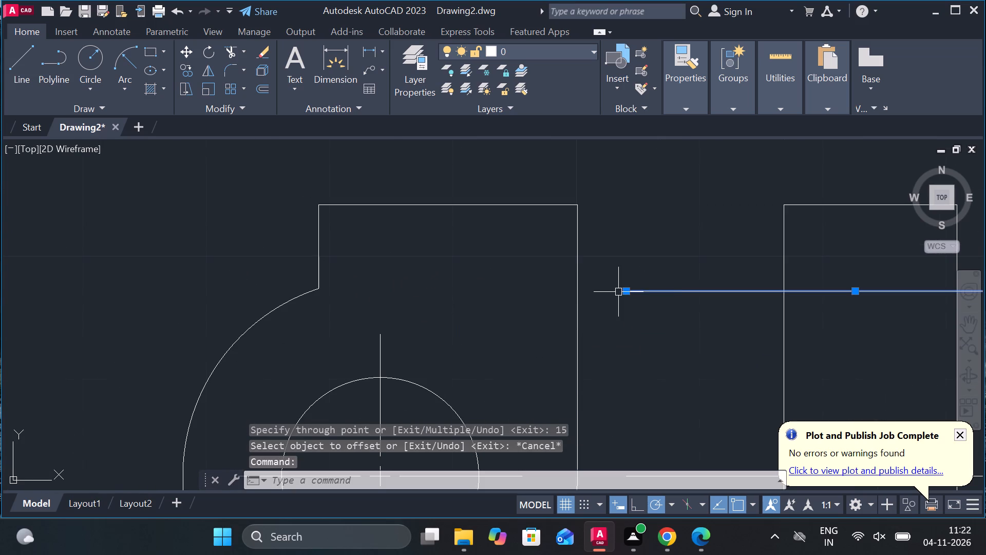
left_click(674, 330)
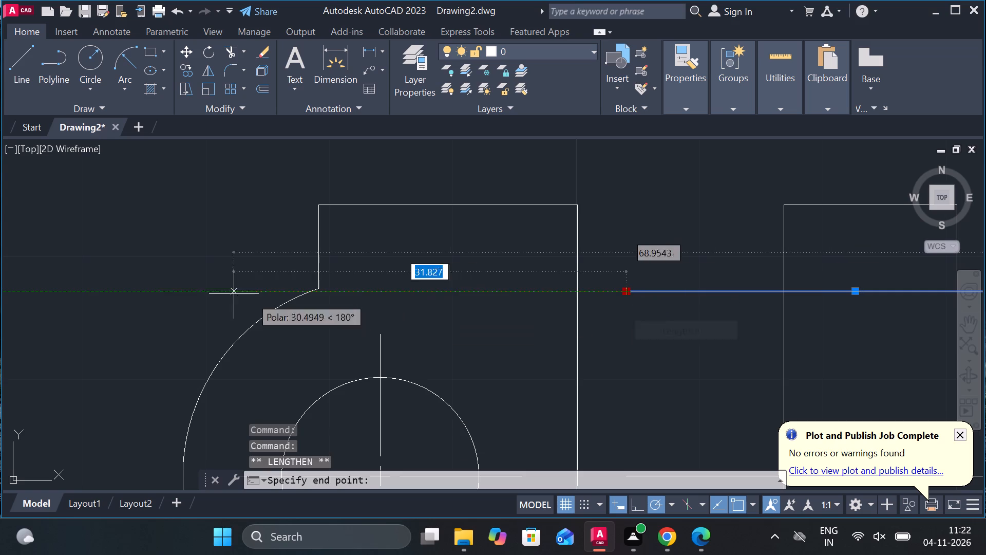
left_click(214, 294)
key("Escape")
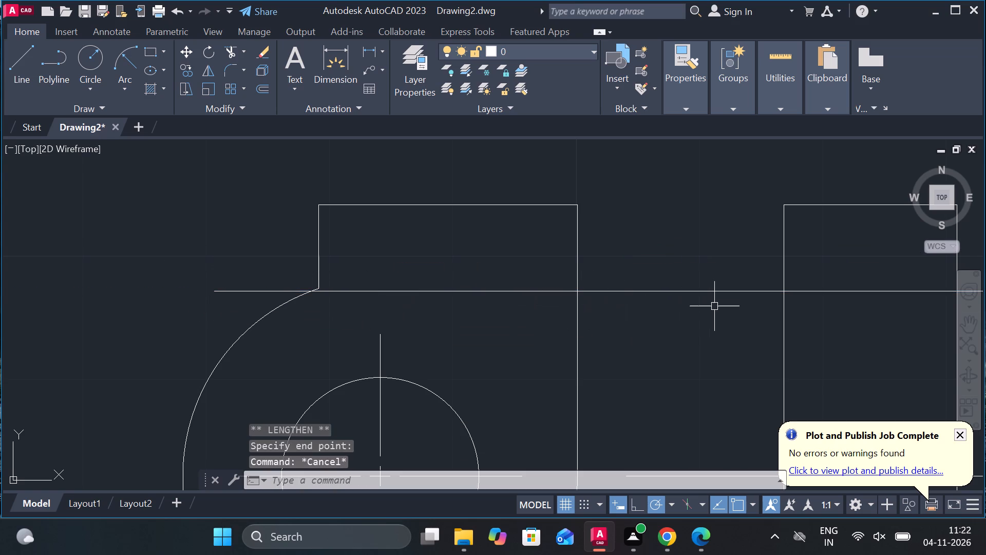
Trim the lengthened line's portion between the front view and the side view.
type("TR")
key("space")
left_click(693, 239)
left_click(690, 351)
key("Escape")
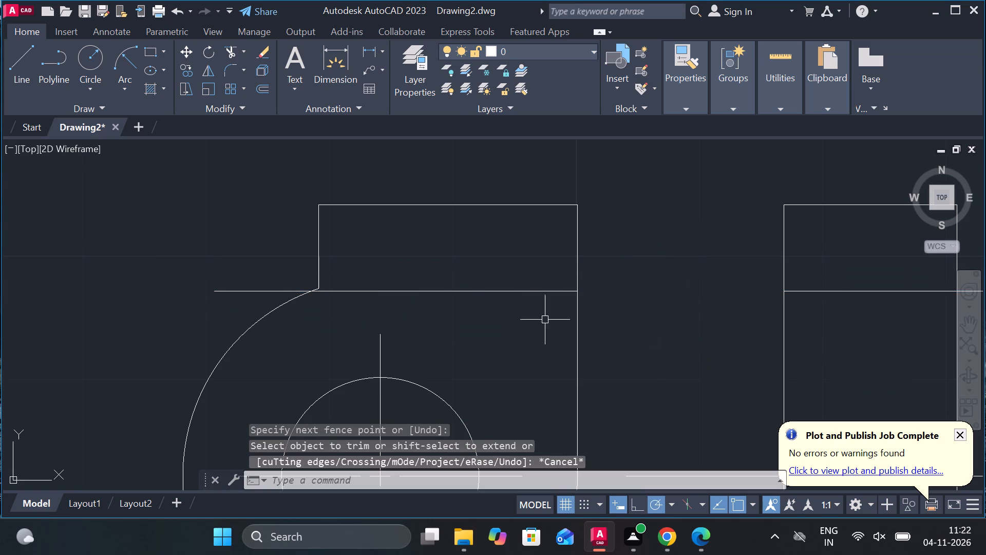
Offset the front view's horizontal line 3.5 upward and 3.5 downward.
left_click(520, 297)
key("Escape")
left_click(513, 292)
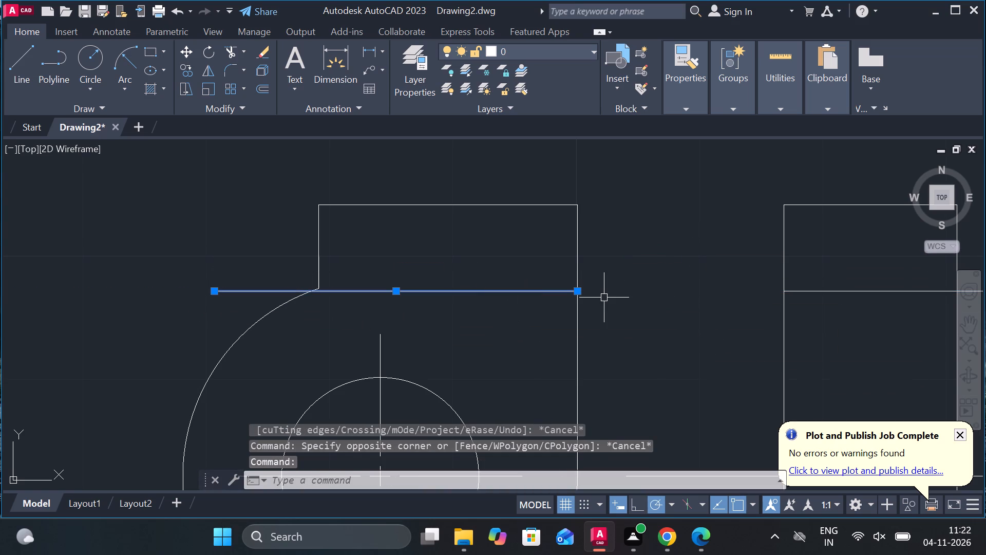
key("o")
key("Return")
key("Return")
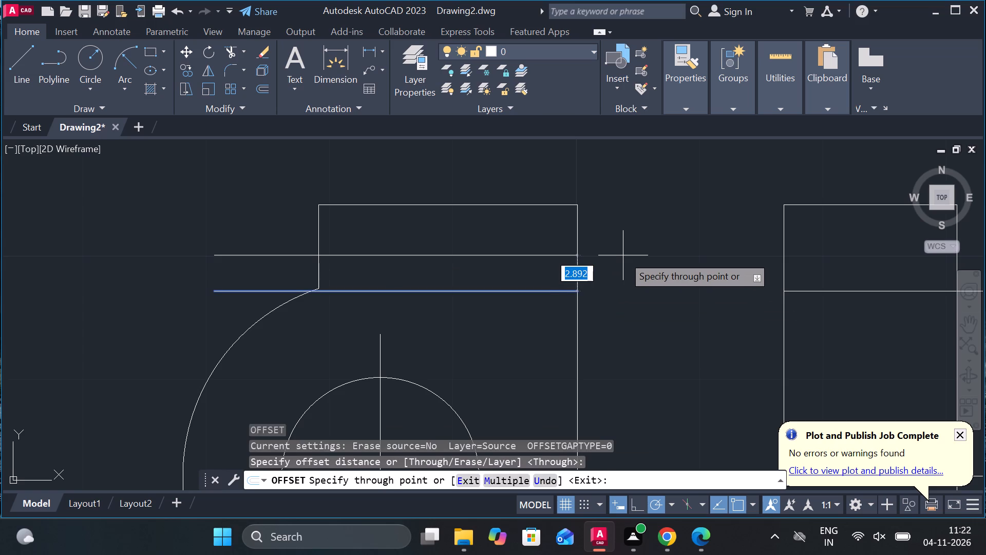
key("3")
type(".5")
key("Return")
left_click(556, 290)
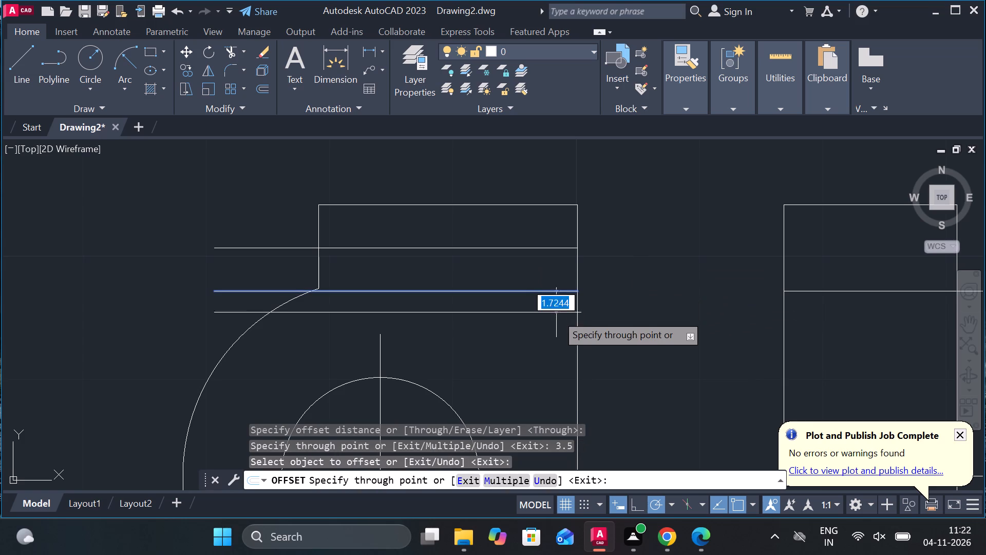
type("3.")
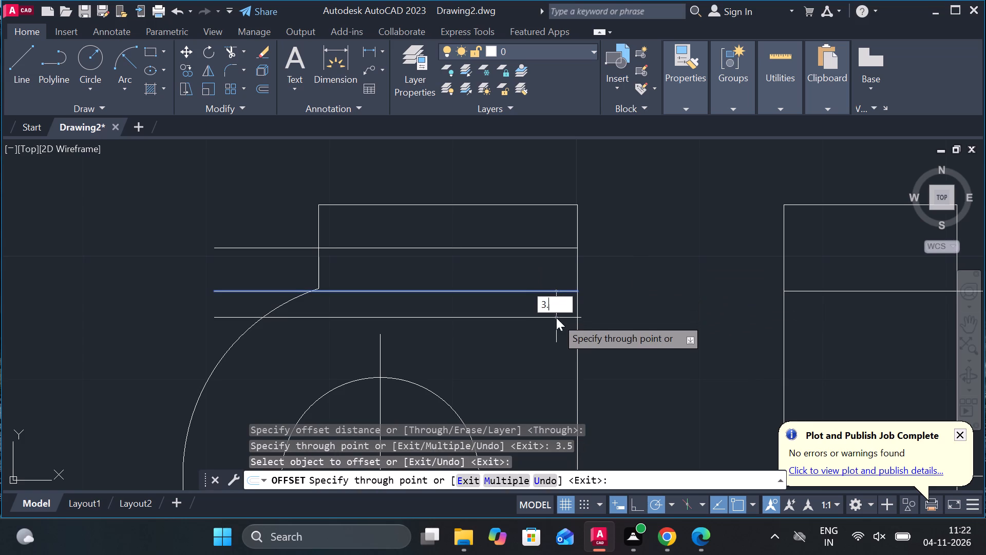
key("5")
key("Return")
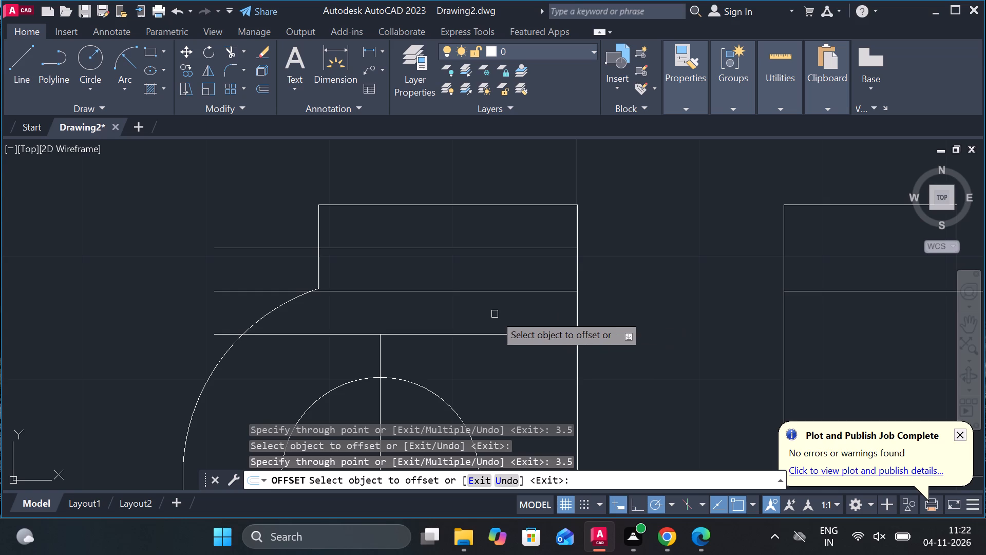
middle_click_drag(496, 314, 562, 298)
key("Escape")
Trim the left ends of the three horizontal lines that project outside the front view's outline.
type("TR")
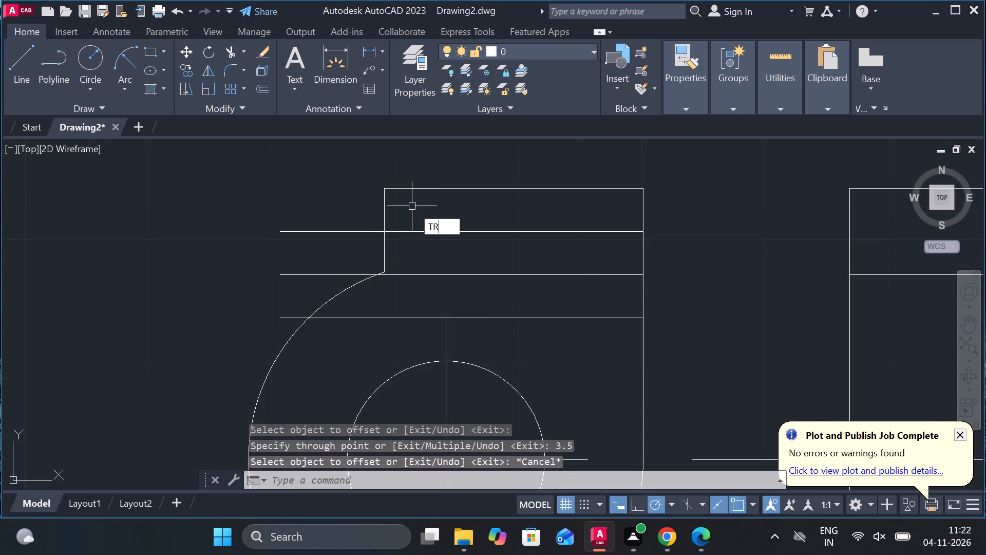
key("space")
left_click(316, 209)
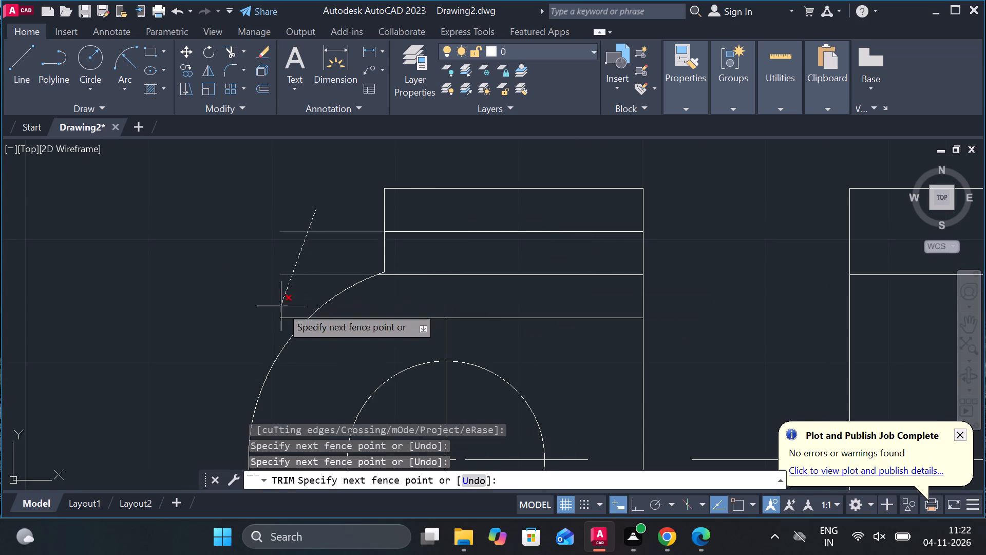
left_click(284, 322)
key("Escape")
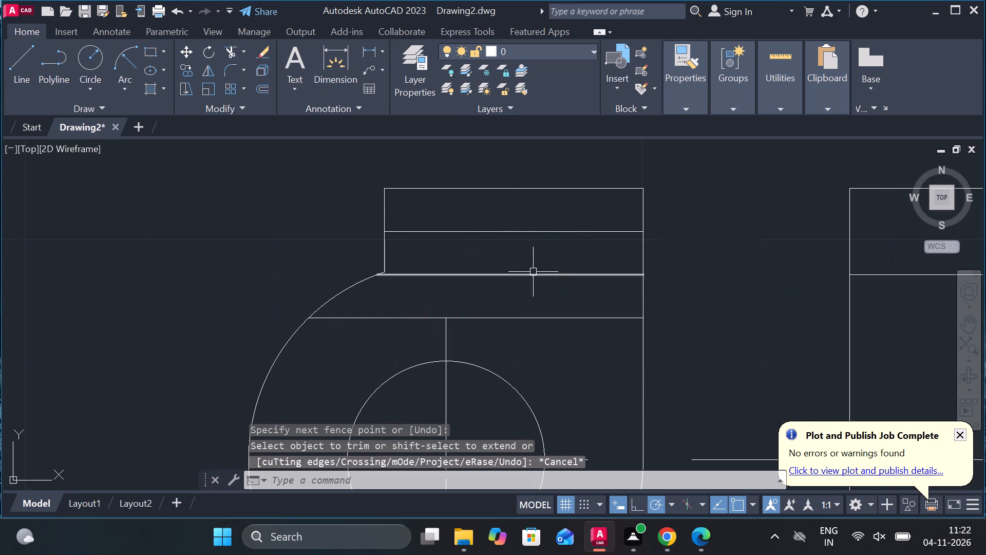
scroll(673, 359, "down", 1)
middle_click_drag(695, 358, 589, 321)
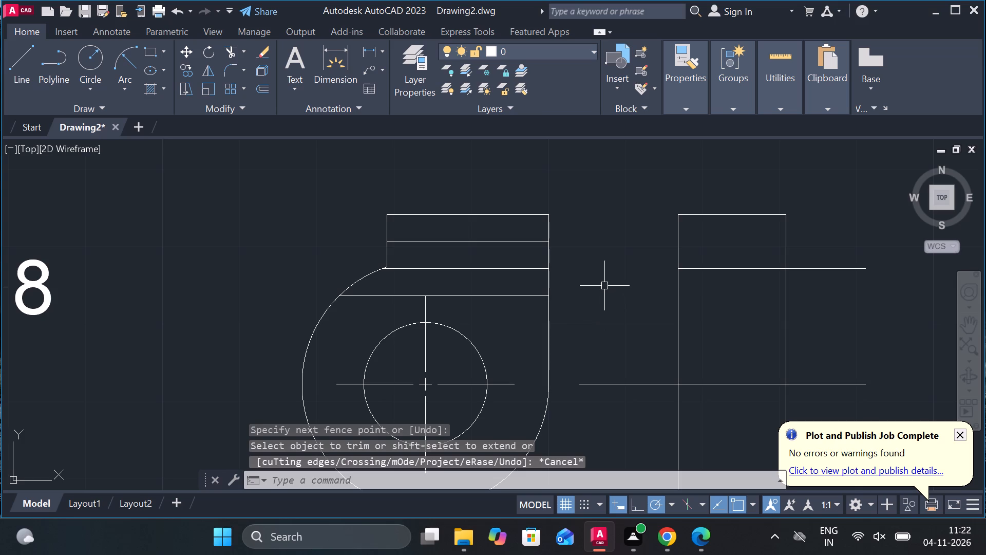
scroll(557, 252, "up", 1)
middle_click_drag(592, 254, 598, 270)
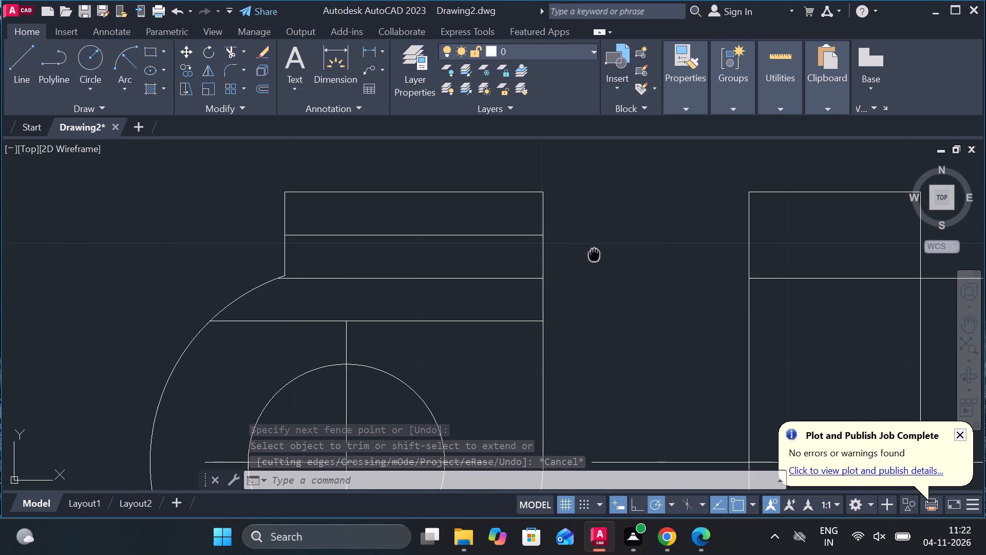
Draw a vertical line from the front view's top edge, 10 in from its right corner, down into the bore circle.
middle_click_drag(598, 270, 604, 305)
middle_click_drag(608, 301, 592, 295)
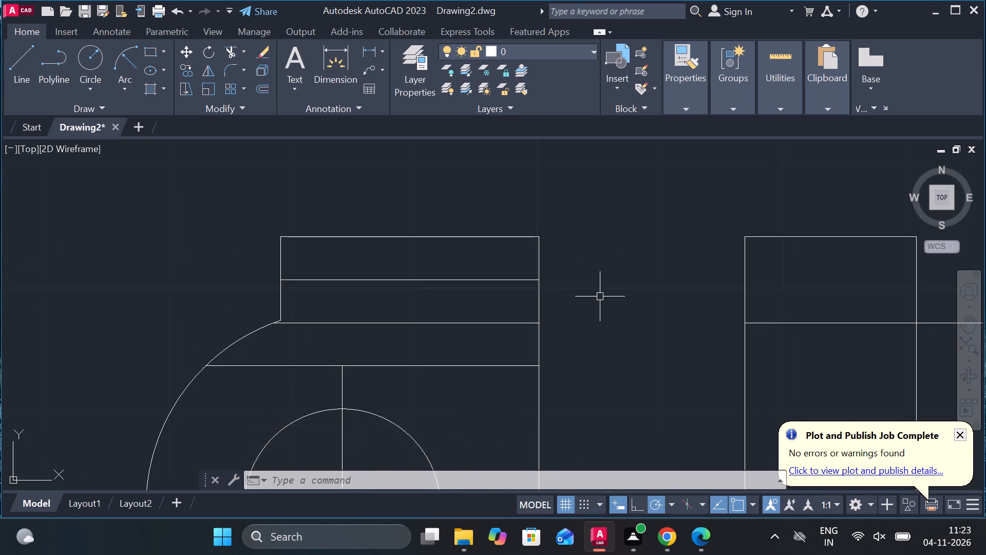
middle_click_drag(600, 297, 589, 252)
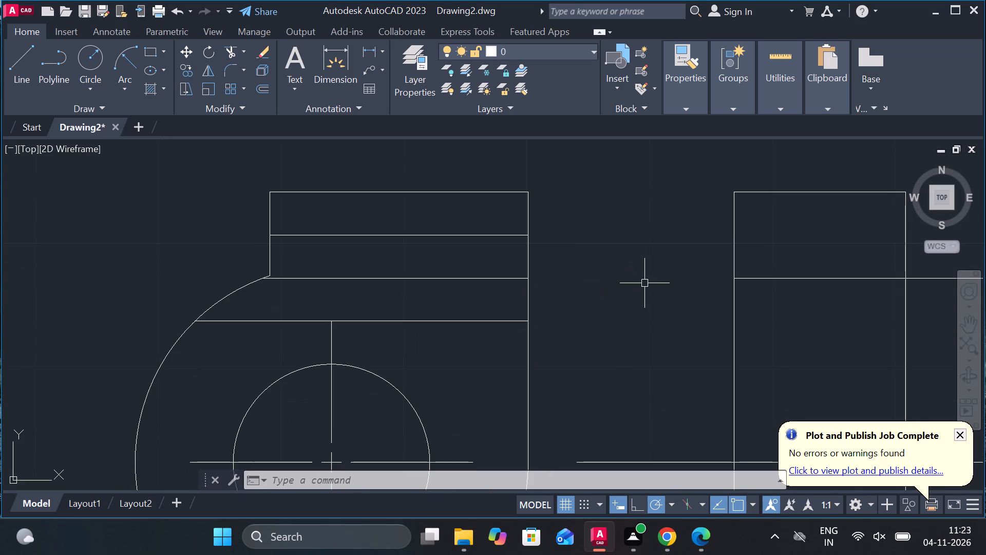
middle_click_drag(639, 291, 643, 320)
key("l")
key("Return")
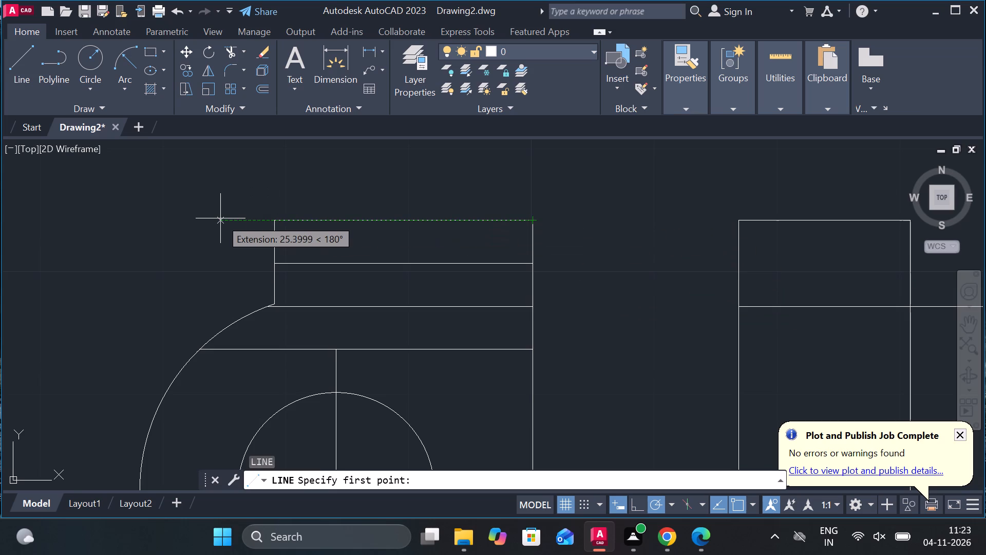
type("10")
key("Return")
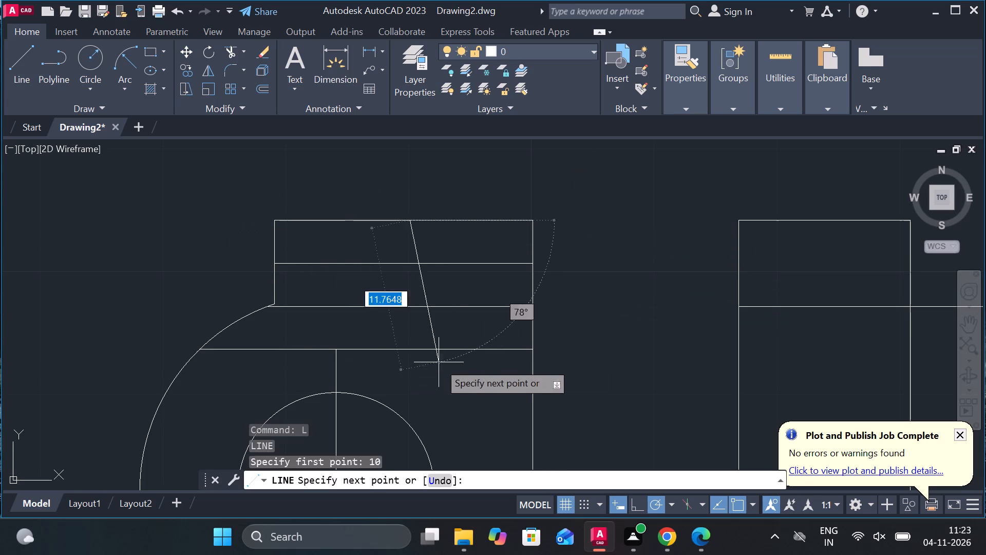
middle_click_drag(461, 361, 439, 343)
scroll(386, 340, "up", 1)
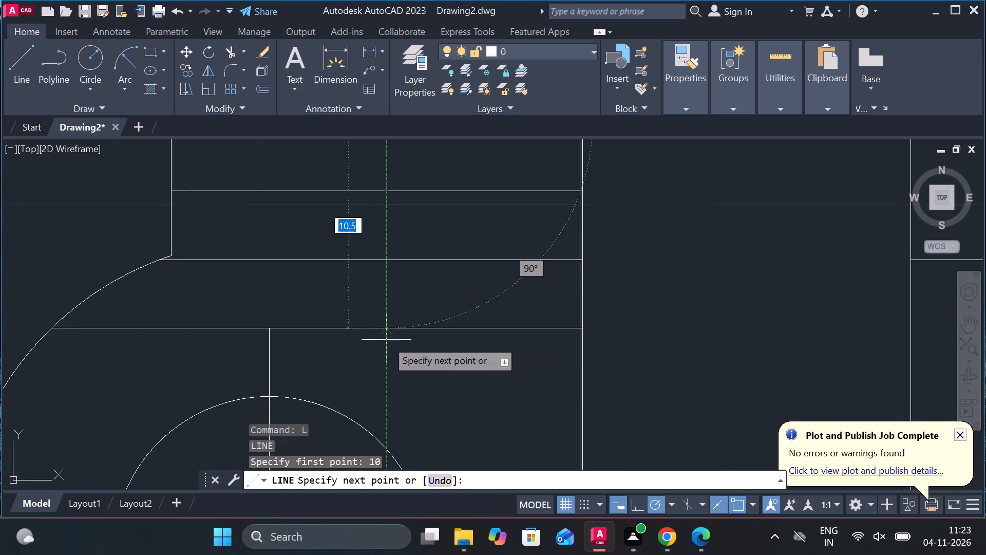
middle_click_drag(385, 377, 409, 238)
left_click(412, 364)
key("Escape")
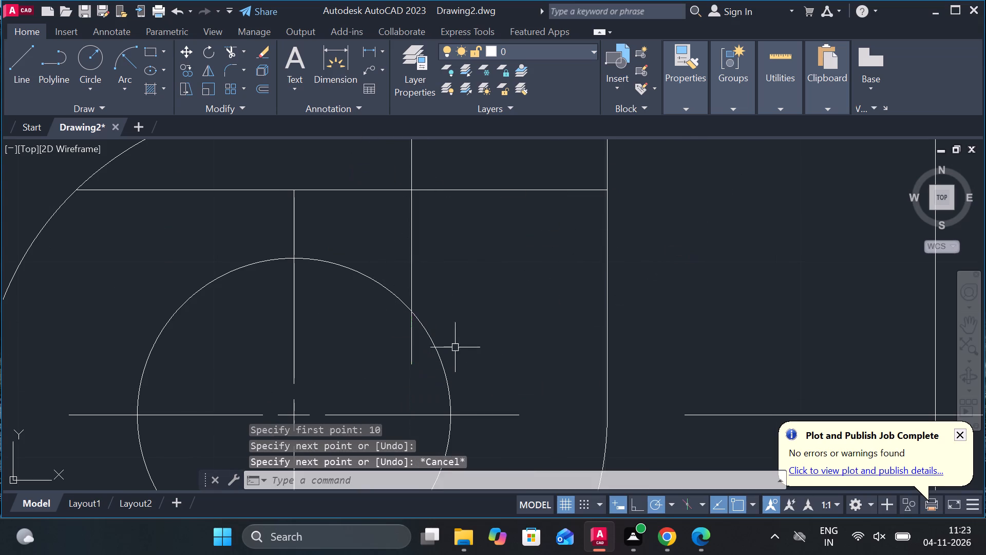
Offset the vertical line 1 to the left to form the slot's second side.
scroll(464, 336, "down", 2)
middle_click_drag(474, 333, 480, 386)
left_click(453, 262)
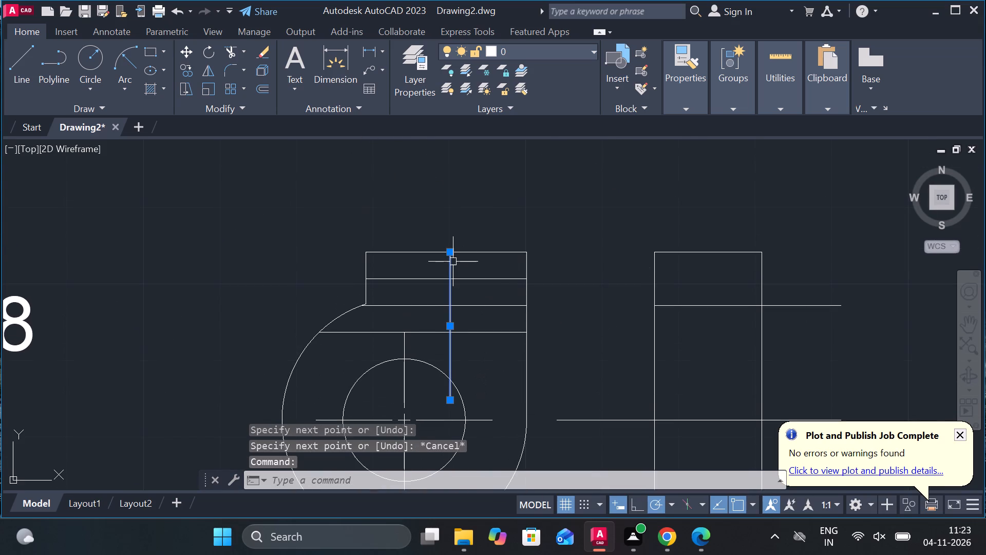
key("o")
key("Return")
key("Return")
type("1")
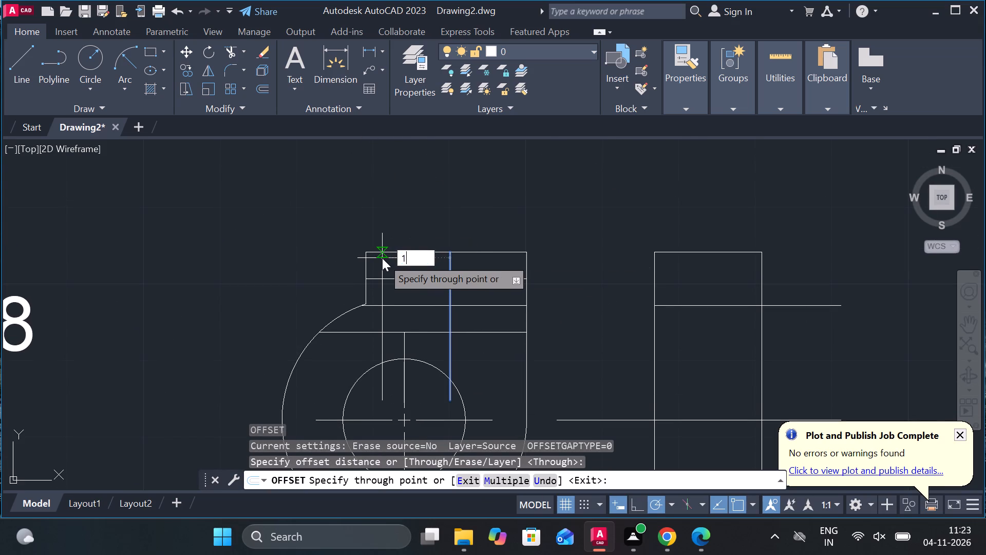
key("space")
scroll(466, 249, "up", 2)
key("Escape")
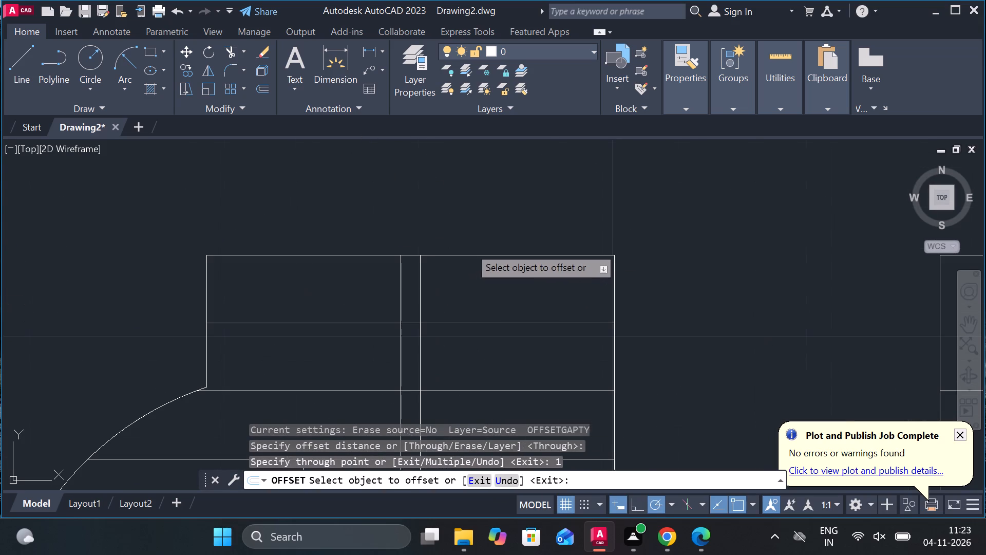
Trim the top edge and the upper and lower hole lines between the two vertical slot lines.
type("TR")
key("space")
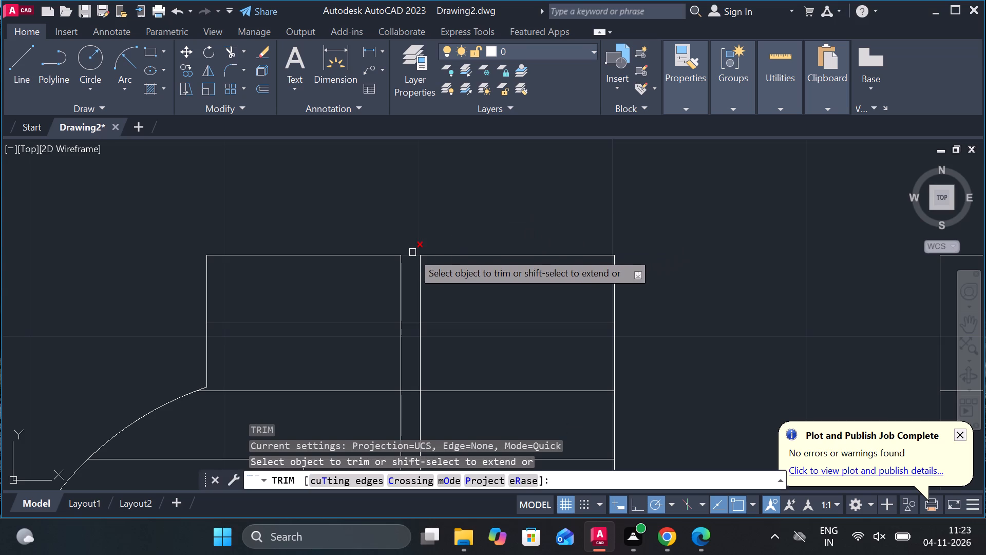
left_click(412, 252)
left_click(408, 324)
middle_click_drag(409, 329, 421, 282)
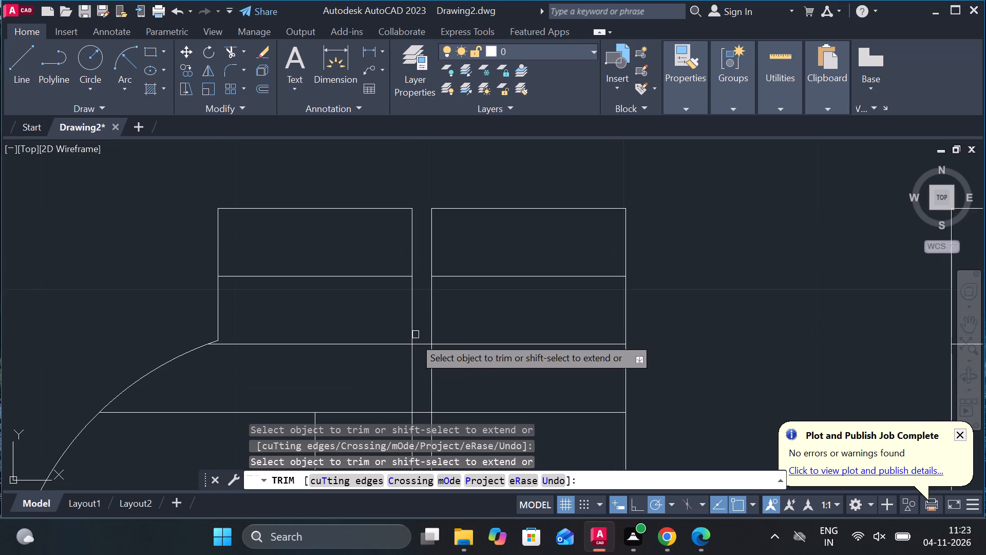
middle_click_drag(421, 372, 424, 312)
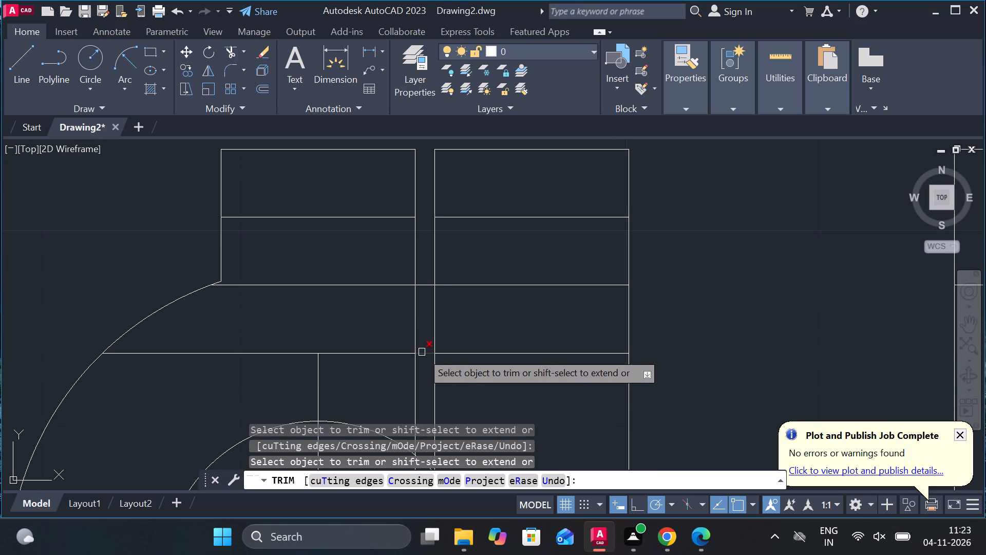
left_click(422, 352)
scroll(665, 299, "down", 1)
middle_click_drag(668, 322, 666, 310)
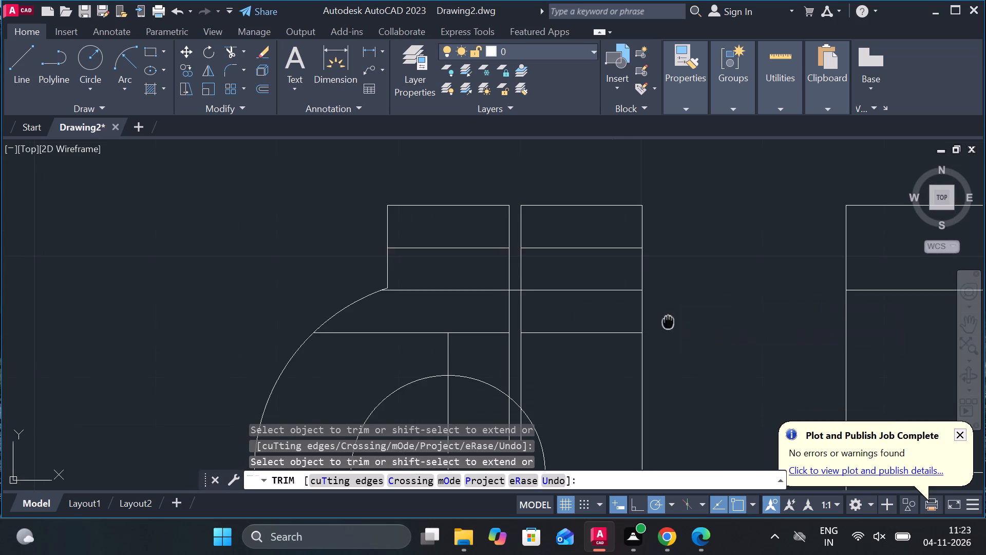
middle_click_drag(666, 310, 658, 216)
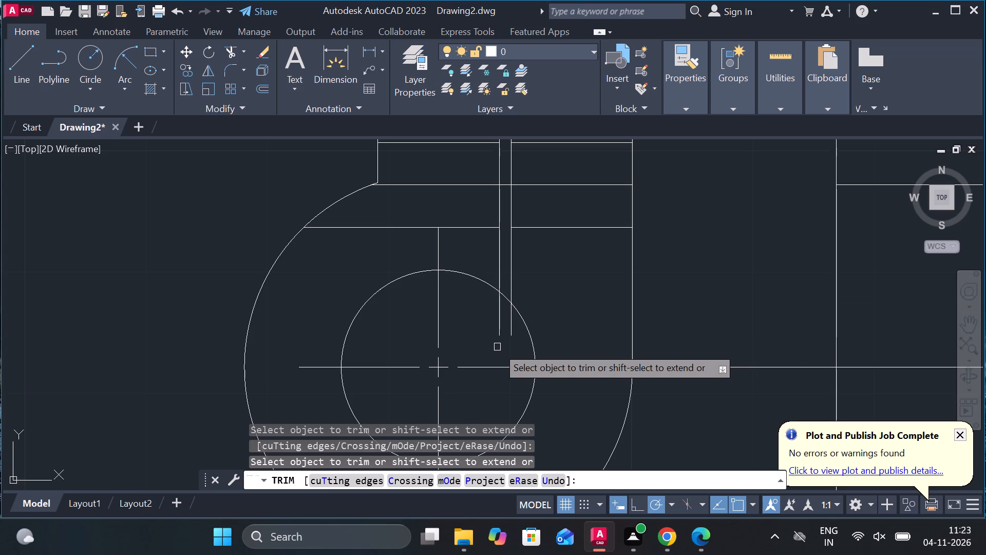
scroll(486, 347, "down", 1)
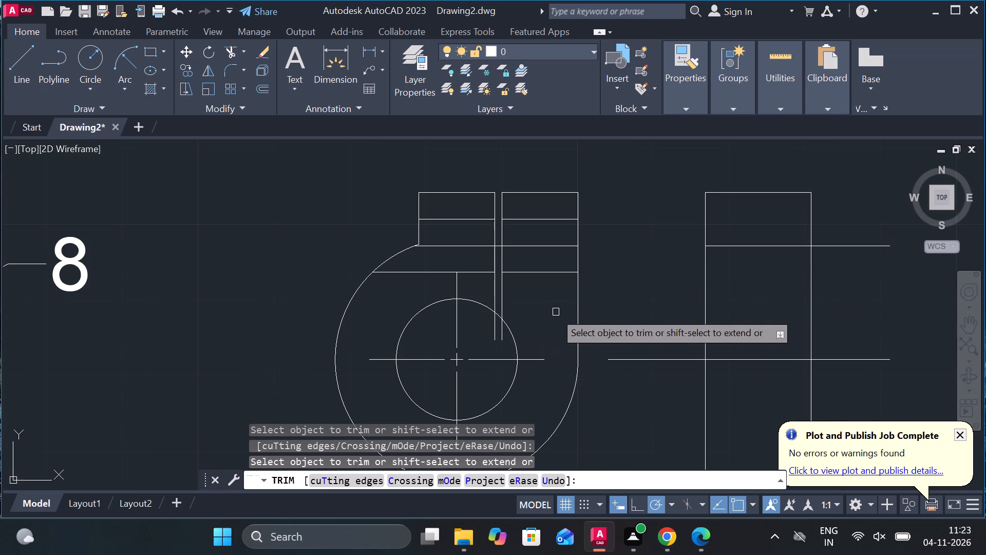
key("Escape")
Draw a 20 diameter circle concentric with the front view's bore.
type("C")
key("space")
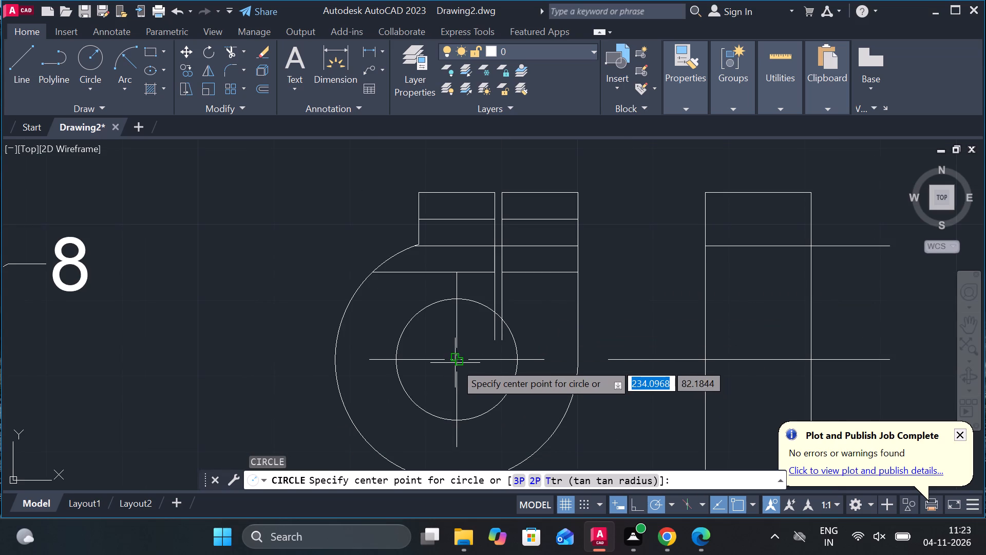
left_click(455, 358)
type("D")
key("space")
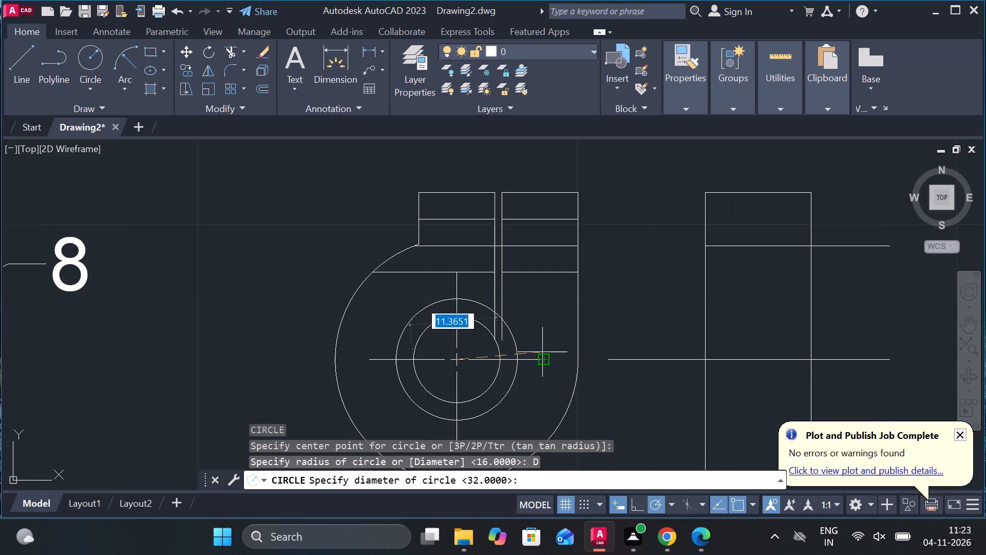
type("20")
key("Return")
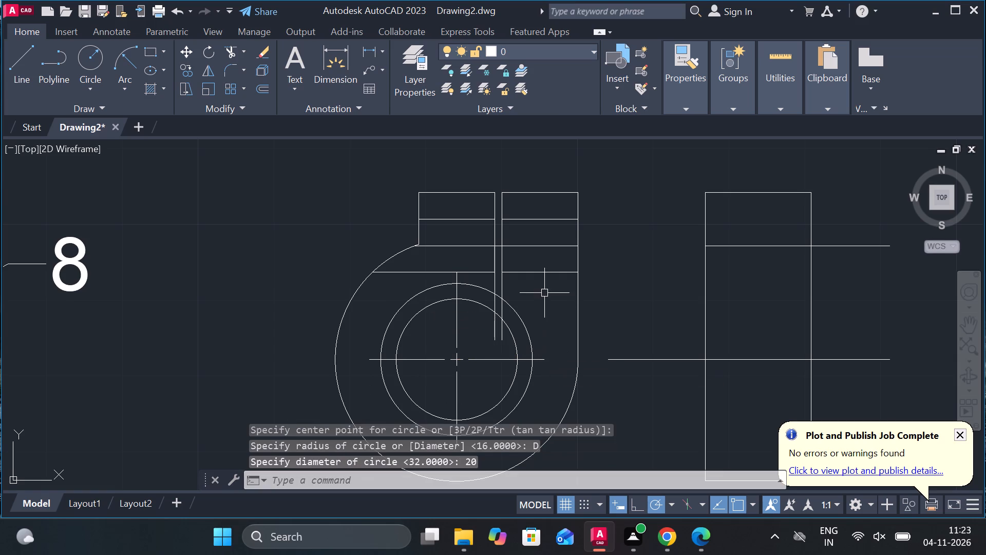
Trim both circles between the slot lines and cut the slot lines' ends projecting inside the inner circle.
scroll(542, 292, "up", 2)
key("Escape")
type("TR")
key("space")
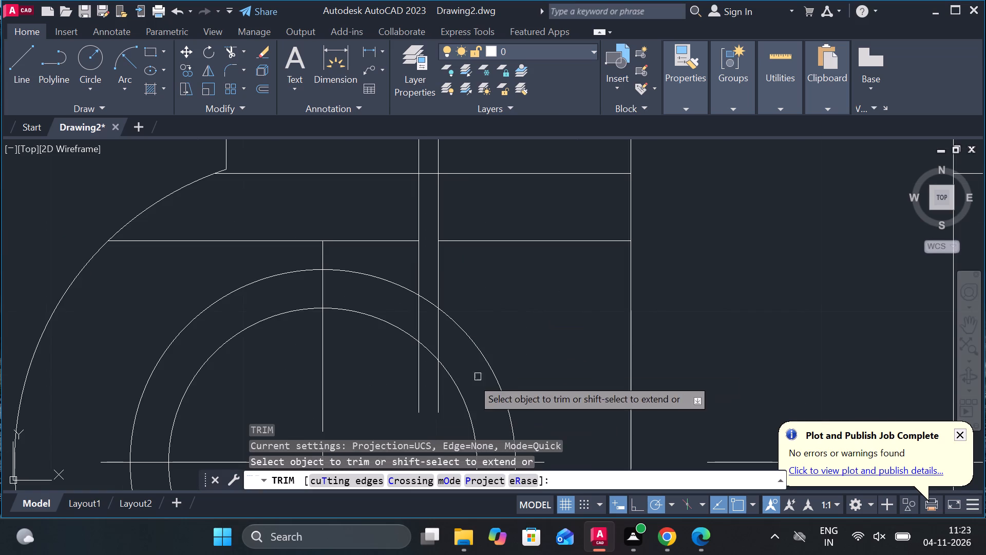
left_click(426, 302)
left_click(417, 375)
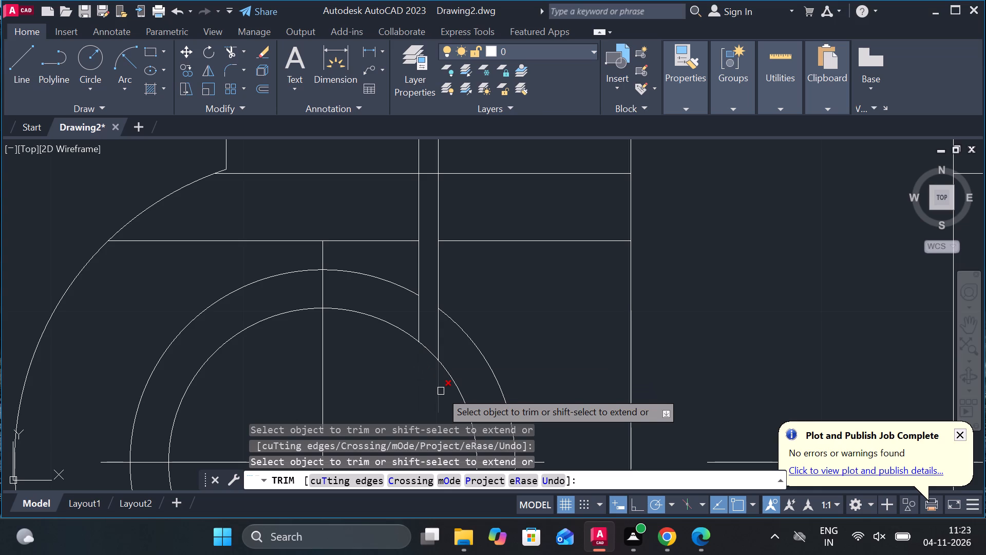
left_click(441, 391)
left_click(429, 354)
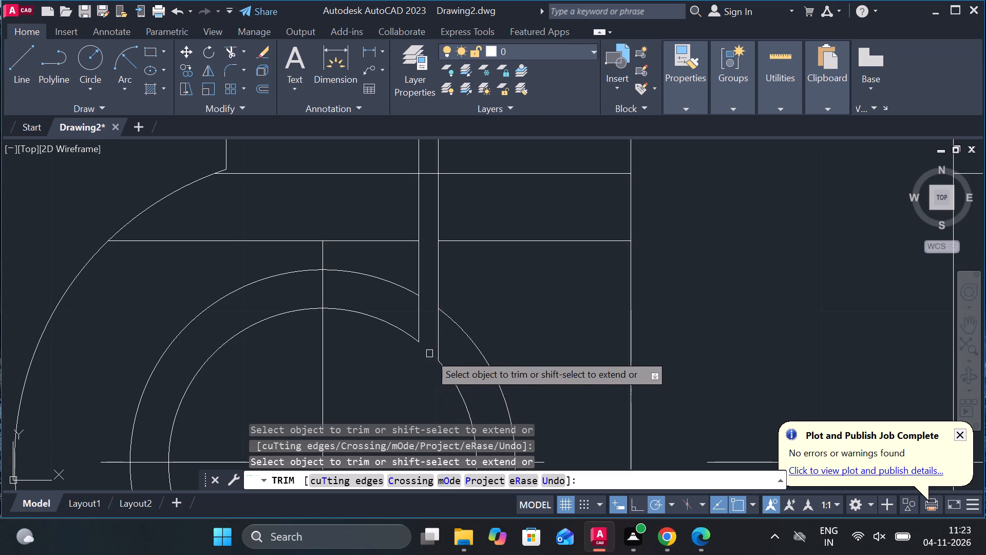
Trim away the upper and lower hole lines on the left side of the slot.
scroll(393, 353, "down", 2)
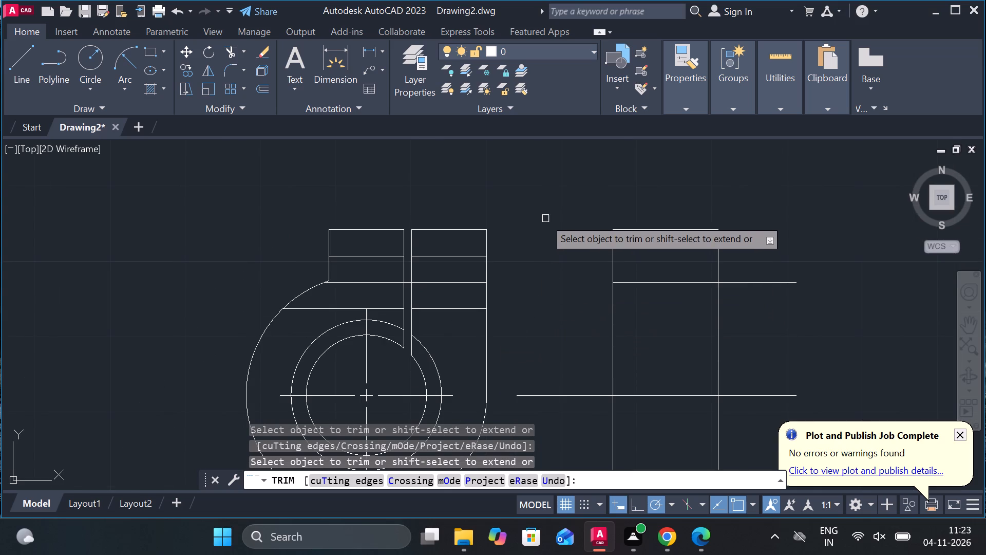
scroll(535, 216, "up", 1)
middle_click_drag(535, 273, 619, 262)
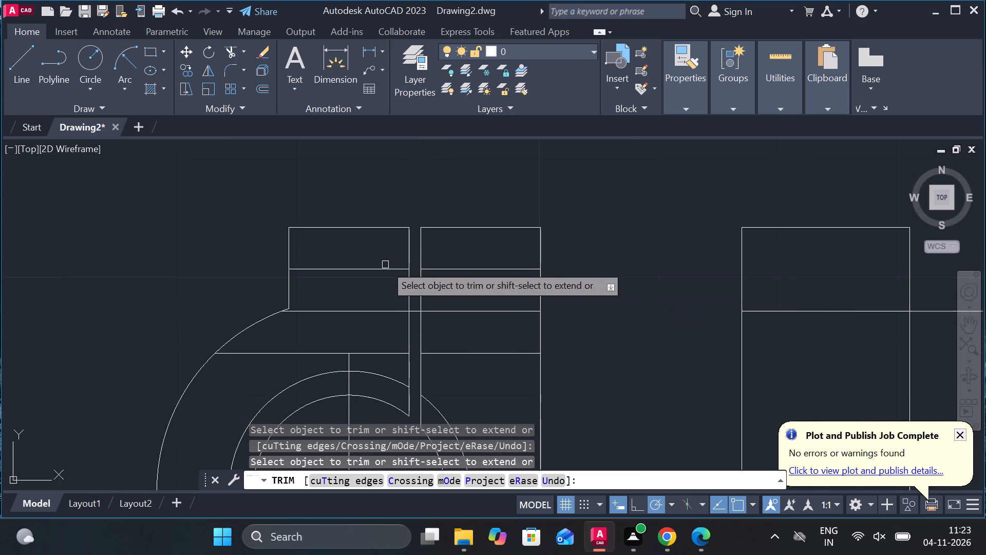
left_click(385, 265)
left_click(376, 276)
left_click(255, 351)
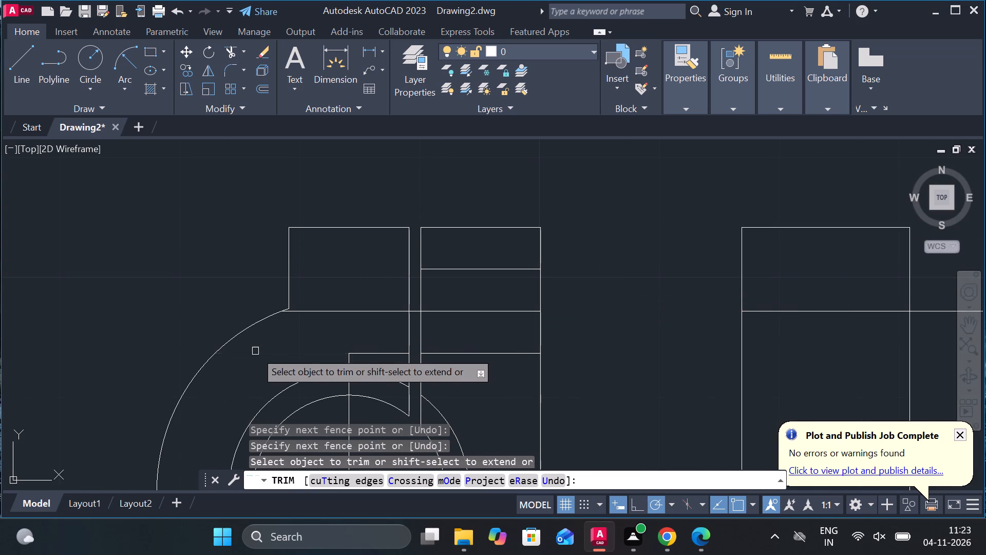
left_click(375, 351)
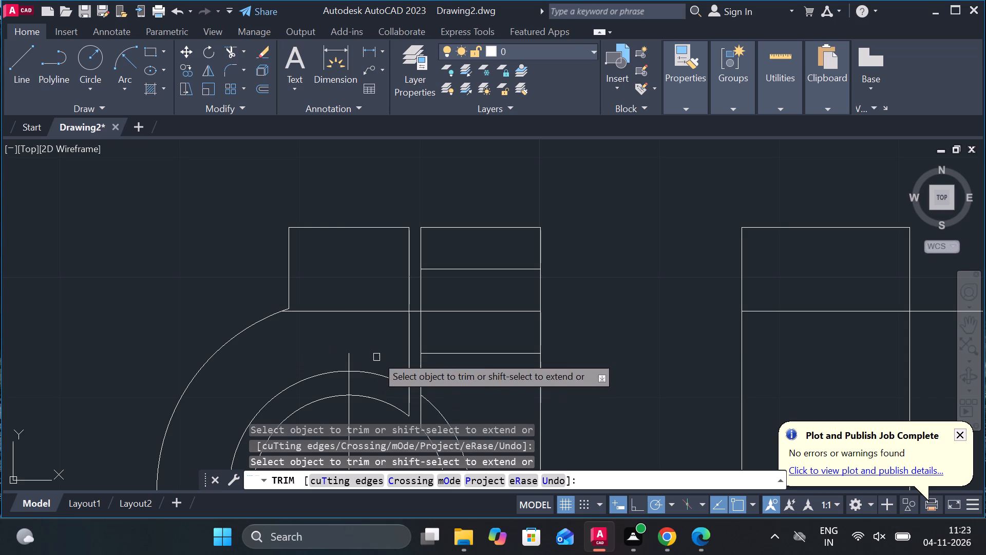
key("Escape")
Change the linetype of the front view's middle hole line to CENTER2.
left_click(475, 314)
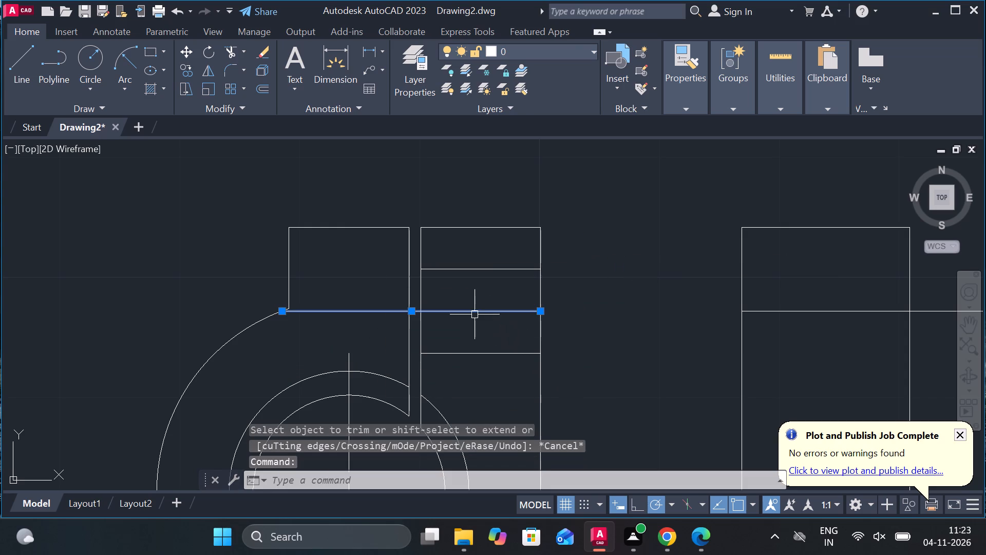
left_click(680, 106)
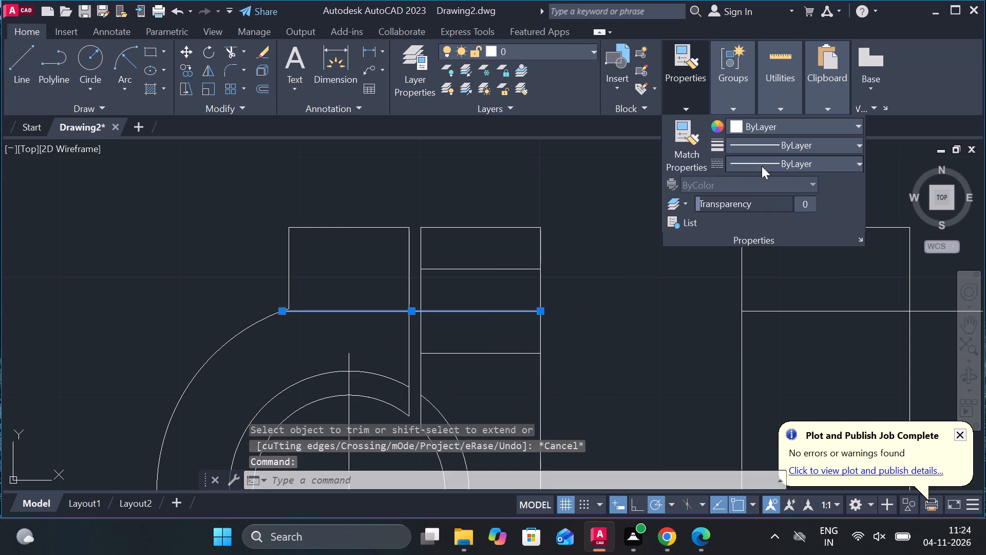
left_click(765, 166)
left_click(772, 223)
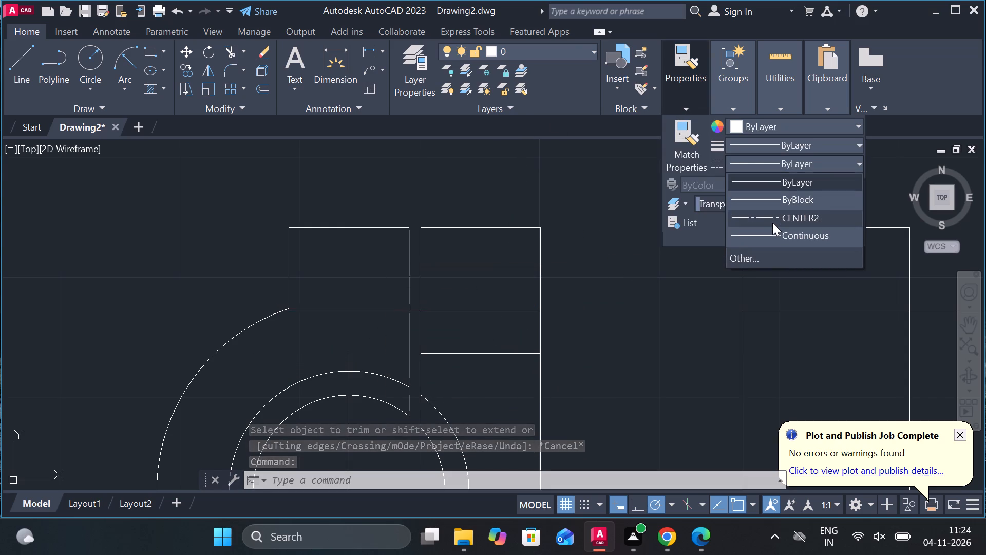
key("Escape")
Lengthen the CENTER2 line at both ends to beyond the front view's right edge and left outline.
left_click(493, 312)
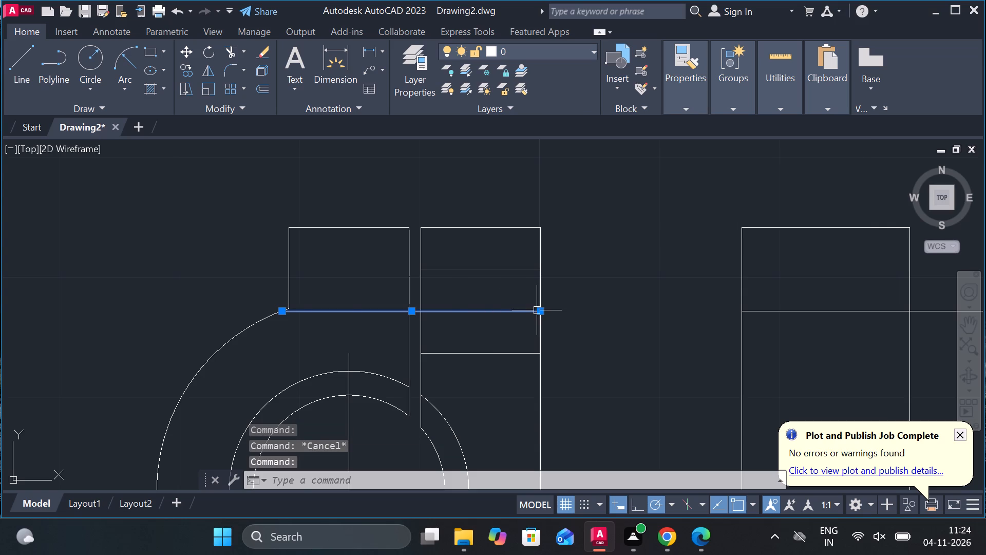
left_click(540, 310)
left_click(580, 310)
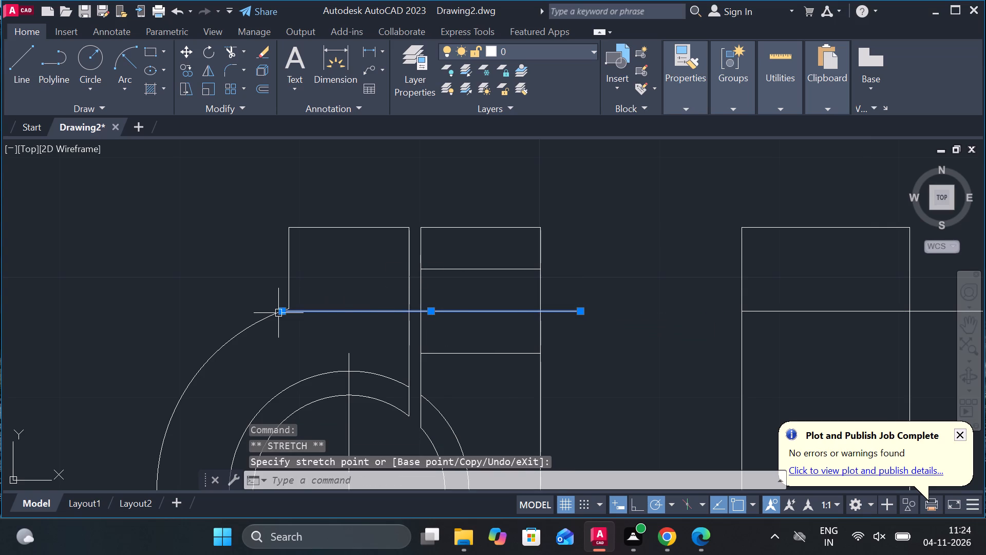
left_click(282, 313)
left_click(222, 314)
key("Escape")
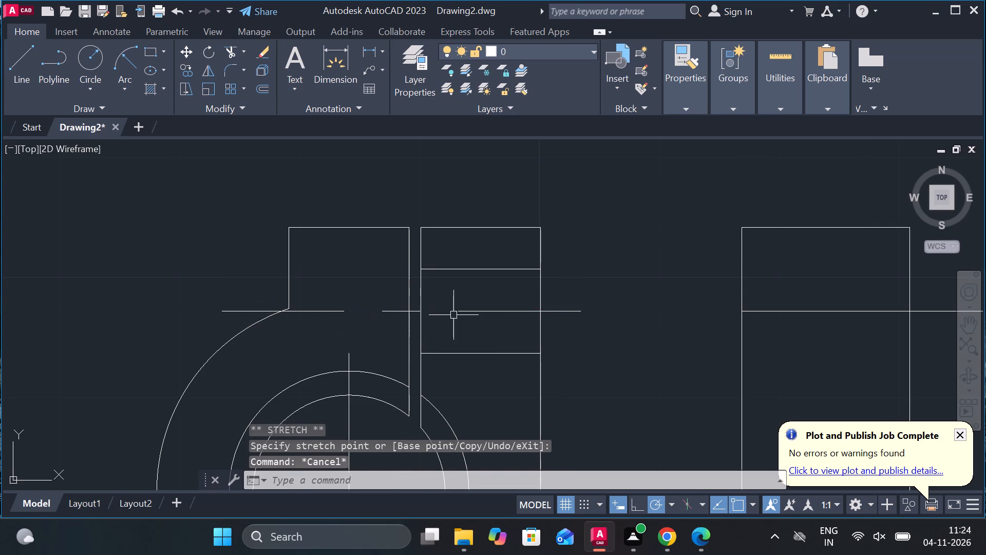
Draw a horizontal line about 10.57 long over the hole's centre line, from the slot's left side to the curved outline.
scroll(557, 307, "down", 1)
middle_click_drag(597, 314, 559, 314)
scroll(426, 302, "up", 2)
middle_click_drag(444, 306, 541, 264)
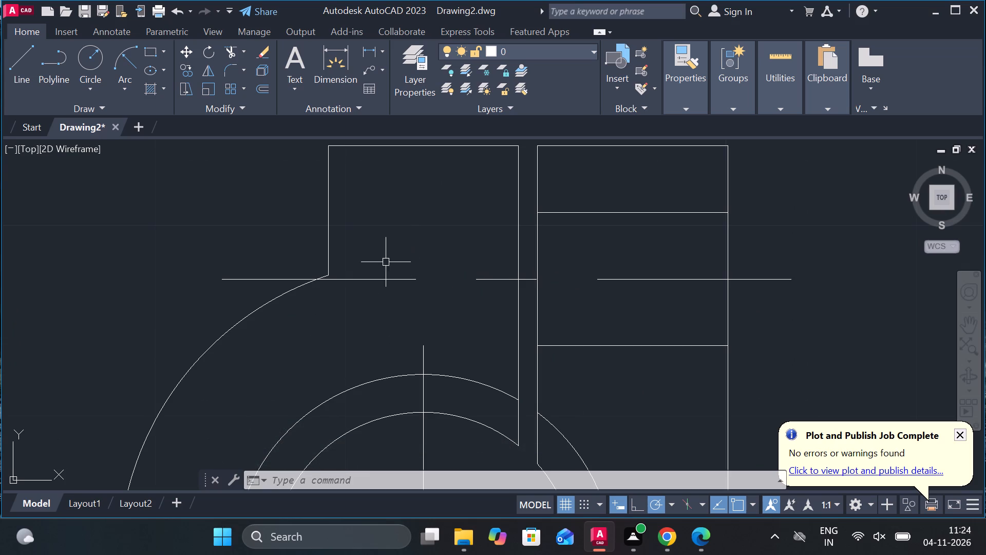
key("l")
key("Return")
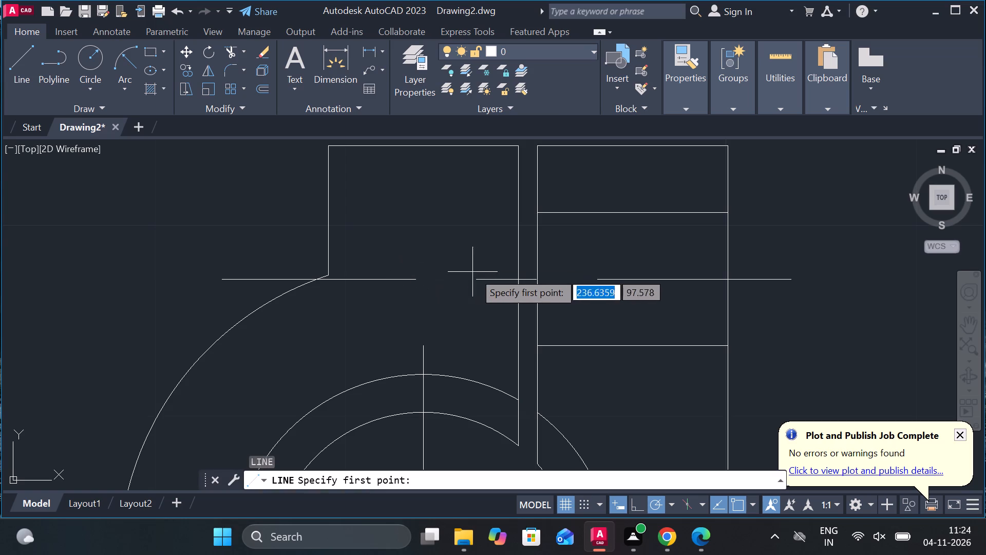
left_click(519, 278)
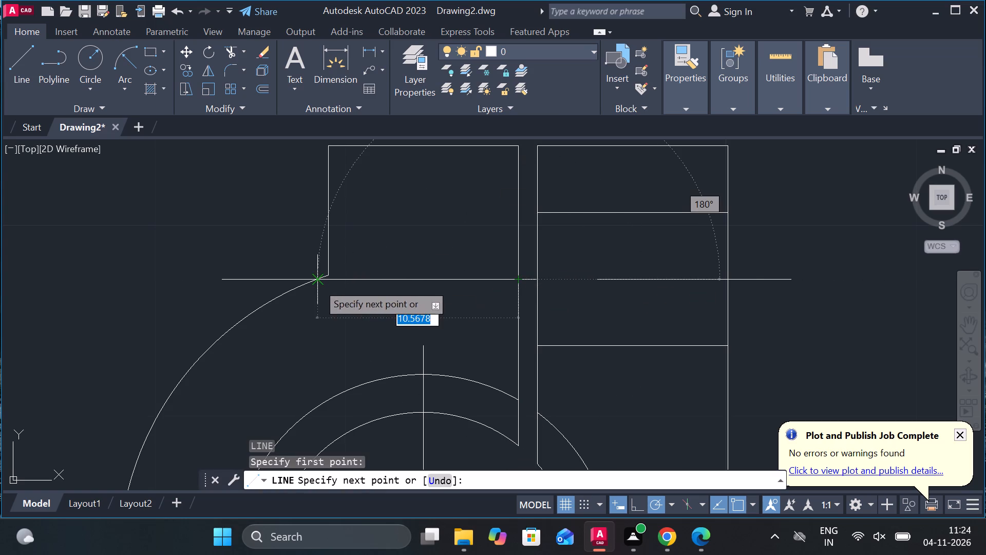
left_click(317, 281)
key("Escape")
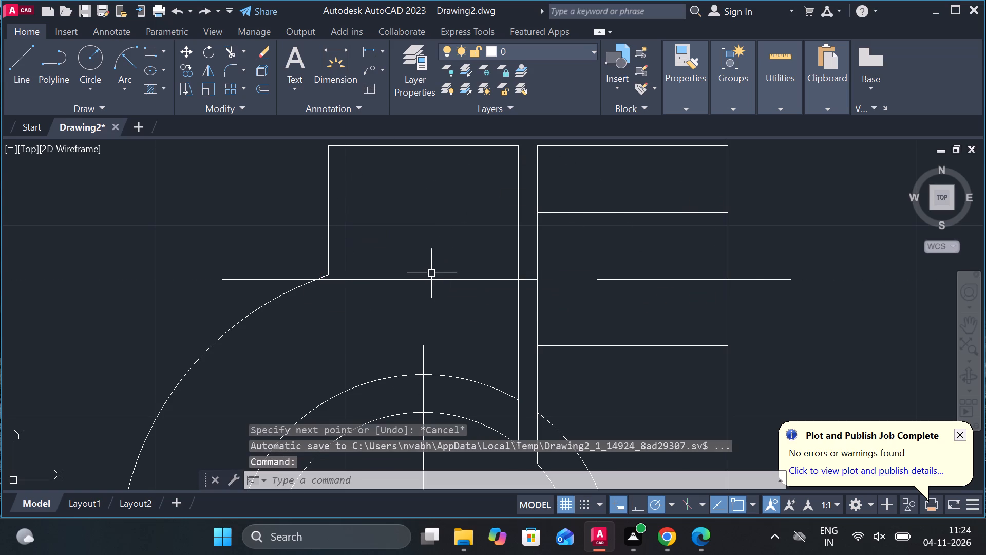
Offset the horizontal line over the hole's centre line 3 units upward and 3 units downward.
left_click(427, 276)
key("o")
key("Return")
key("Return")
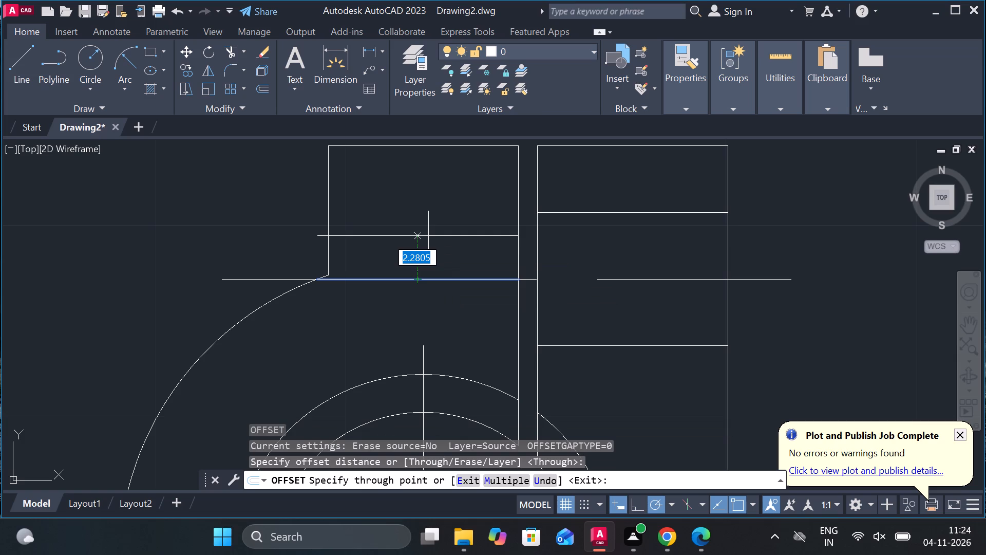
type("3")
key("space")
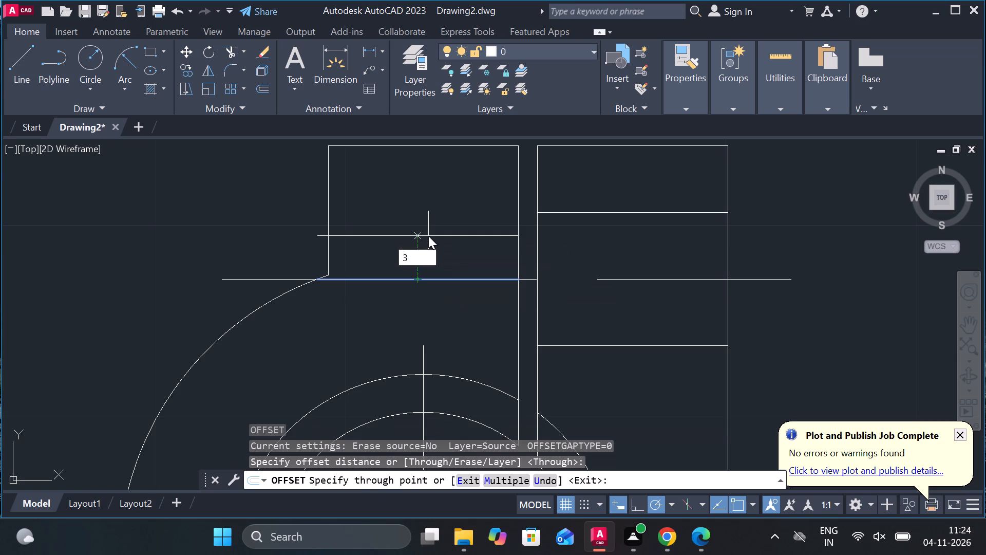
left_click(411, 281)
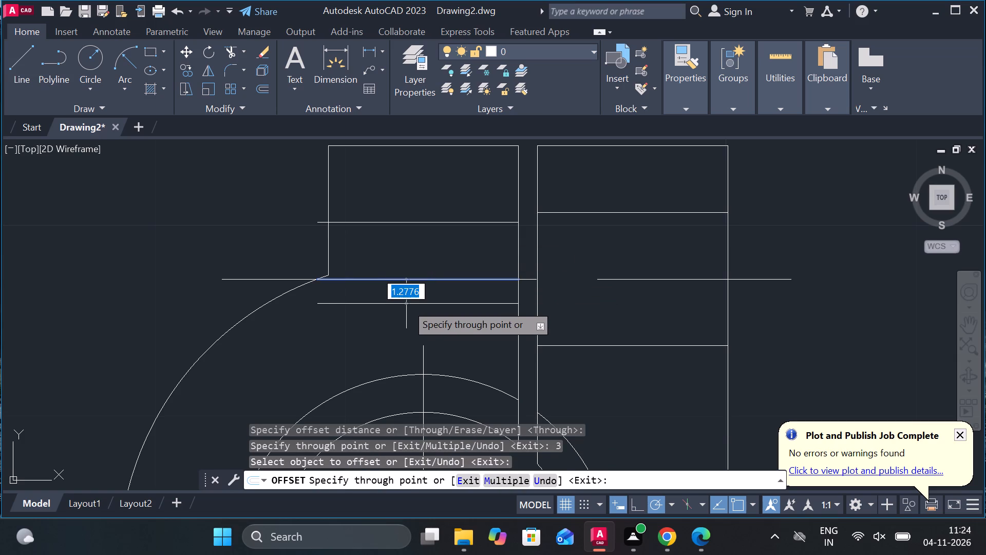
key("3")
key("Return")
key("Escape")
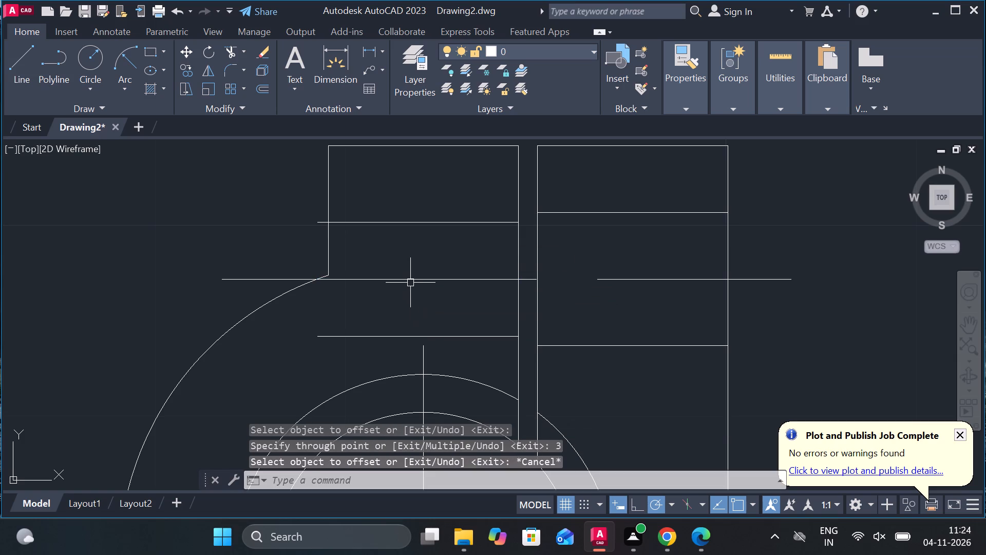
Erase the original horizontal line lying over the hole's CENTER2 line.
left_click(410, 283)
type("E")
key("space")
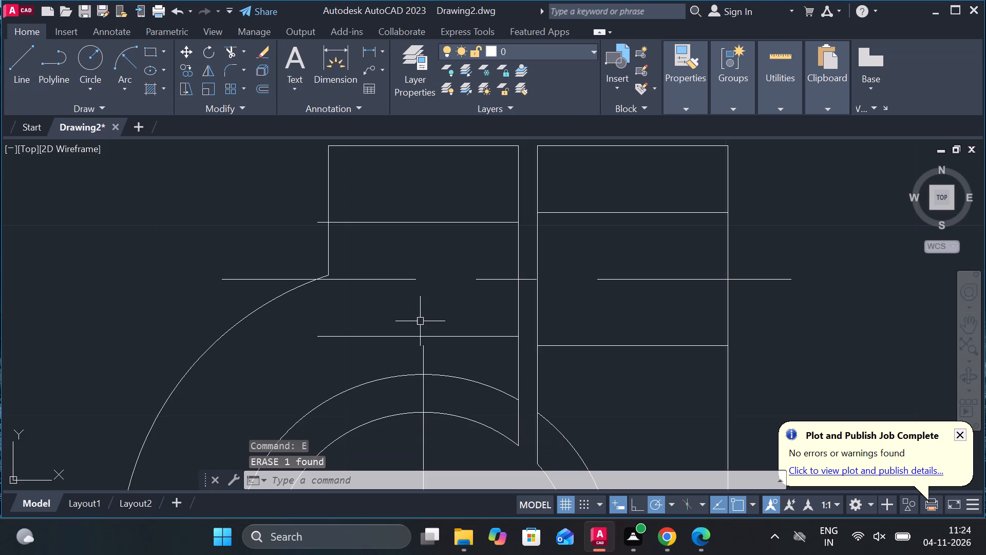
Extend the lower offset line to the curved outline and trim the upper one's overhang beyond the lug's left edge.
type("EX")
key("space")
left_click(367, 338)
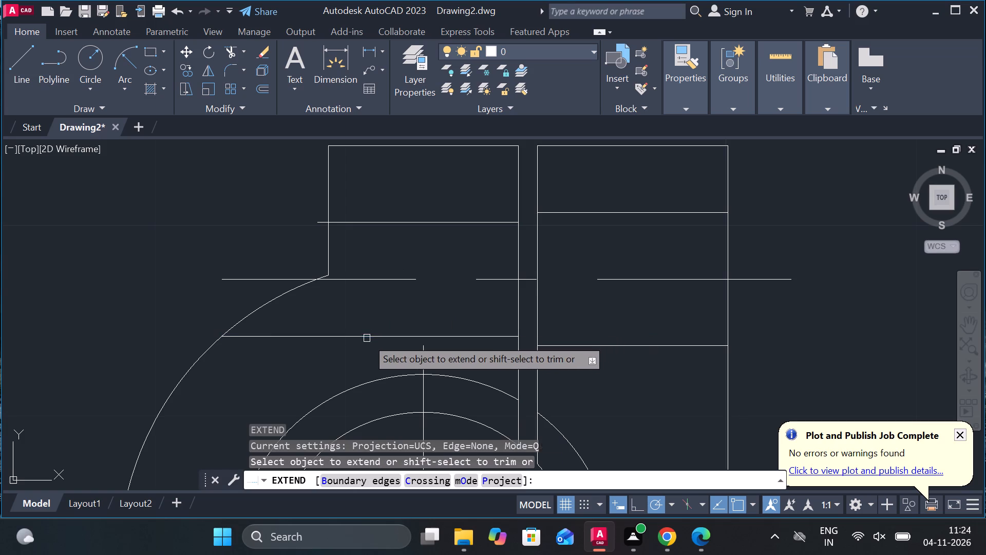
key("Escape")
type("TR")
key("space")
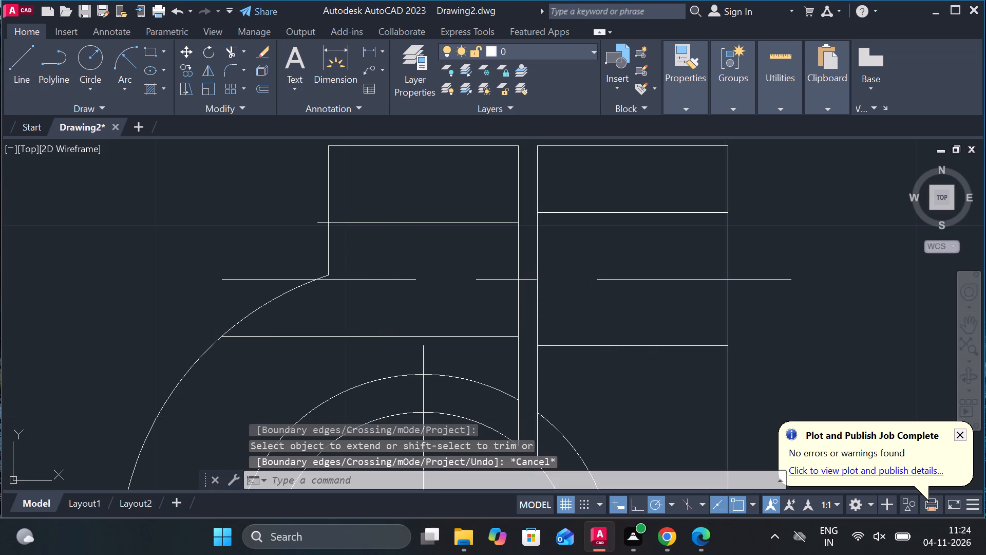
left_click(319, 225)
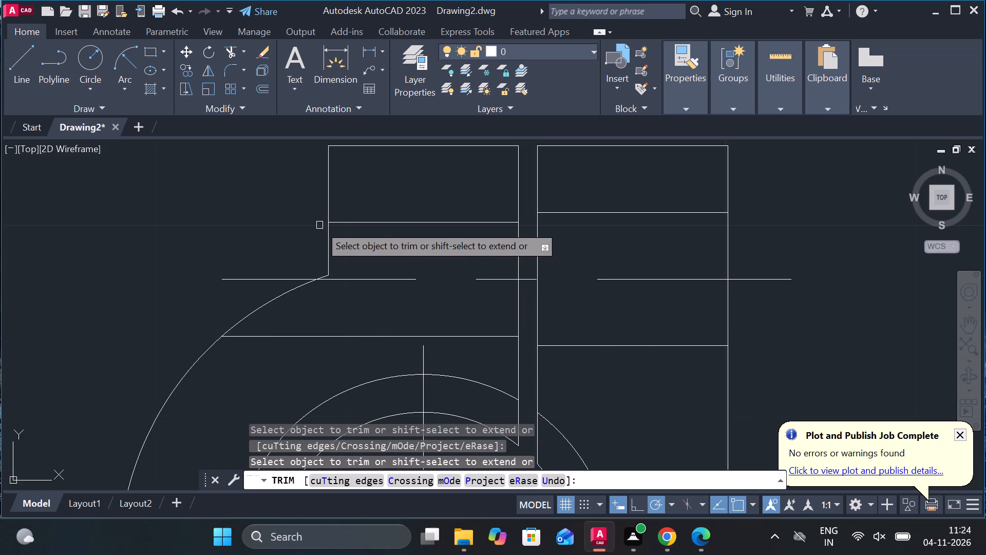
key("Escape")
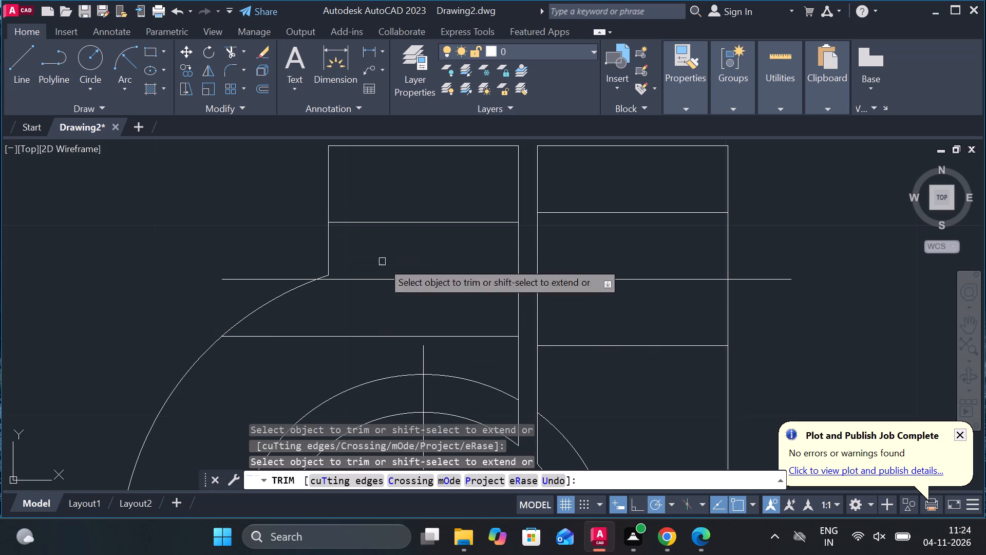
Offset the upper hole line 0.5 upward and the lower hole line 0.5 downward.
left_click(416, 223)
key("o")
key("Return")
key("Return")
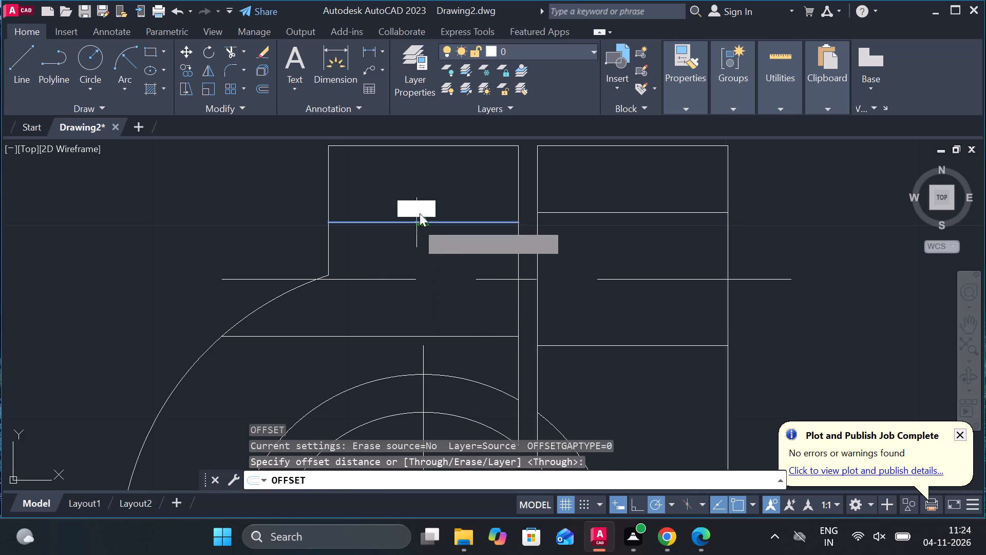
type(".5")
key("space")
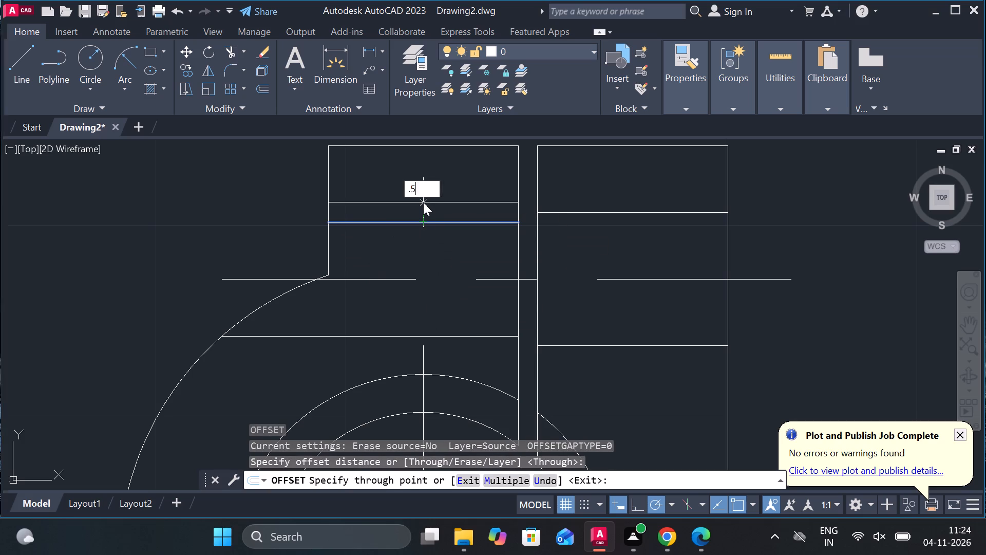
middle_click_drag(418, 273, 418, 248)
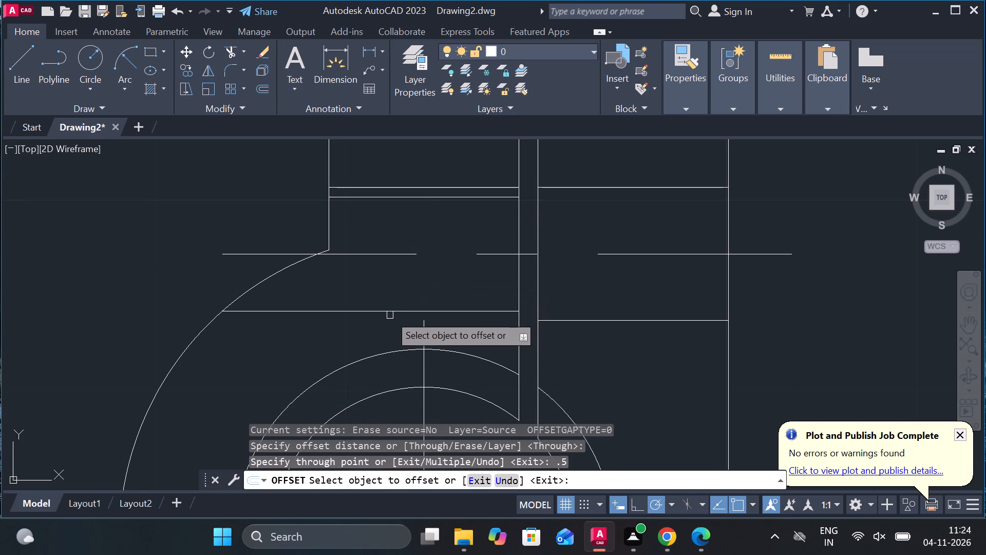
left_click(386, 311)
type(".5")
key("Return")
key("Escape")
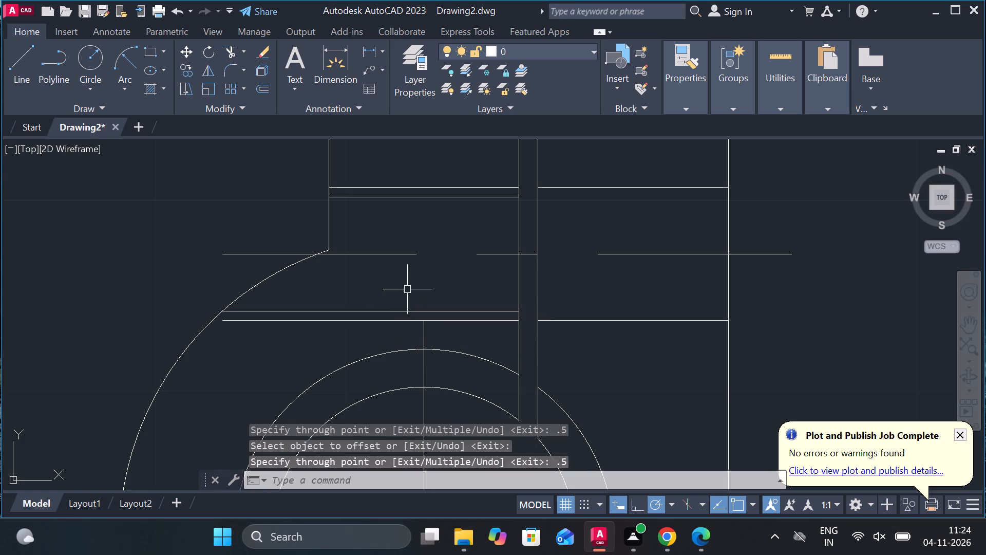
Set the transparency of the two outer hole lines left of the slot to 50.
left_click(382, 317)
middle_click_drag(413, 298, 419, 348)
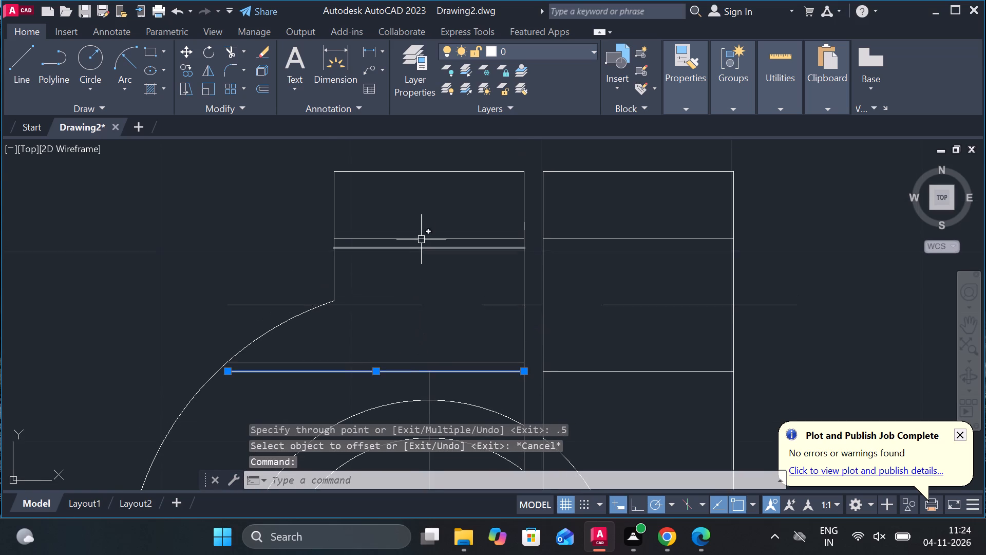
left_click(421, 237)
left_click(691, 100)
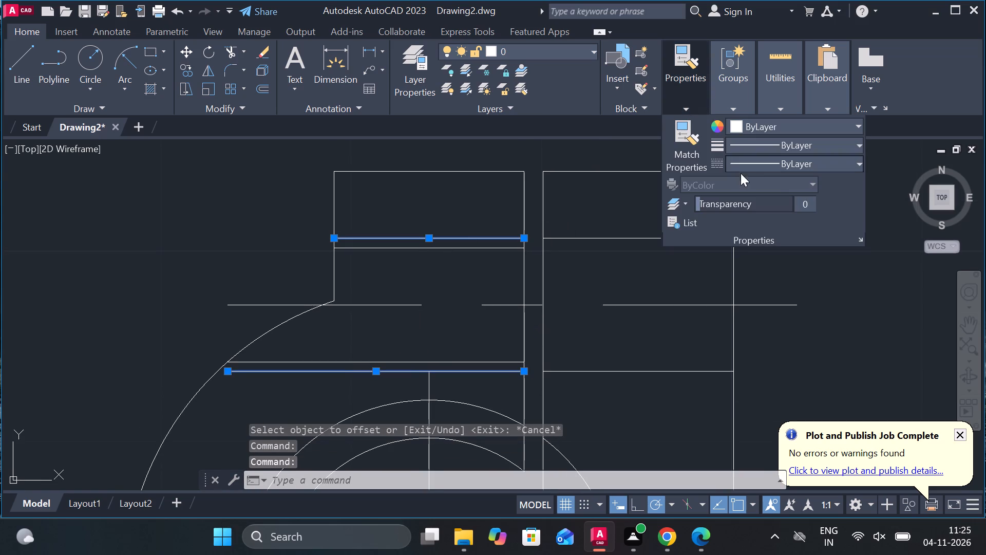
left_click(805, 203)
type("50")
key("Return")
key("Escape")
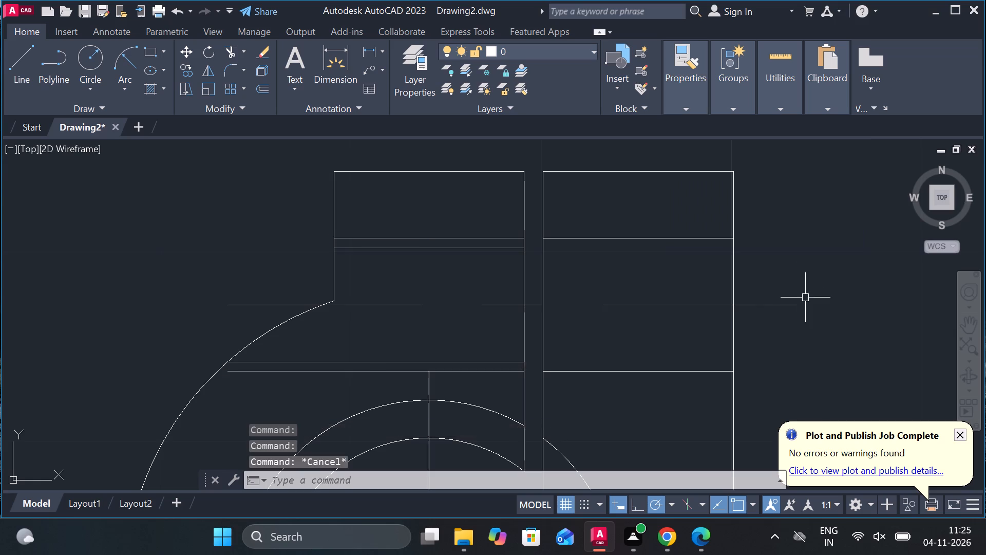
Extend the lower outer thread line to the curved outline.
middle_click_drag(574, 325, 603, 284)
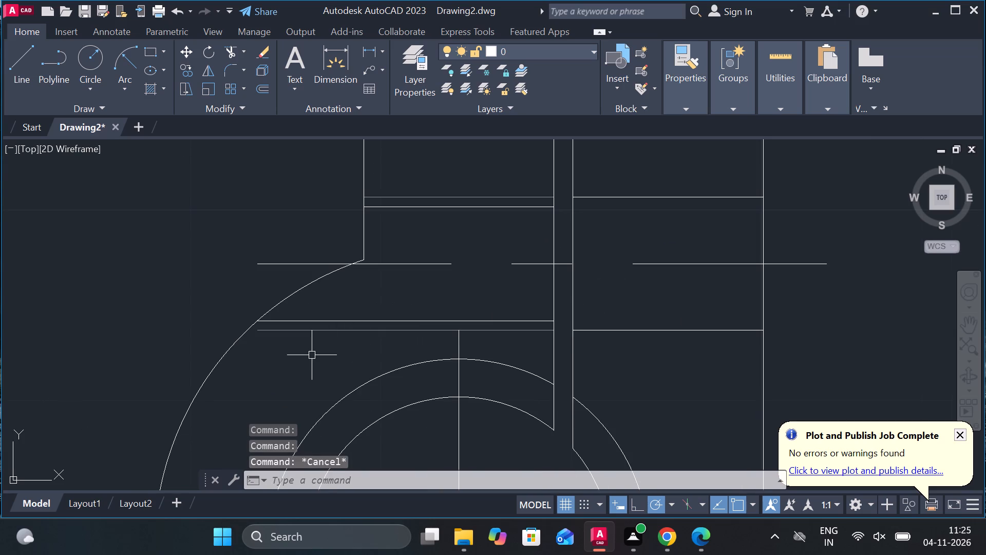
type("EX")
key("space")
left_click(289, 329)
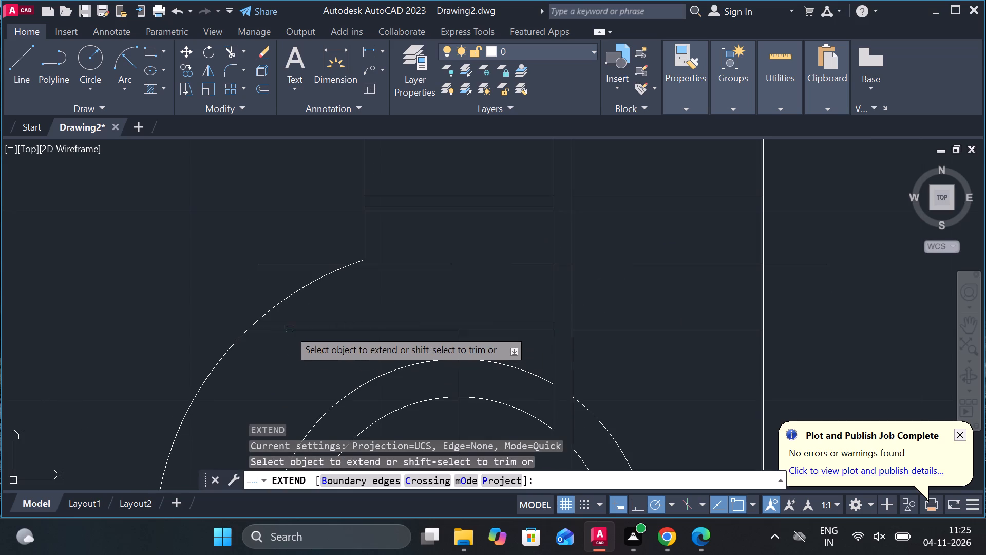
scroll(739, 276, "down", 1)
middle_click_drag(749, 308, 695, 277)
key("Escape")
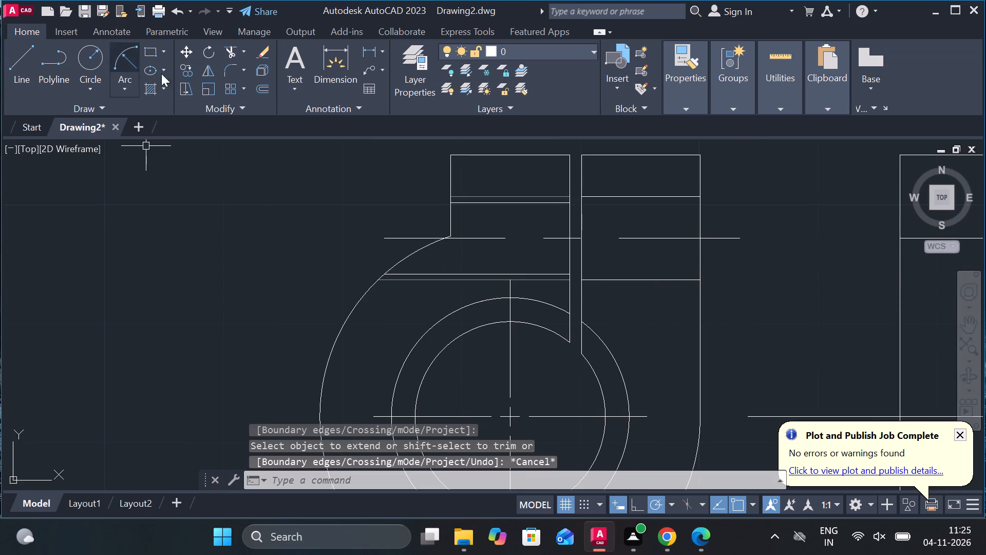
Copy the complete front view of the clamp to the empty area beside the spare part views, far left of the dimensioned parts.
key("s")
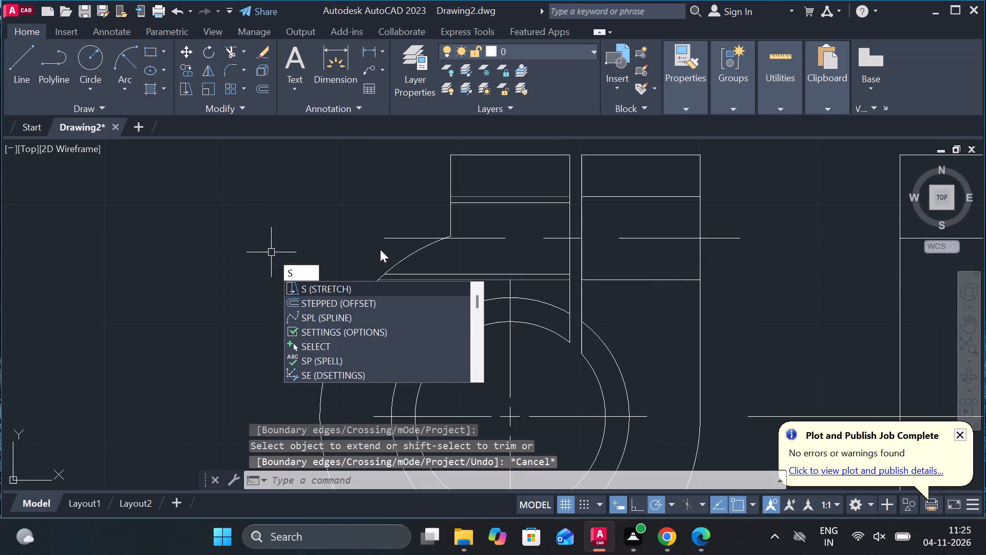
key("Escape")
scroll(604, 265, "down", 2)
middle_click_drag(564, 288, 519, 252)
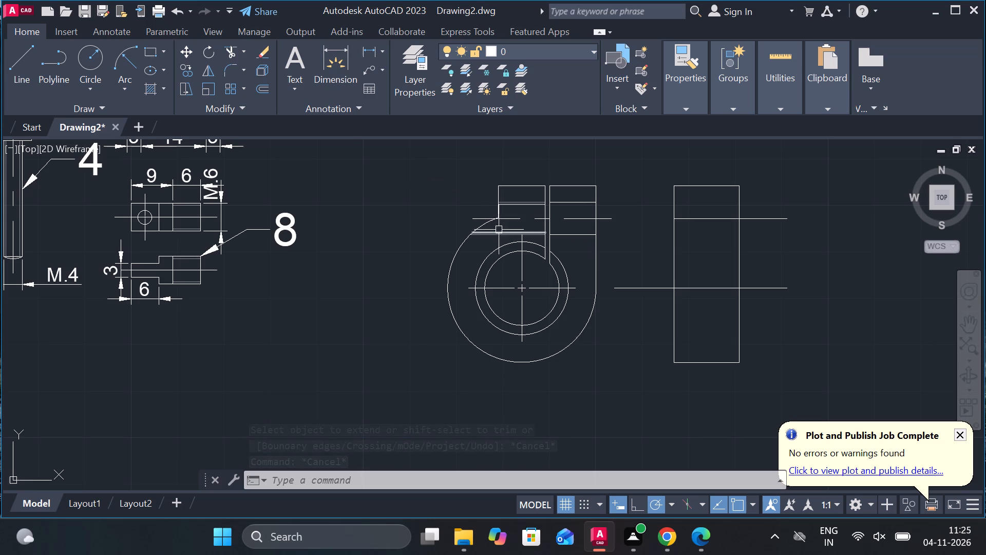
left_click(430, 175)
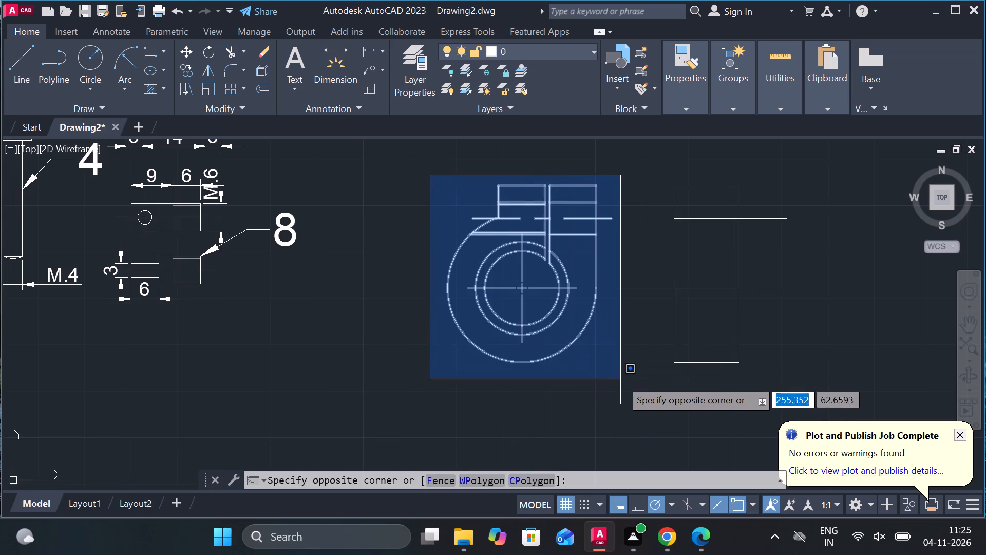
left_click(620, 379)
type("CO")
key("Return")
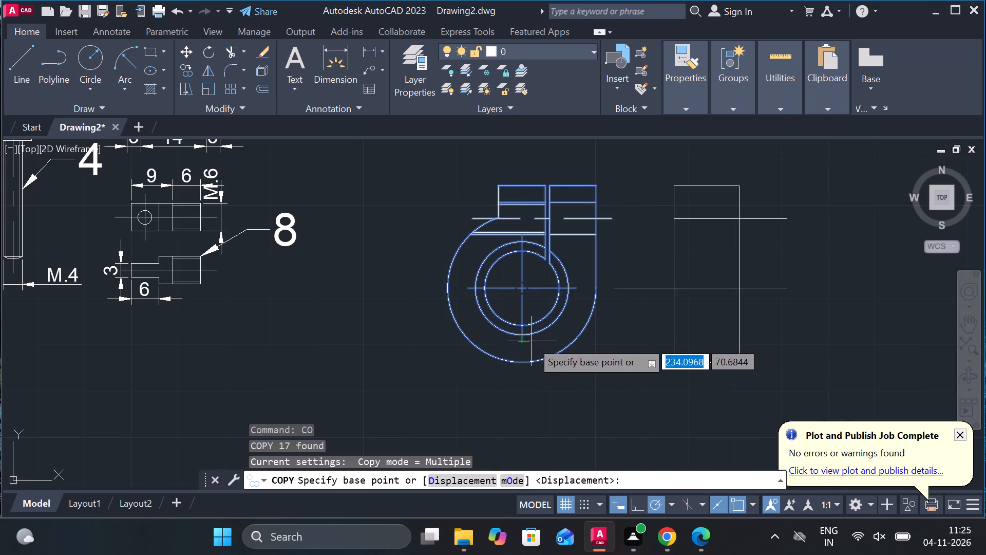
left_click(627, 353)
scroll(630, 349, "down", 1)
middle_click_drag(551, 344, 746, 354)
scroll(553, 344, "down", 1)
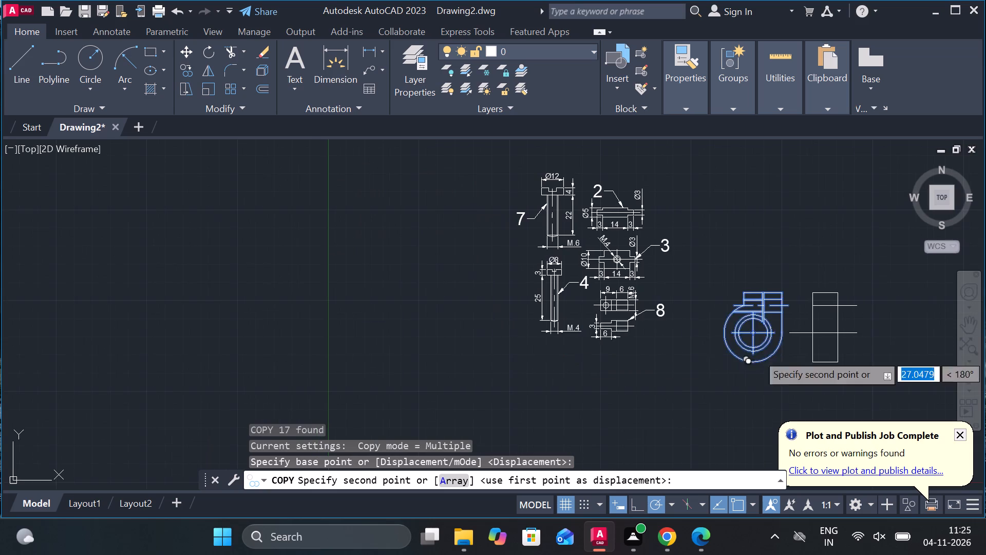
scroll(481, 348, "down", 1)
scroll(310, 223, "up", 2)
middle_click_drag(325, 224, 423, 365)
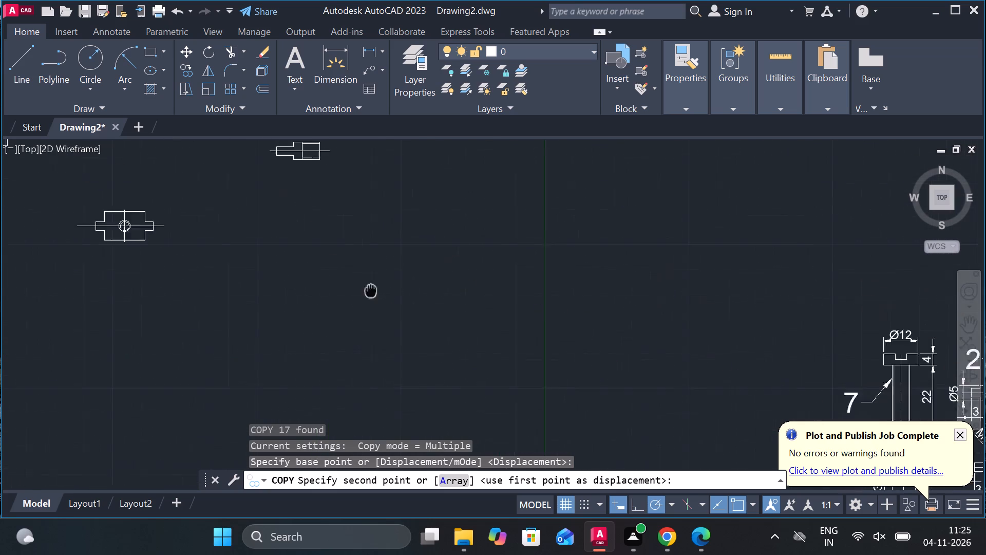
middle_click_drag(423, 365, 423, 365)
middle_click_drag(419, 360, 381, 221)
left_click(349, 294)
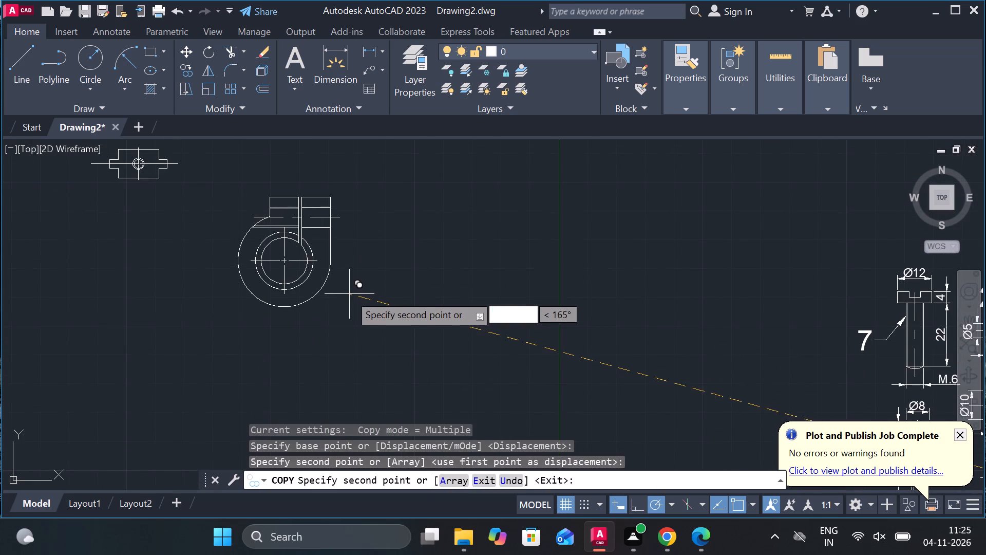
key("Escape")
Draw a wavy spline break line from the outer bore circle's top quadrant to the clamp's curved outline, just below the lower hole lines.
scroll(499, 268, "down", 2)
middle_click_drag(530, 300, 113, 206)
scroll(352, 246, "up", 3)
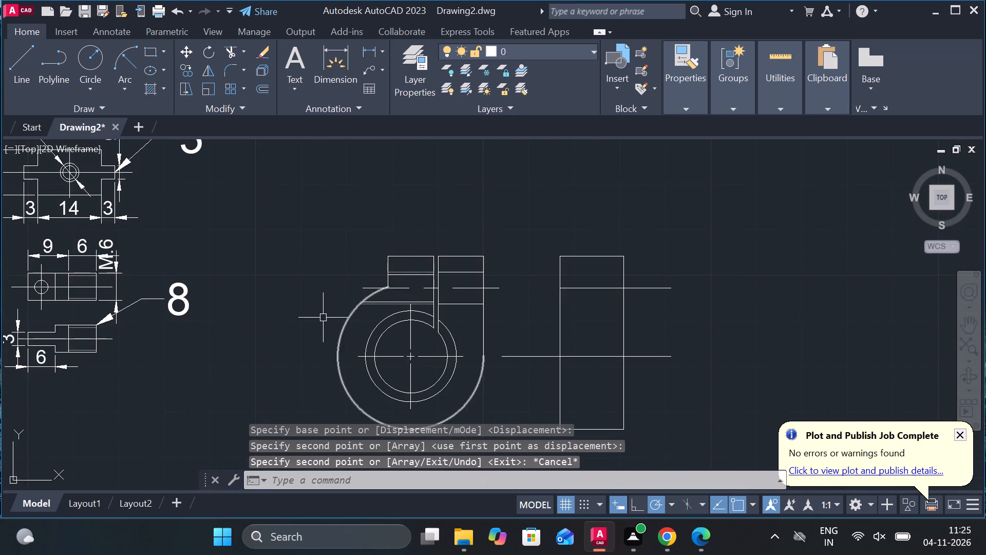
middle_click_drag(320, 317, 269, 198)
scroll(423, 213, "up", 1)
middle_click_drag(396, 220, 427, 292)
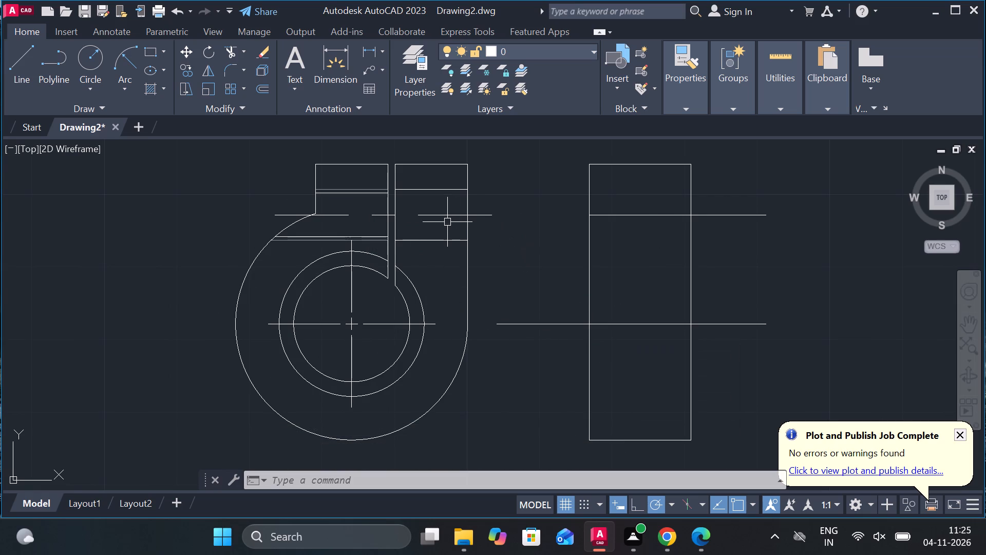
scroll(475, 260, "up", 1)
middle_click_drag(477, 260, 482, 291)
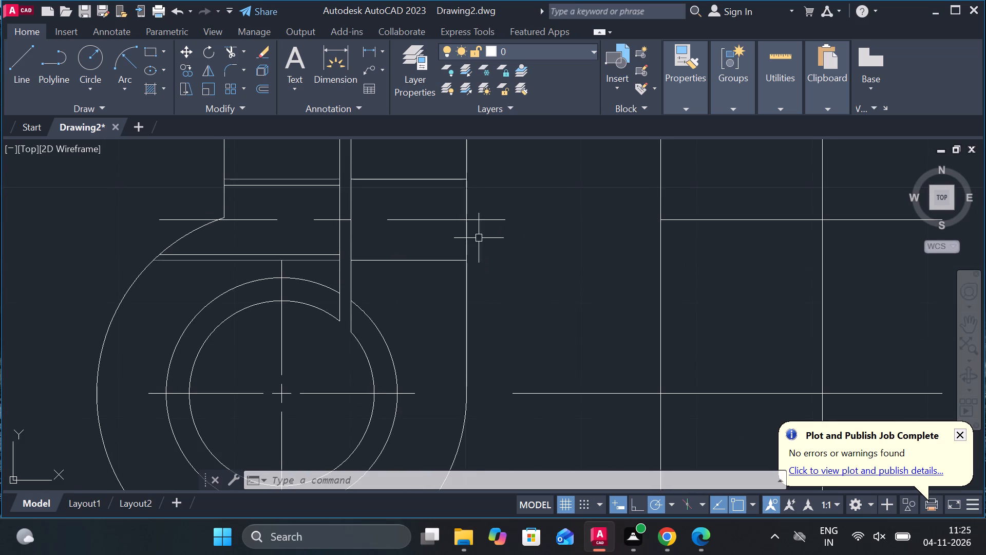
middle_click_drag(484, 245, 496, 294)
middle_click_drag(379, 351, 514, 307)
key("Escape")
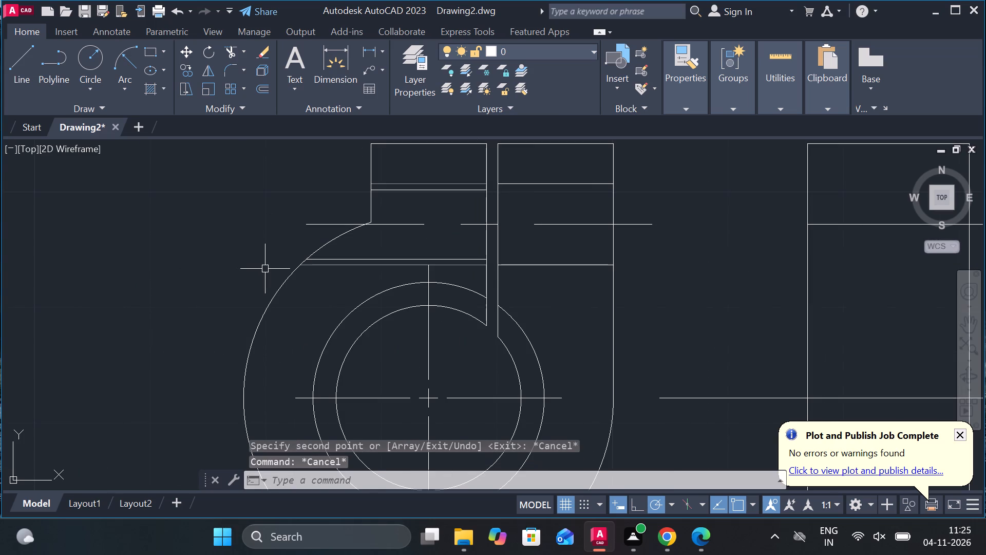
type("SP")
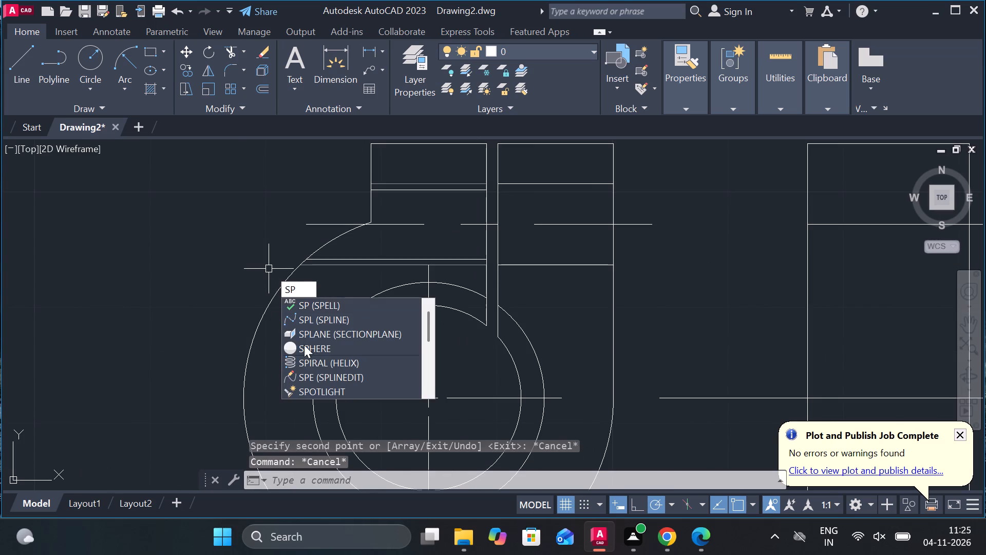
left_click(312, 324)
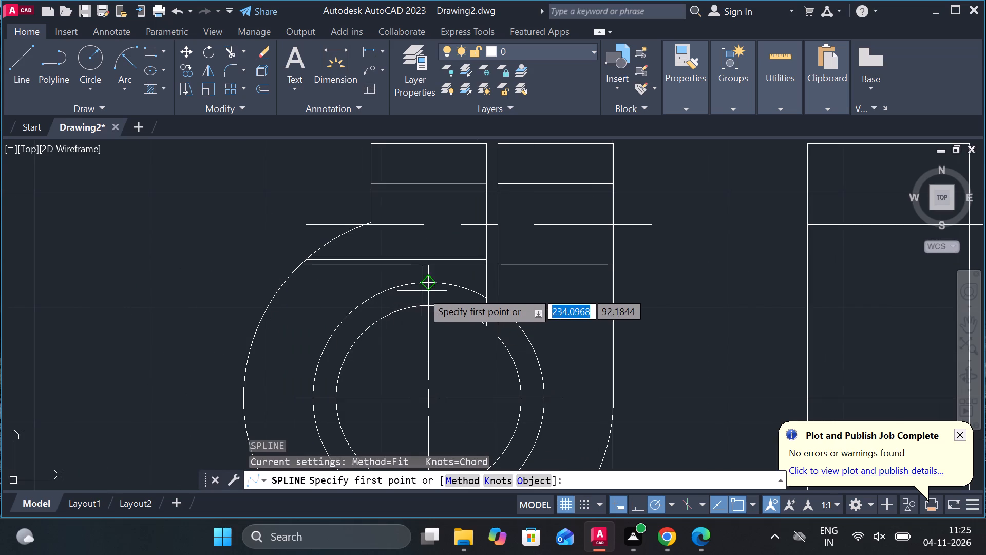
scroll(422, 291, "up", 1)
left_click(430, 274)
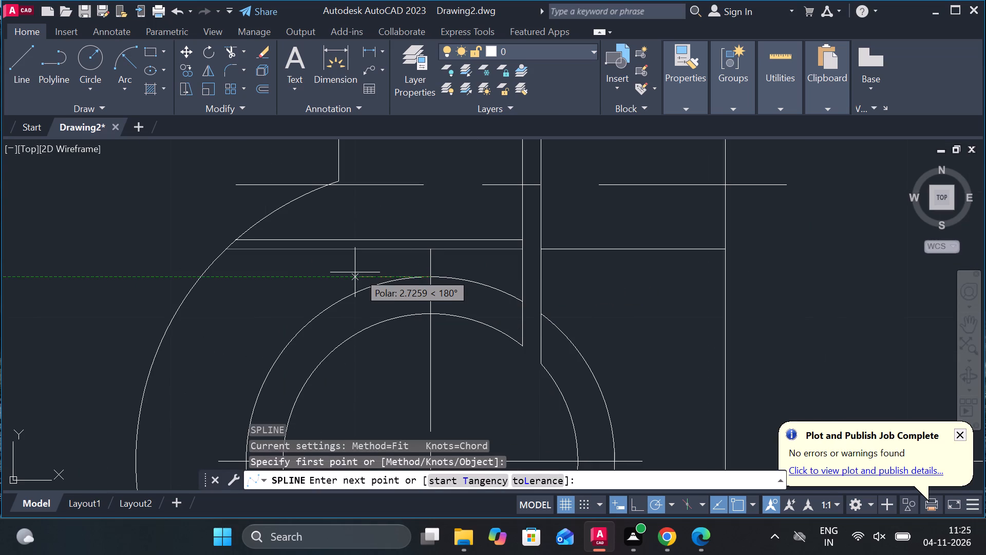
scroll(355, 272, "up", 3)
left_click(367, 282)
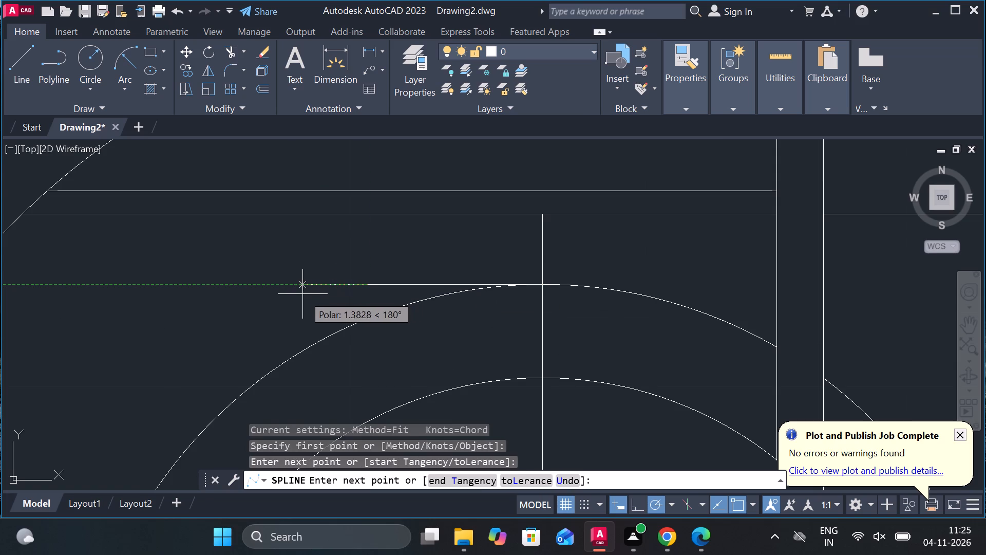
left_click(271, 305)
middle_click_drag(248, 292, 456, 298)
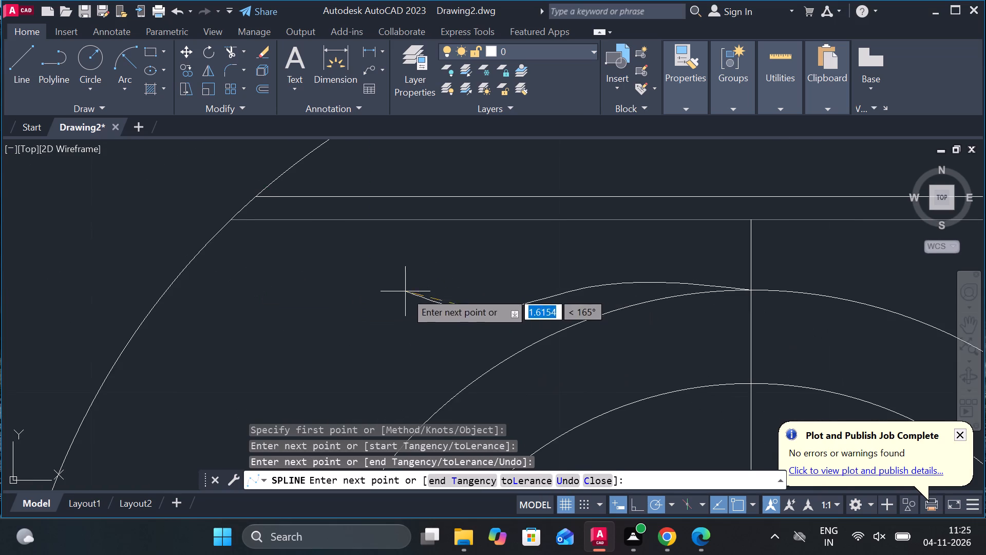
left_click(399, 294)
left_click(310, 310)
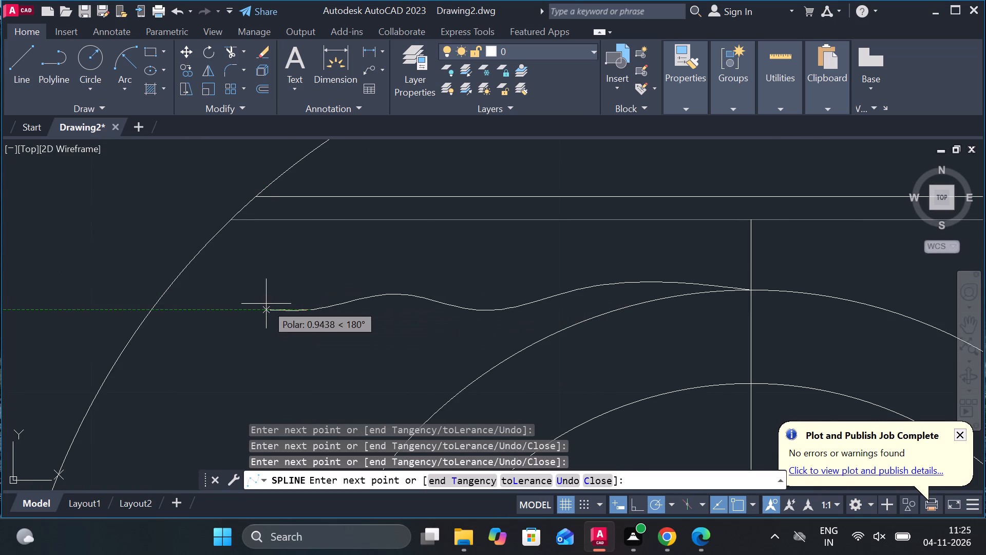
left_click(266, 304)
middle_click_drag(240, 288, 337, 265)
left_click(290, 273)
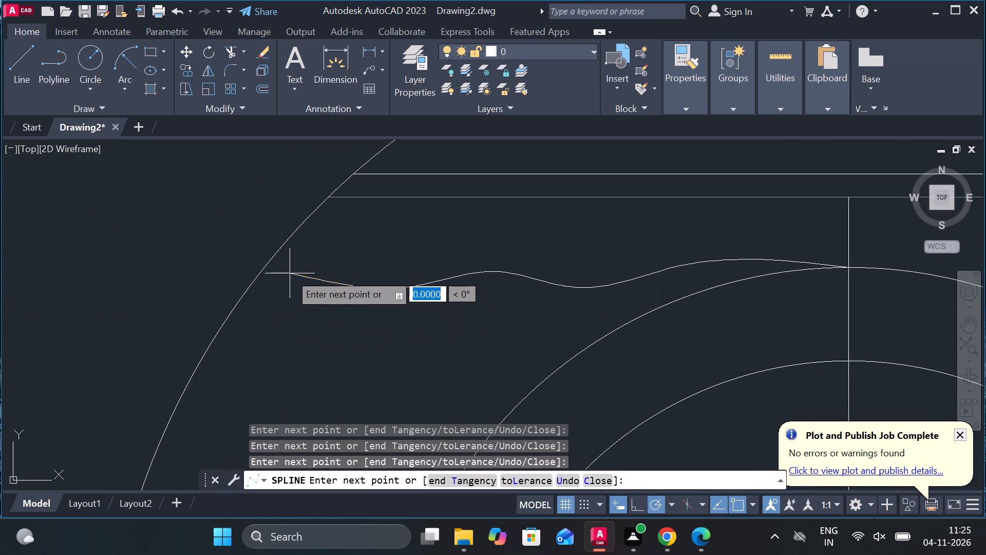
left_click(259, 270)
key("Return")
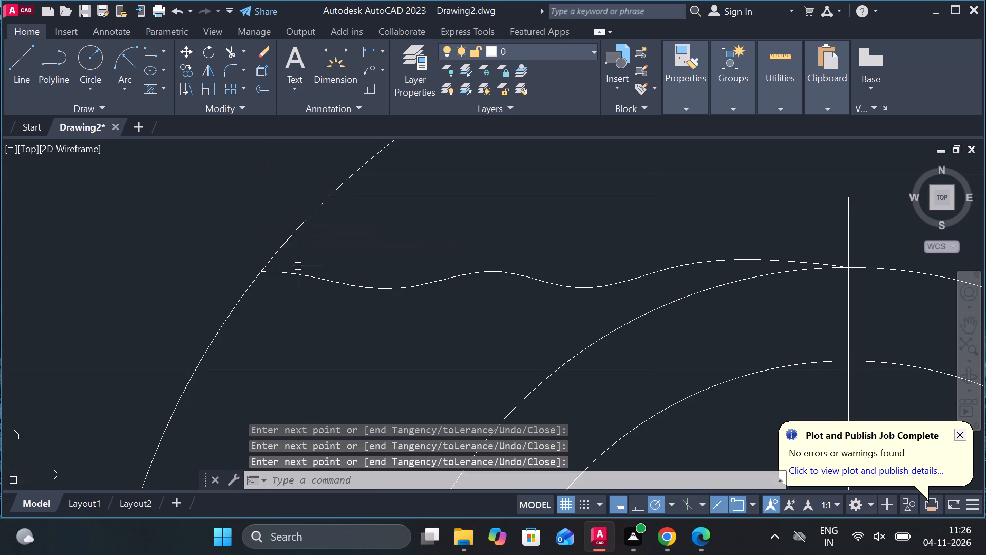
Continue the break line with a second wavy spline from the same quadrant across the slot to the clamp's straight vertical edge.
scroll(306, 272, "down", 2)
middle_click_drag(371, 298, 336, 305)
scroll(459, 272, "up", 1)
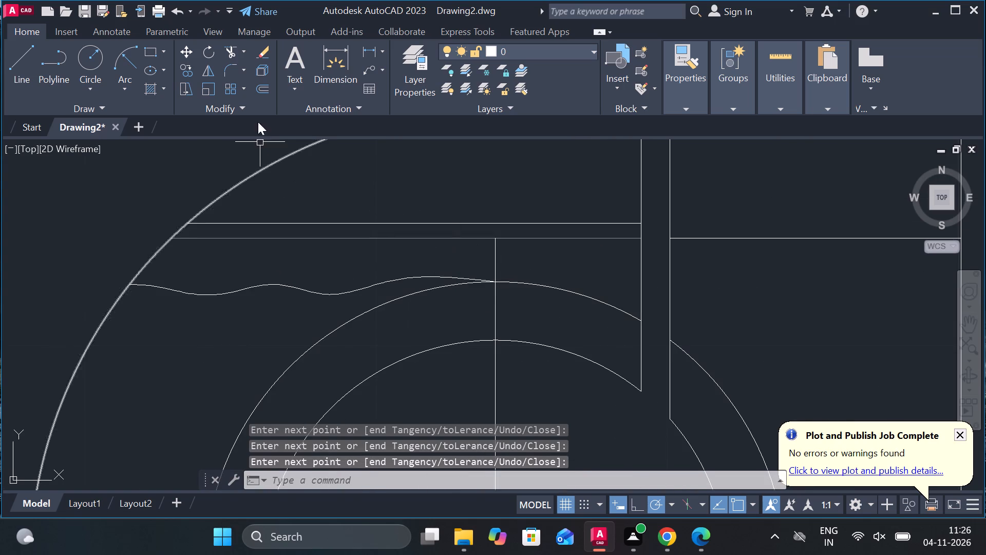
type("SP")
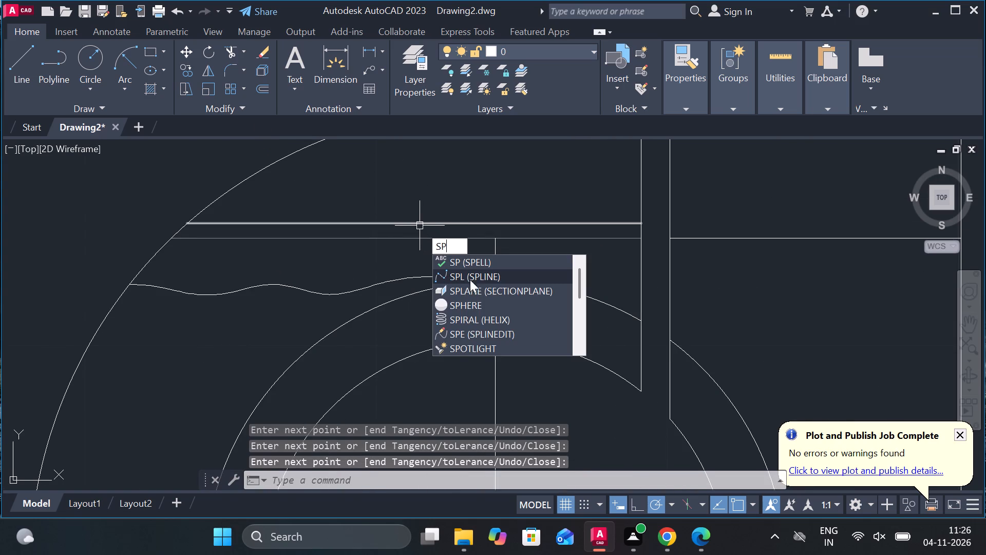
left_click(512, 282)
left_click(492, 283)
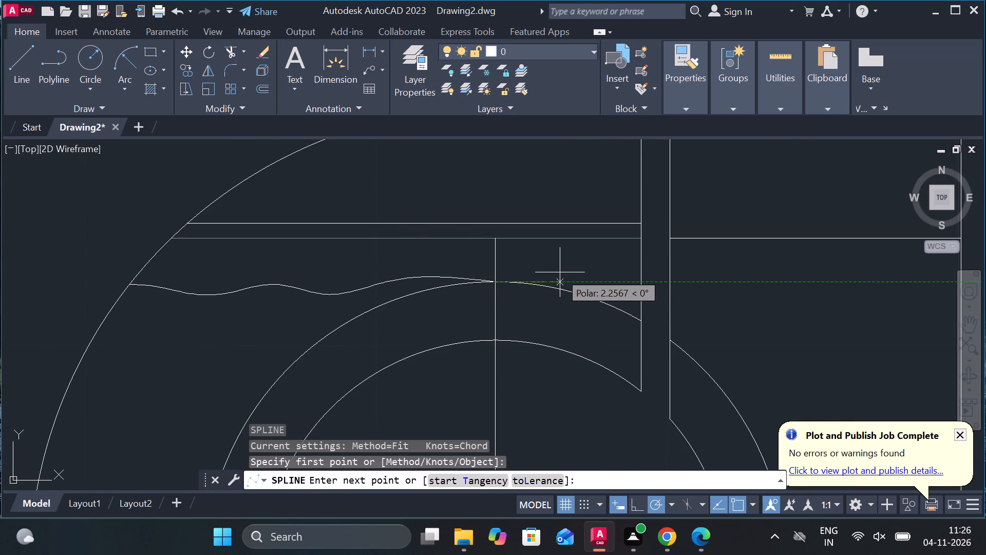
scroll(581, 270, "up", 2)
left_click(592, 269)
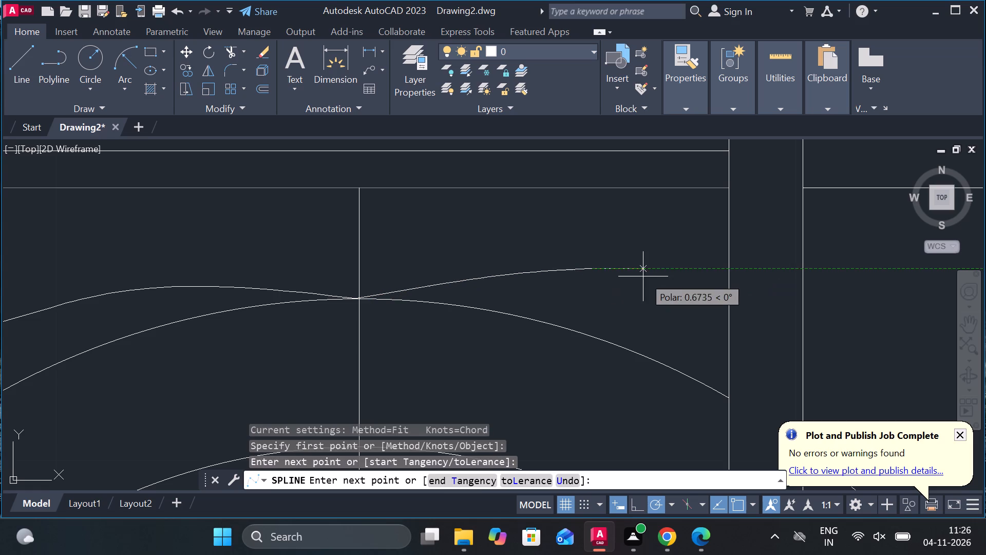
middle_click_drag(643, 276, 503, 222)
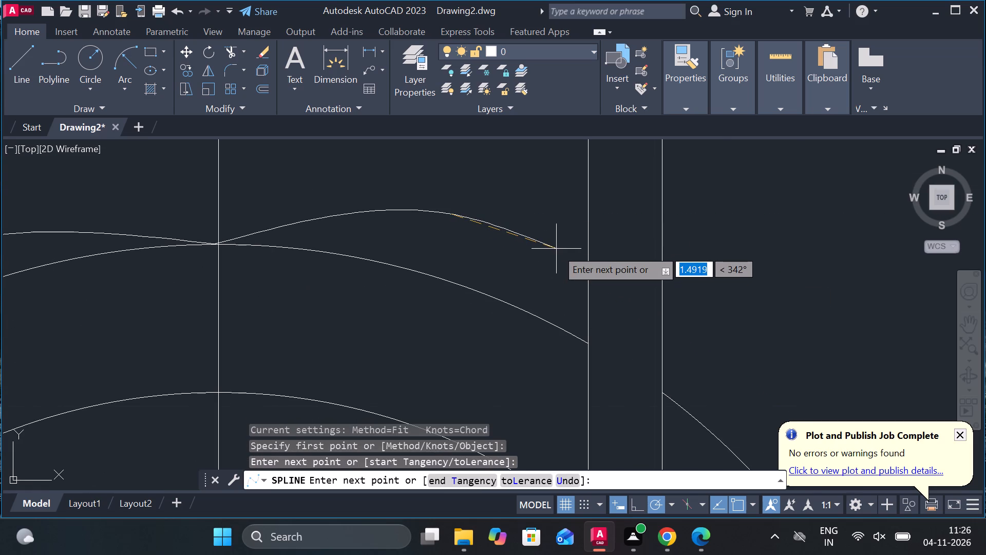
left_click(583, 236)
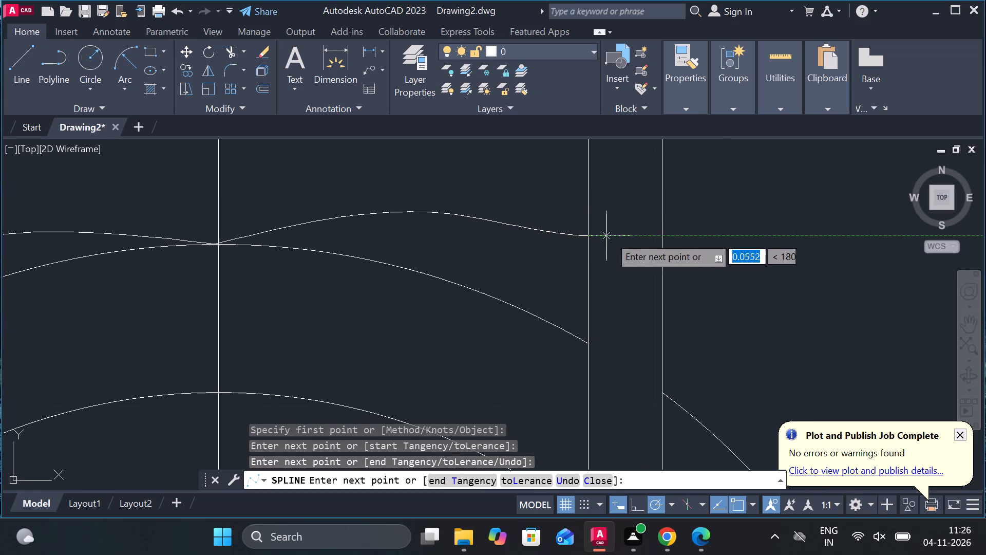
left_click(708, 250)
middle_click_drag(705, 250, 664, 248)
scroll(665, 248, "down", 1)
middle_click_drag(711, 266, 709, 267)
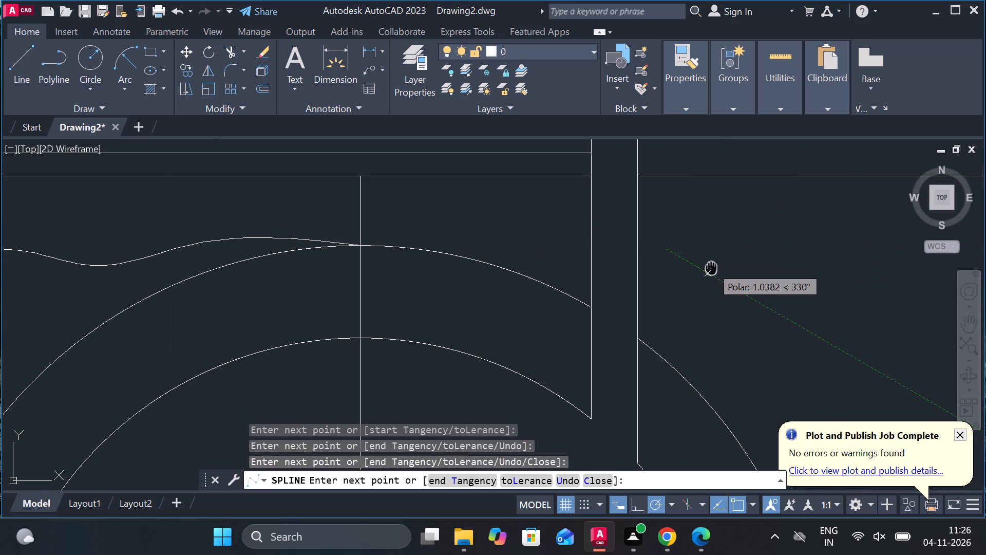
middle_click_drag(709, 267, 539, 229)
left_click(594, 230)
left_click(683, 223)
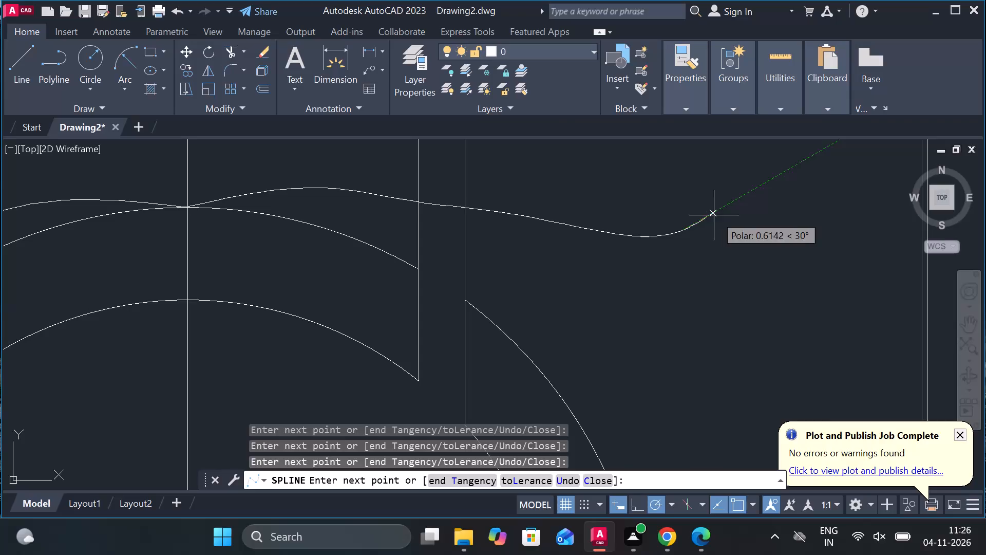
left_click(738, 212)
left_click(809, 225)
middle_click_drag(785, 231, 619, 258)
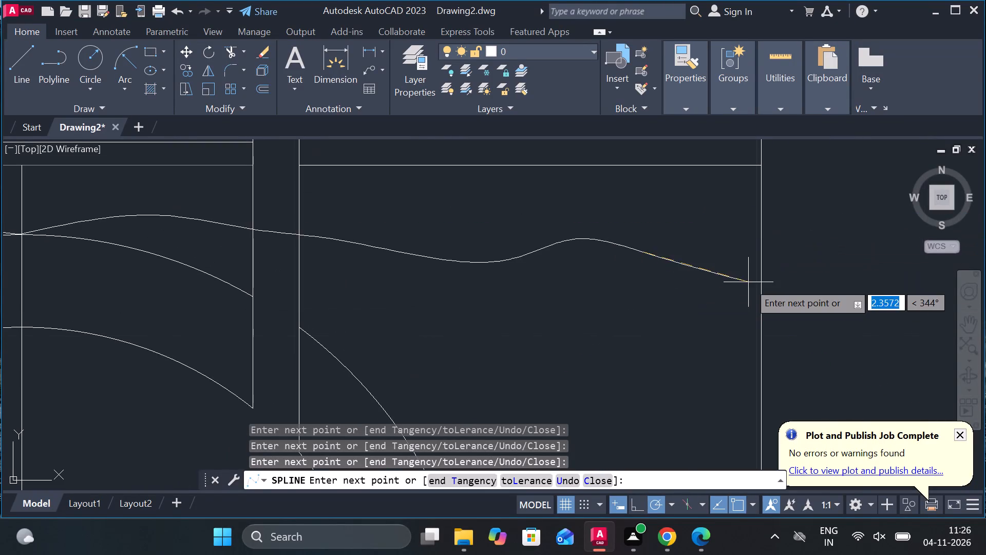
left_click(761, 249)
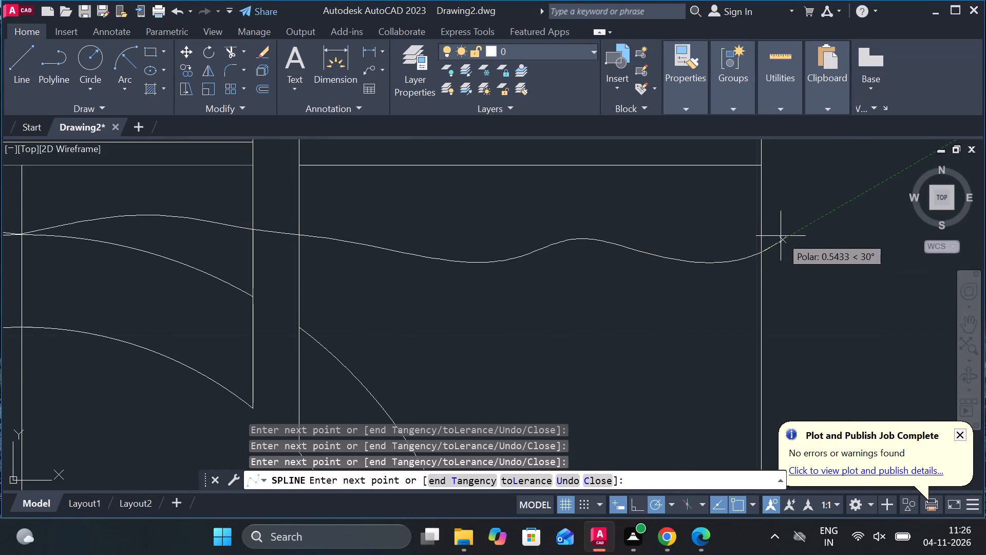
key("Return")
Trim away the part of the break line that crosses the open slot.
scroll(723, 290, "down", 1)
type("TR")
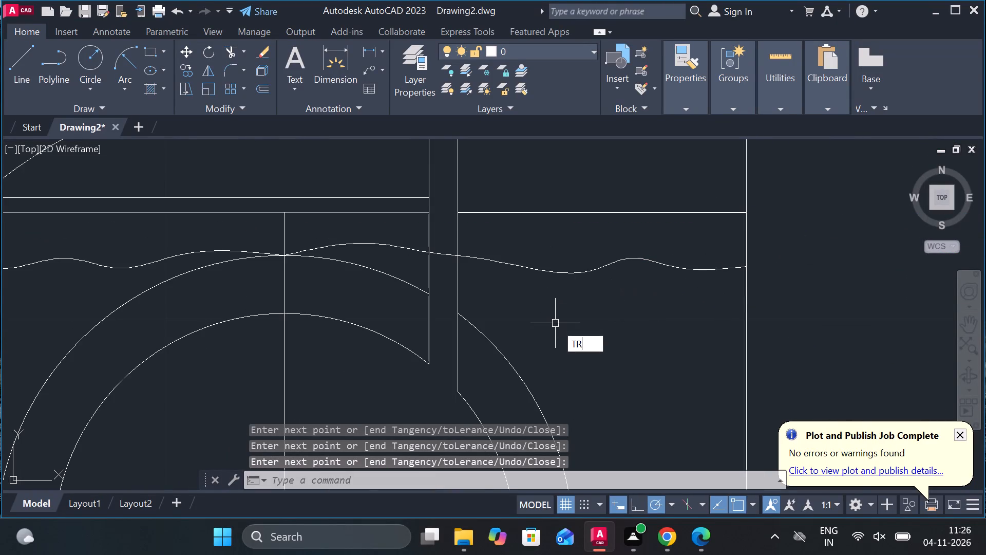
key("space")
left_click(441, 253)
scroll(601, 283, "down", 1)
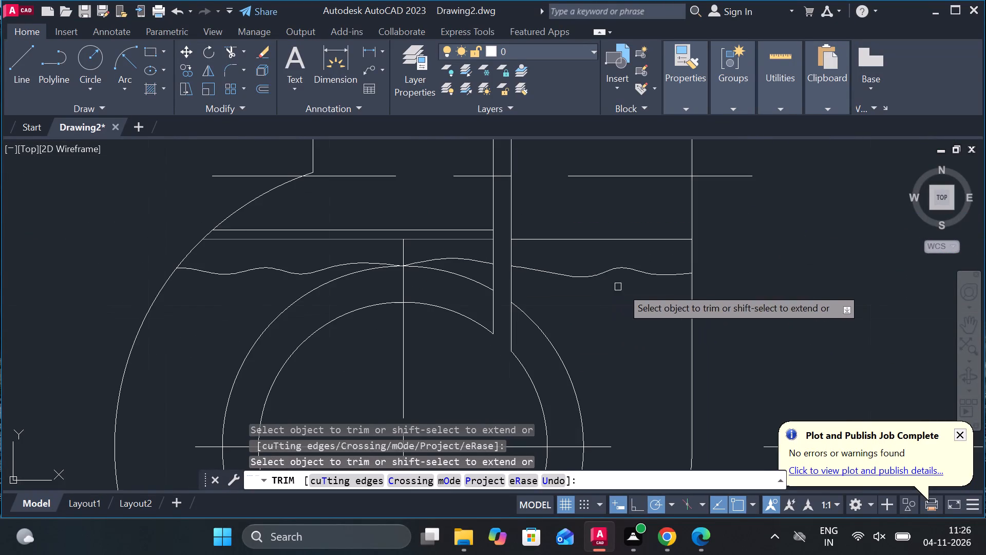
middle_click_drag(639, 303, 662, 369)
key("Escape")
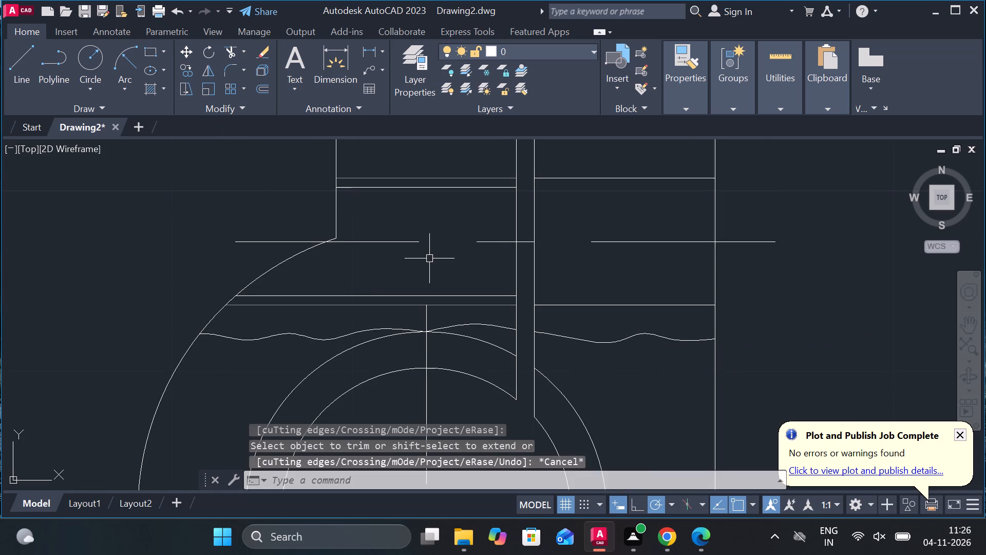
Hatch both areas above the hole, and the areas above the break line left of the centre line and right of the slot, with ANSI31 at scale 0.5.
middle_click_drag(434, 294, 442, 356)
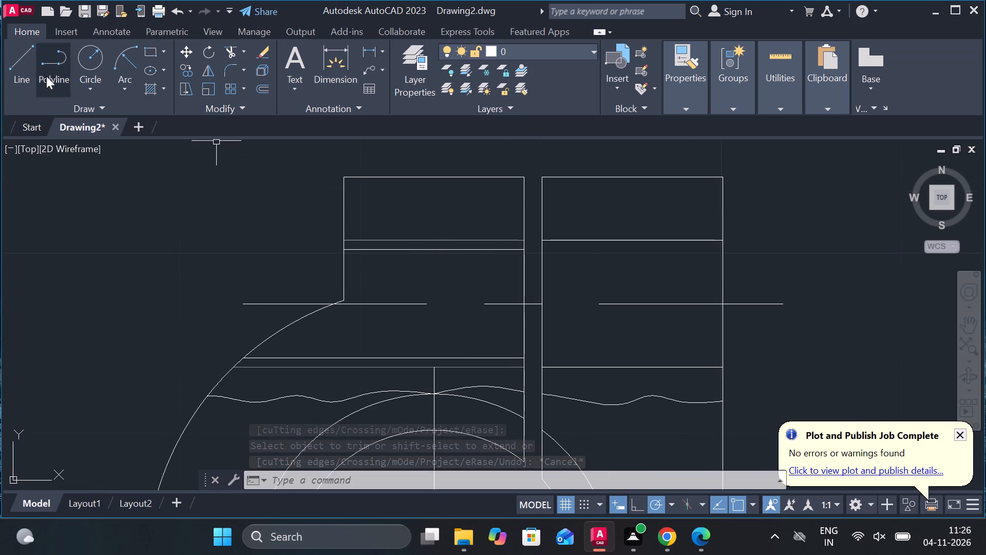
left_click(148, 85)
left_click(469, 197)
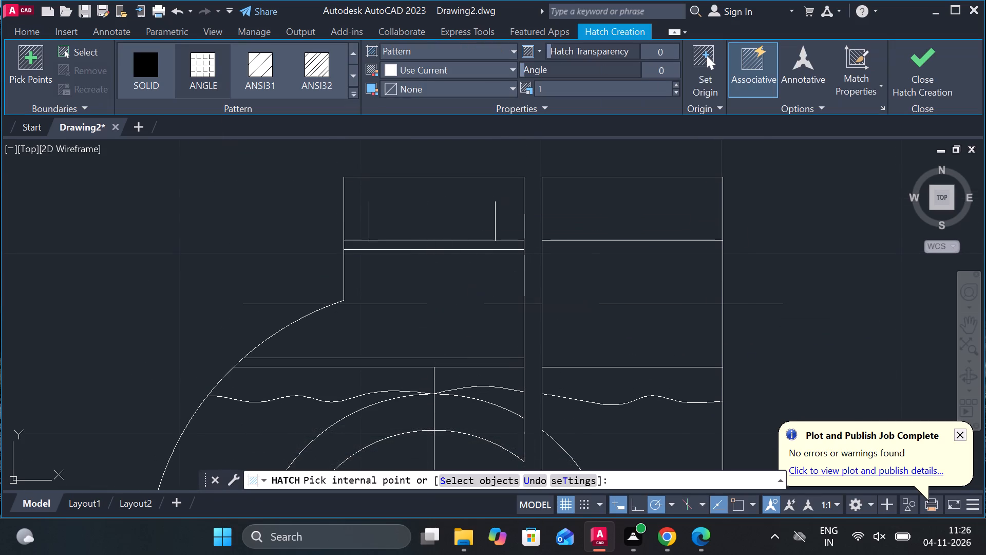
left_click(256, 70)
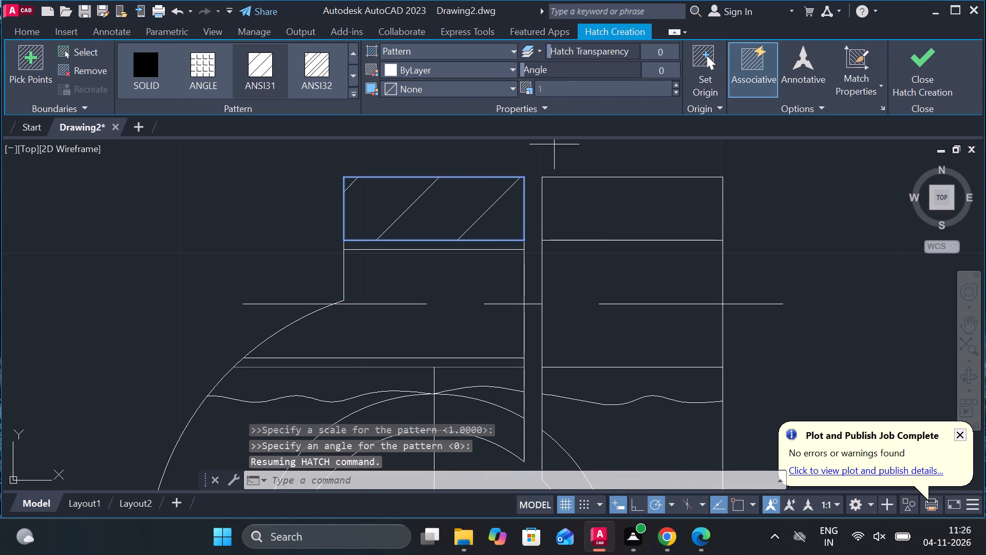
left_click(565, 90)
type(".5")
key("Return")
left_click(614, 224)
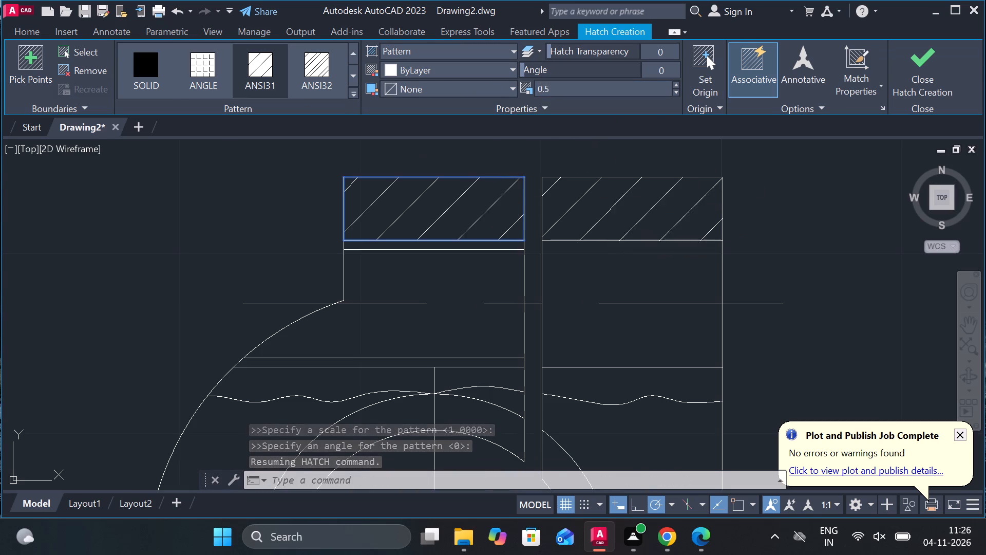
left_click(288, 388)
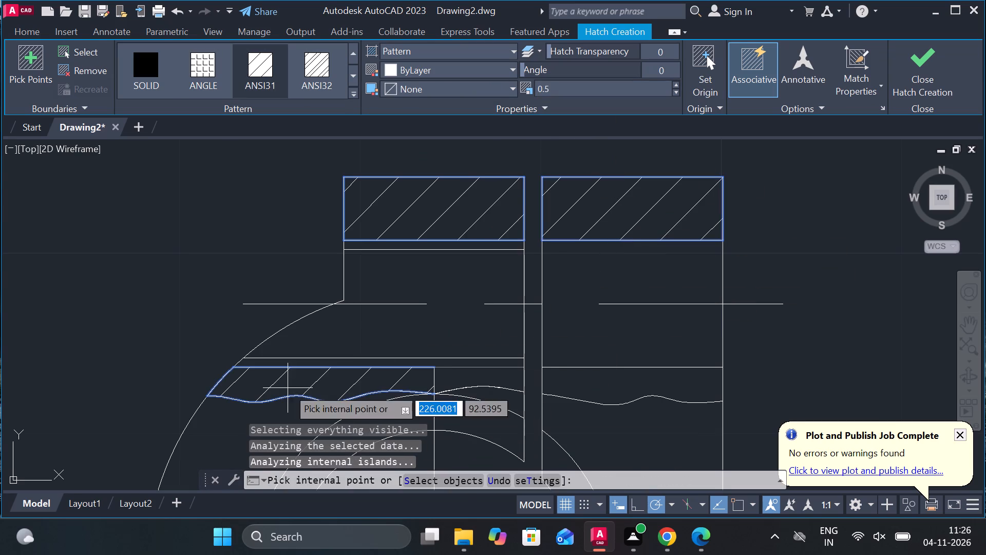
left_click(590, 387)
left_click(932, 81)
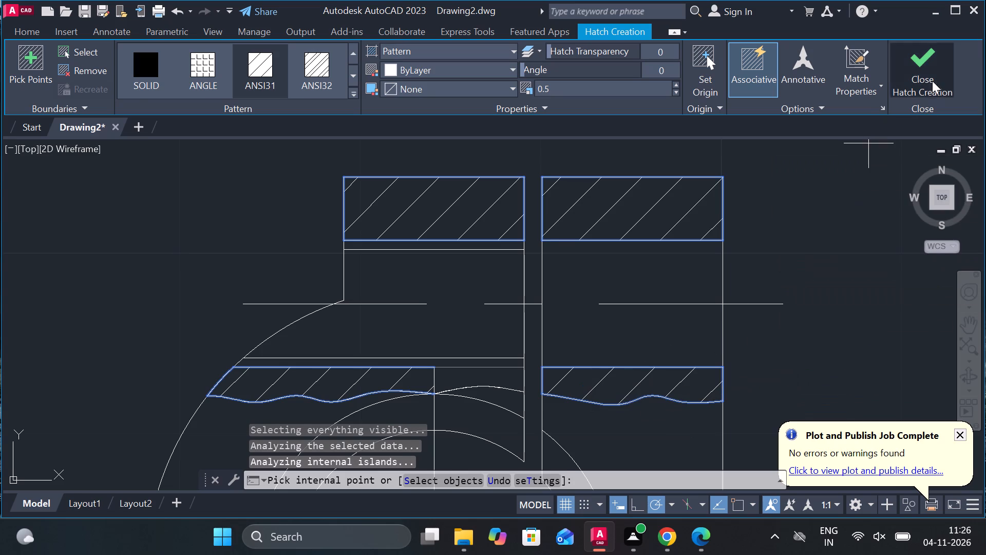
Hatch the remaining area above the break line between the vertical centre line and the slot with ANSI31 at scale 0.5.
middle_click_drag(487, 374, 452, 238)
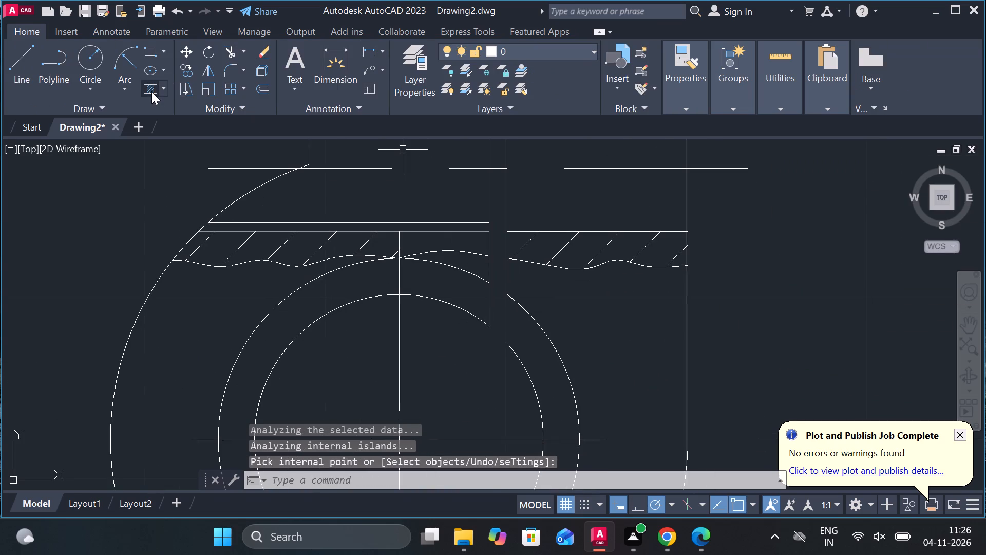
left_click(151, 91)
left_click(415, 239)
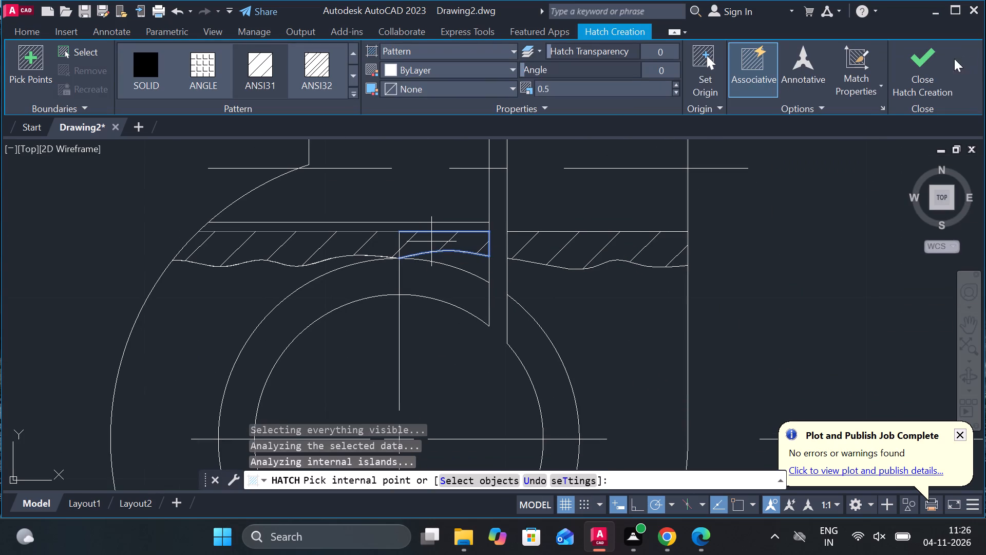
left_click(931, 62)
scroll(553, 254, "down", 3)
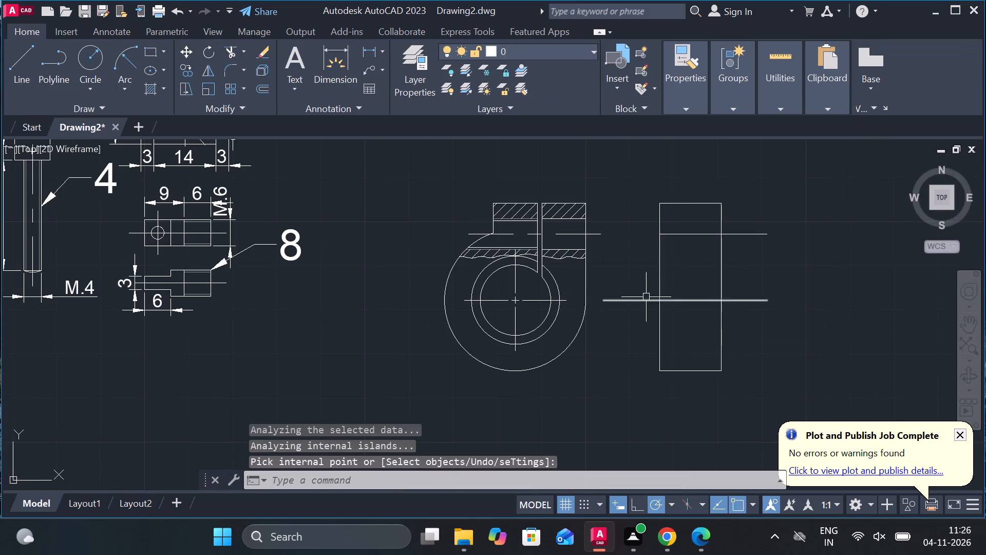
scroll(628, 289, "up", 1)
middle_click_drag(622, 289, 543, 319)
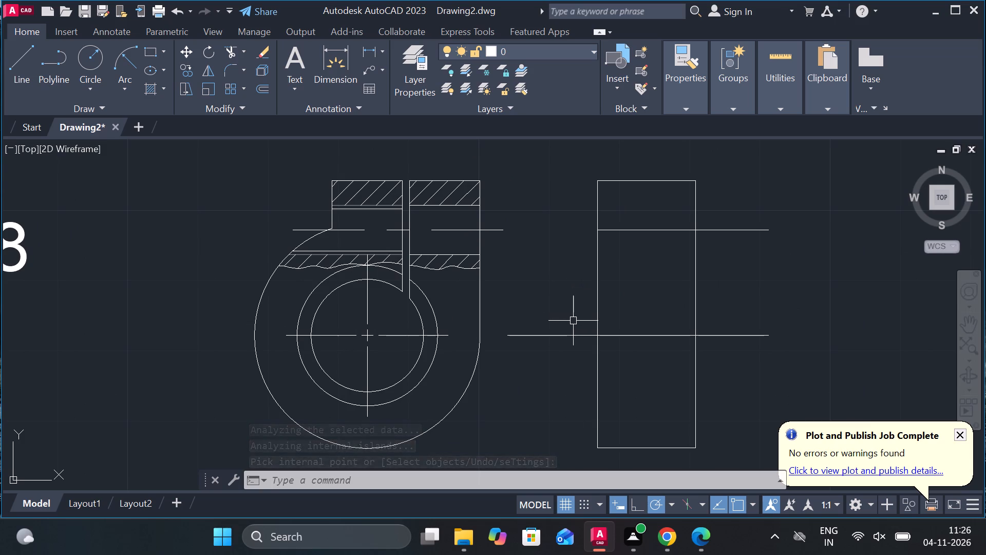
Trim the two horizontal centre lines where they extend beyond both sides of the side view rectangle.
middle_click_drag(759, 369, 743, 368)
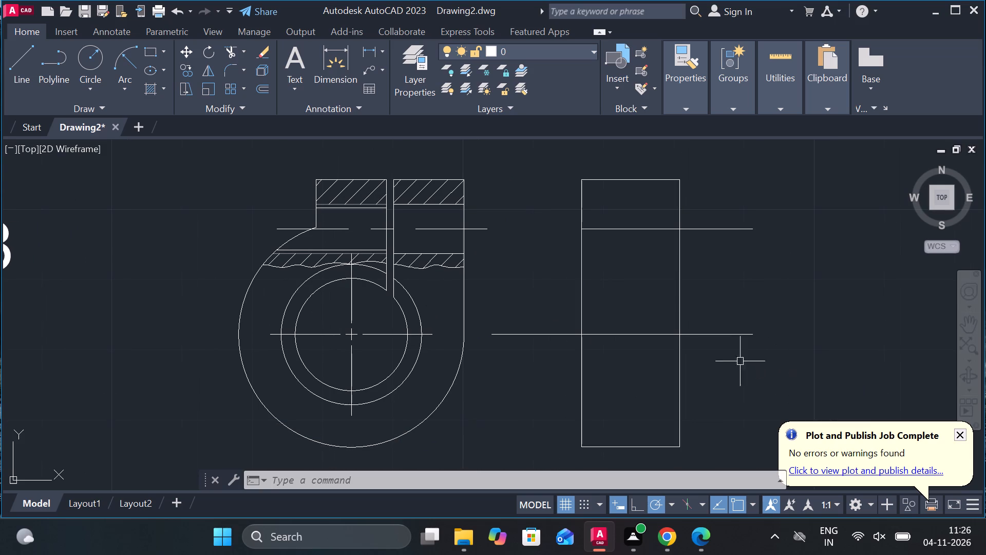
key("Escape")
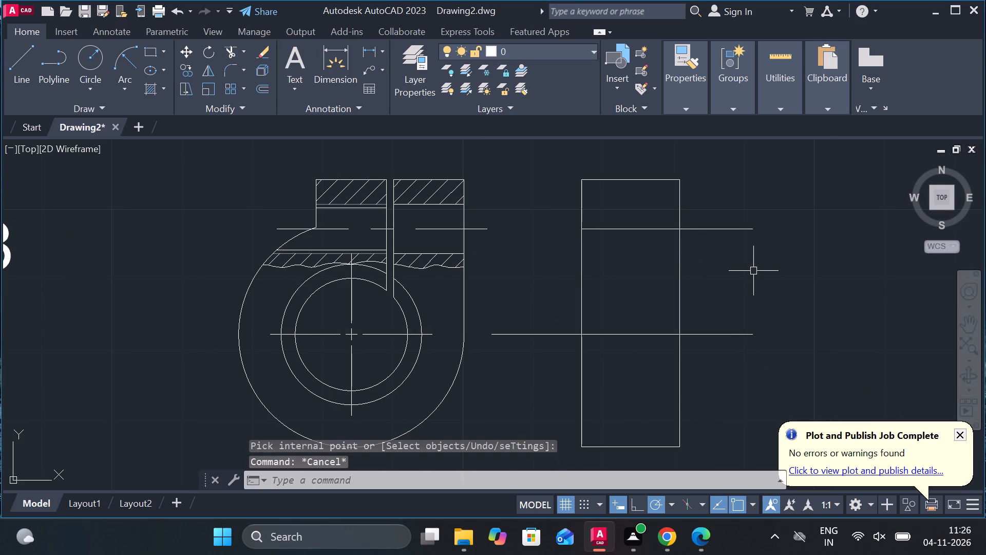
type("TR")
key("space")
left_click_drag(721, 183, 721, 199)
left_click(729, 348)
left_click_drag(534, 374, 535, 357)
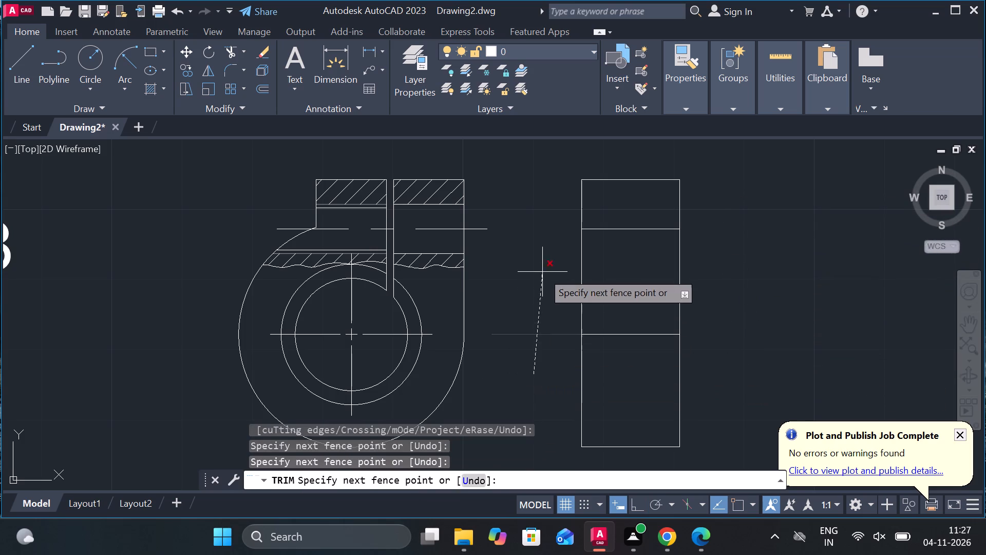
left_click(542, 271)
key("Escape")
middle_click_drag(543, 288, 507, 289)
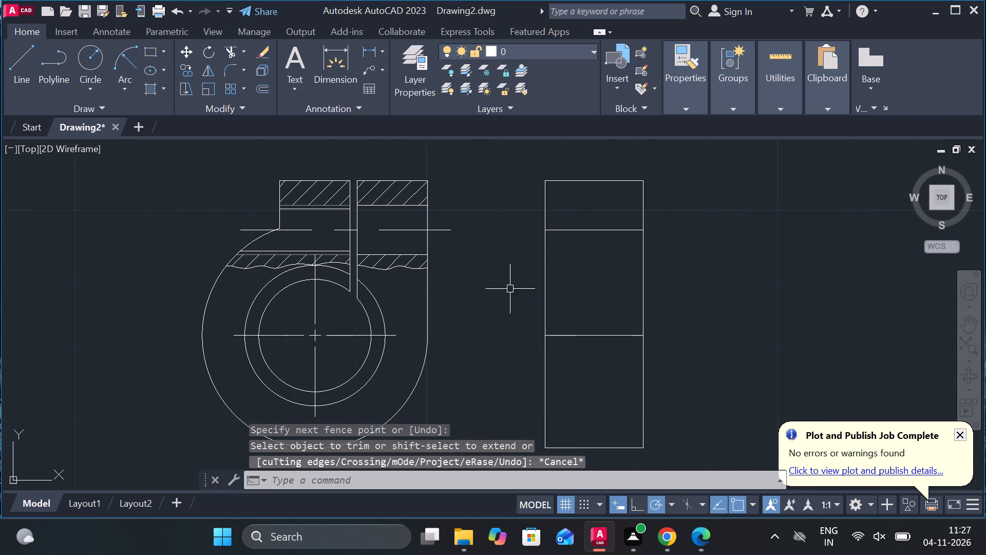
Draw a boss outline on the side view's right edge, starting 10 above the lower horizontal line, 2 wide and 20 high.
key("l")
key("Return")
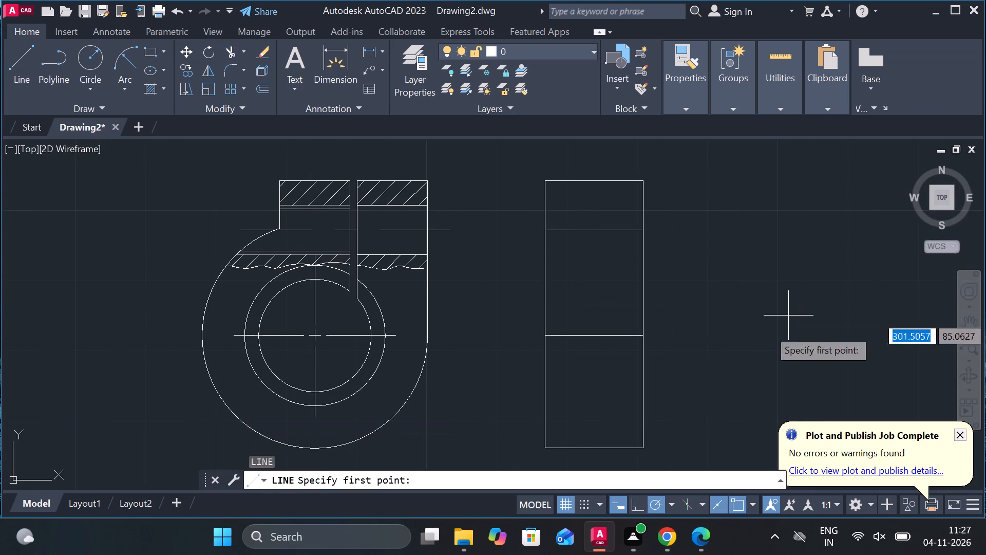
middle_click_drag(727, 339, 694, 348)
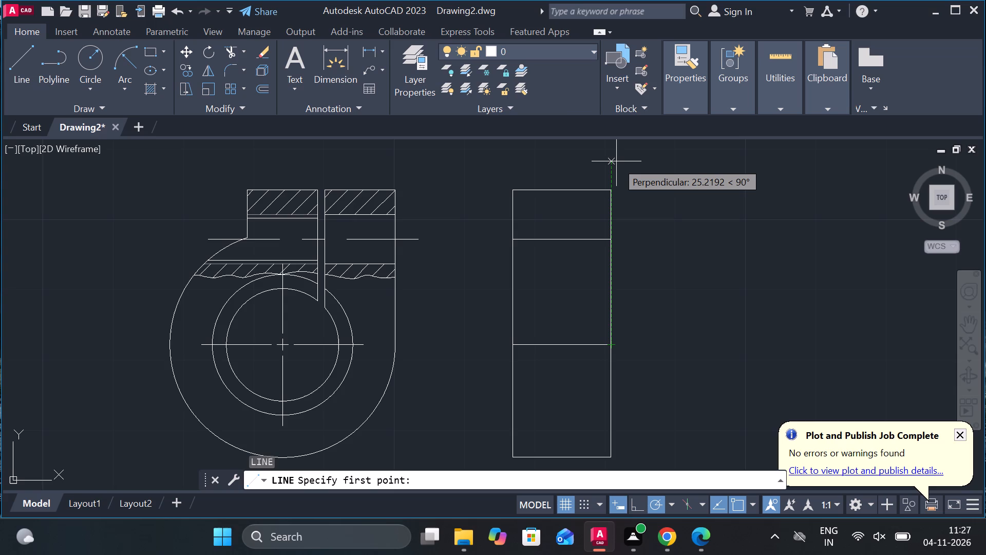
type("10")
key("Return")
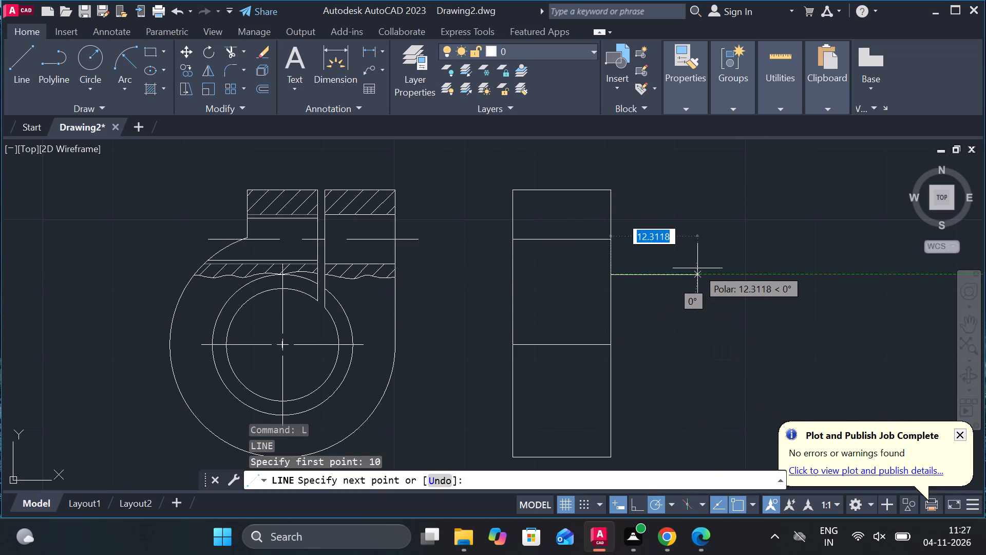
type("2")
key("space")
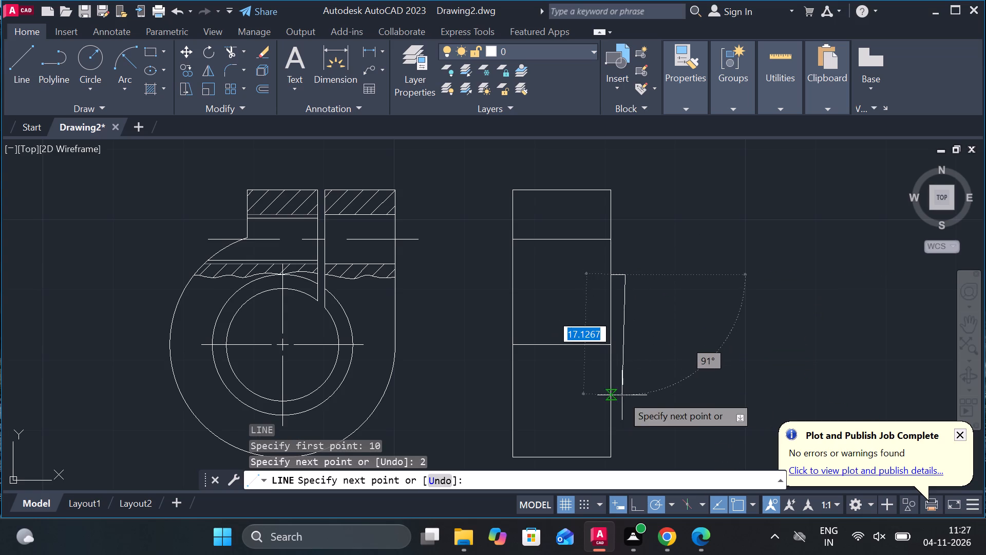
type("20")
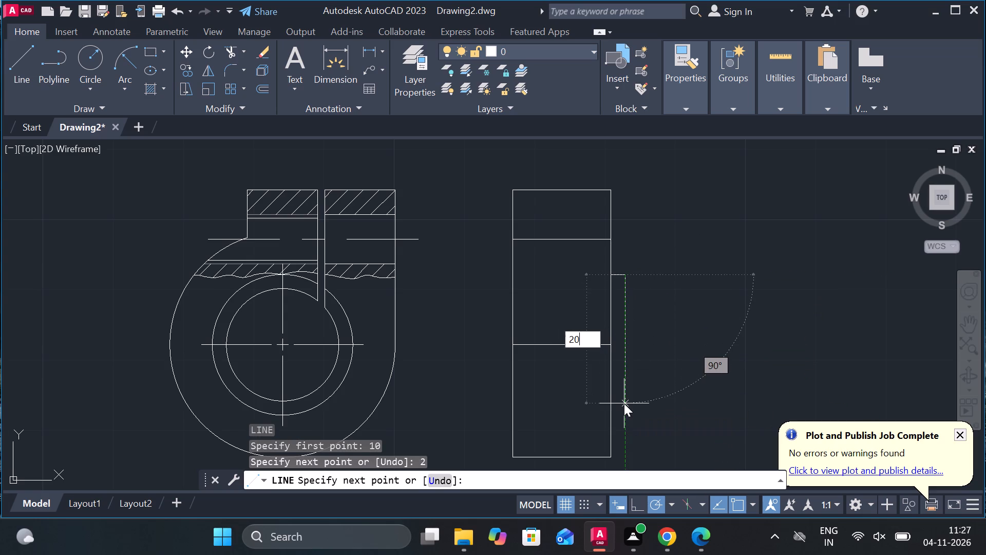
key("Return")
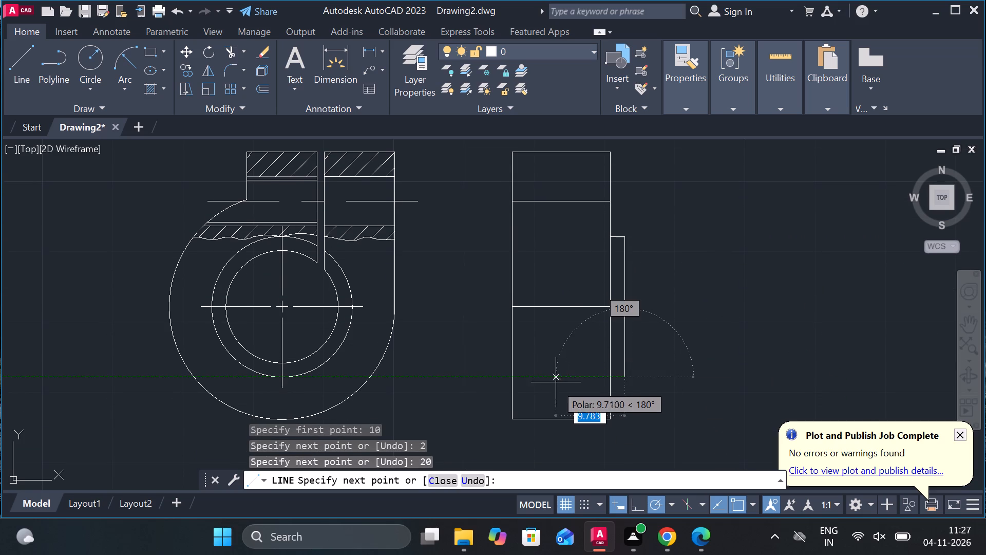
type("2")
key("space")
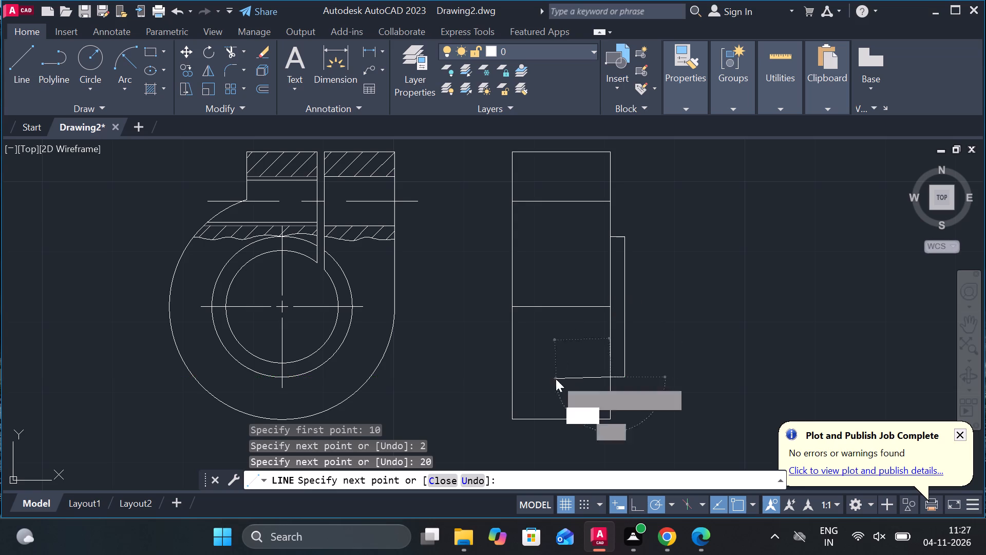
key("Escape")
Join the three lines of the boss outline into one polyline.
left_click(624, 378)
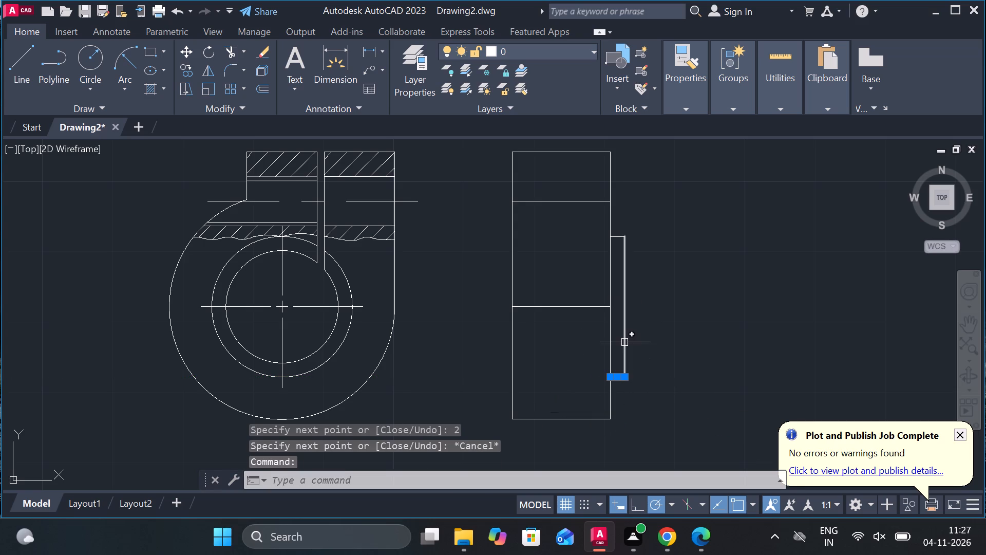
left_click(624, 339)
left_click(619, 236)
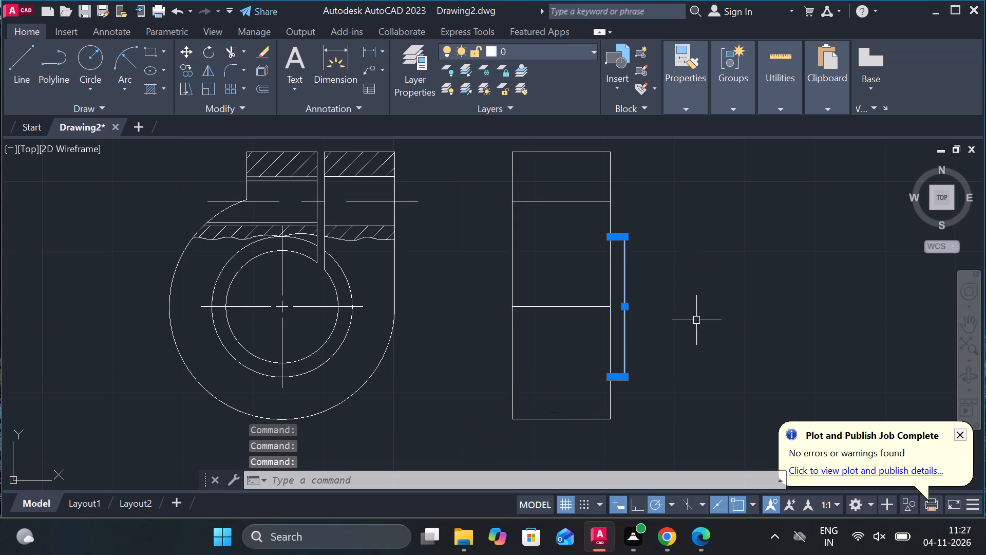
key("j")
key("Return")
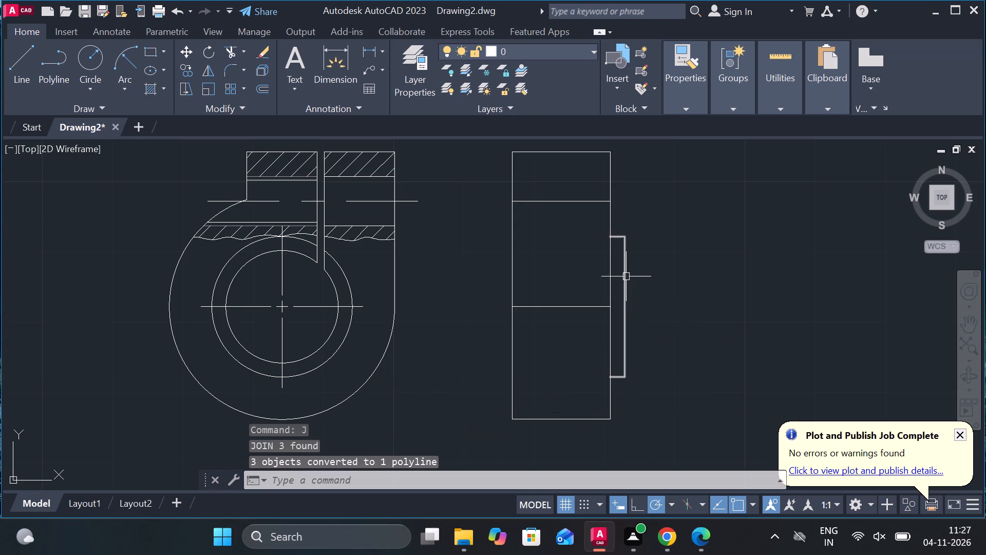
Mirror the boss outline about the side view's vertical midline, keeping the original.
left_click(626, 276)
type("MI")
key("Return")
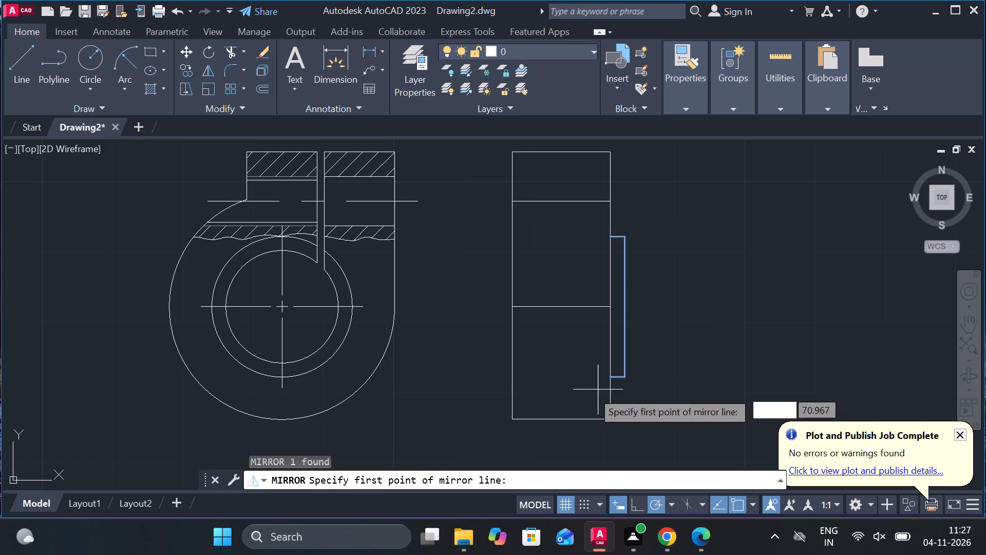
left_click(564, 417)
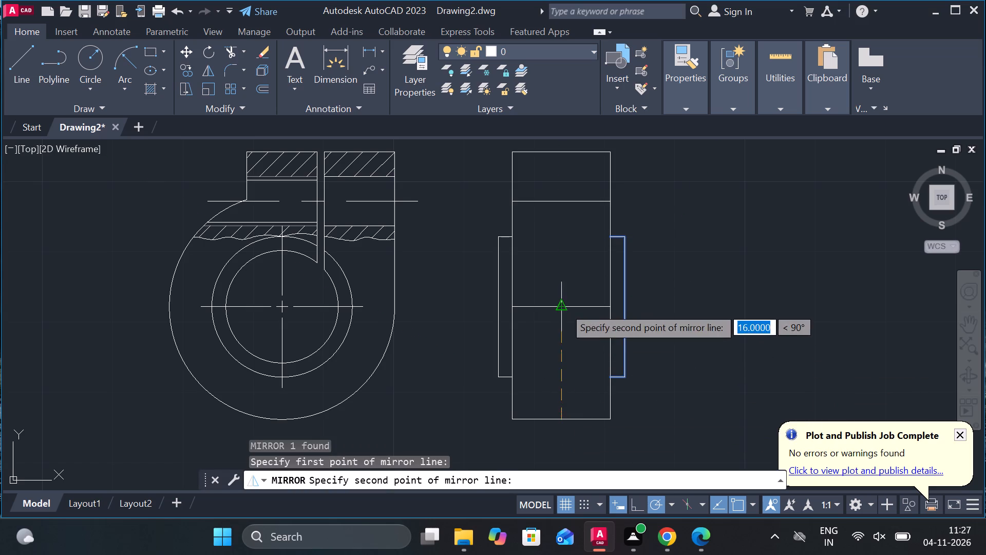
left_click(564, 307)
left_click(606, 363)
middle_click_drag(508, 304, 529, 309)
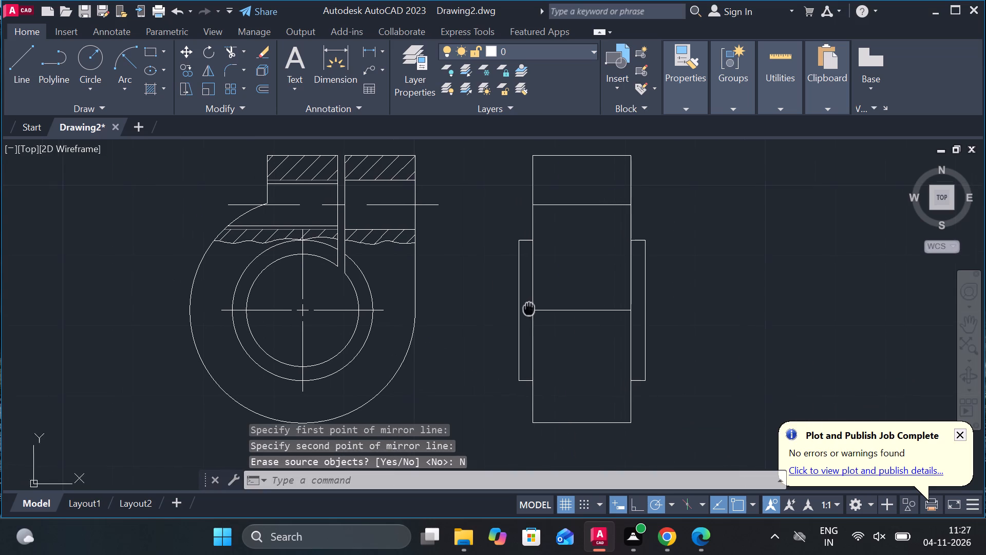
middle_click_drag(529, 309, 529, 310)
key("Escape")
Draw a 6 diameter circle centred on the midpoint of the side view's lower horizontal line.
type("C")
key("space")
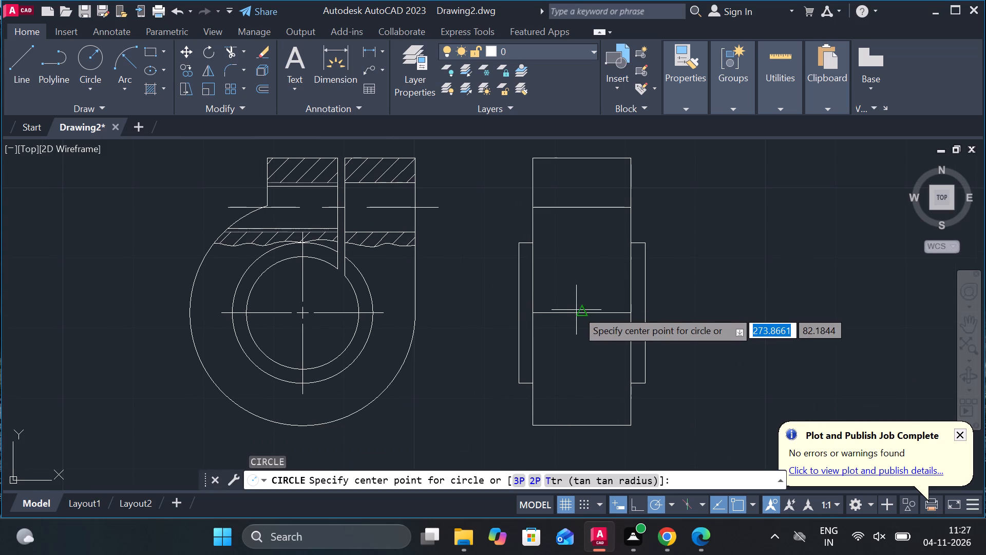
left_click(577, 310)
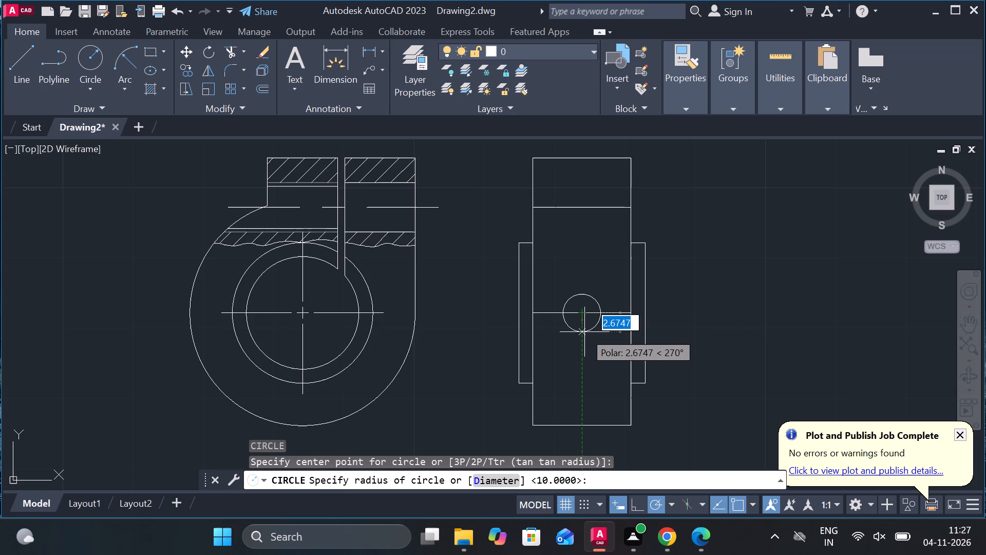
type("D")
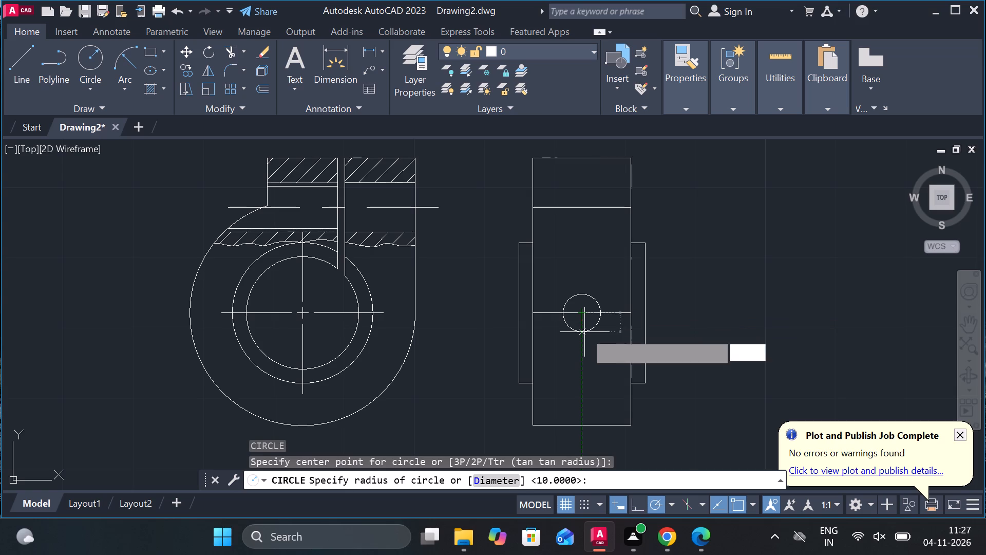
key("space")
key("6")
key("Return")
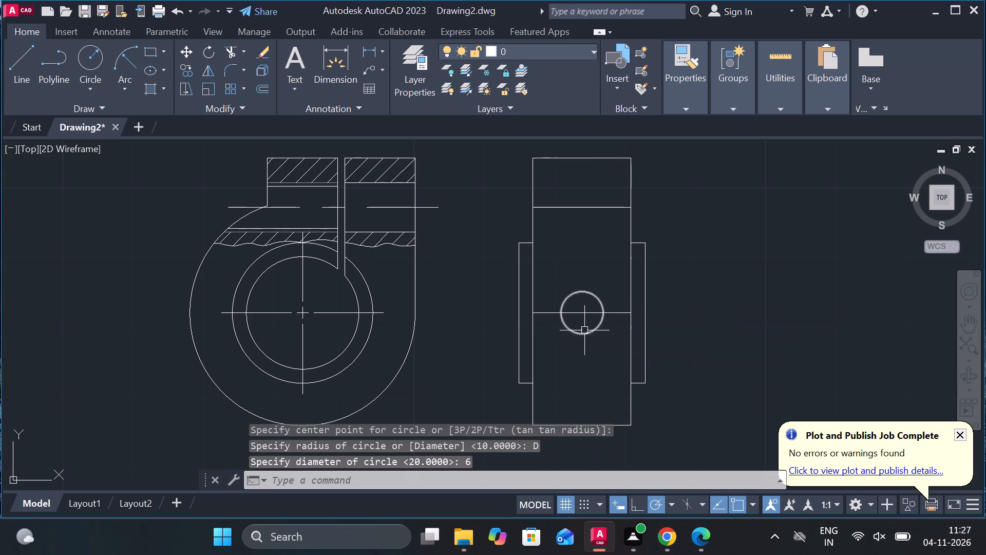
Offset the 6 diameter circle inward by 1.
scroll(587, 291, "up", 1)
scroll(620, 334, "up", 2)
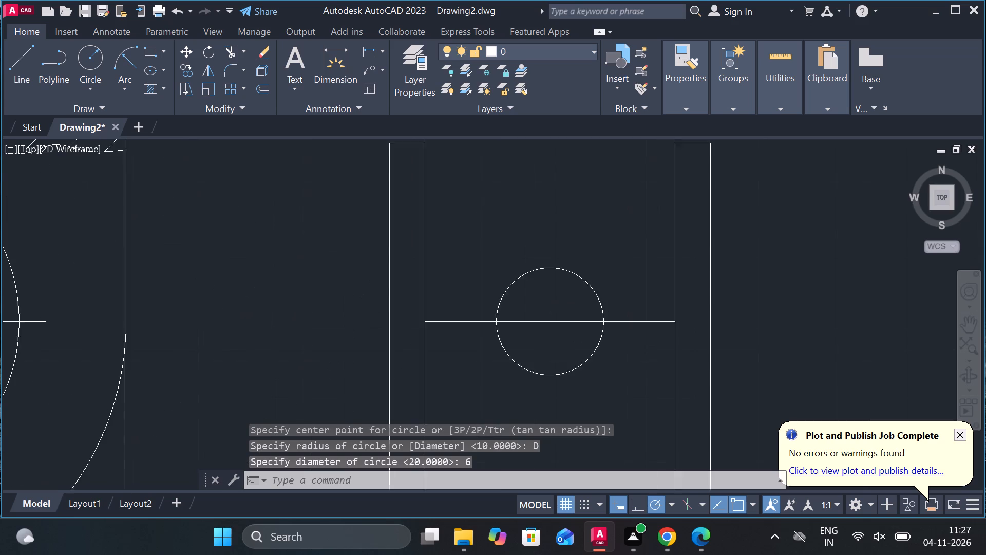
left_click(577, 276)
key("o")
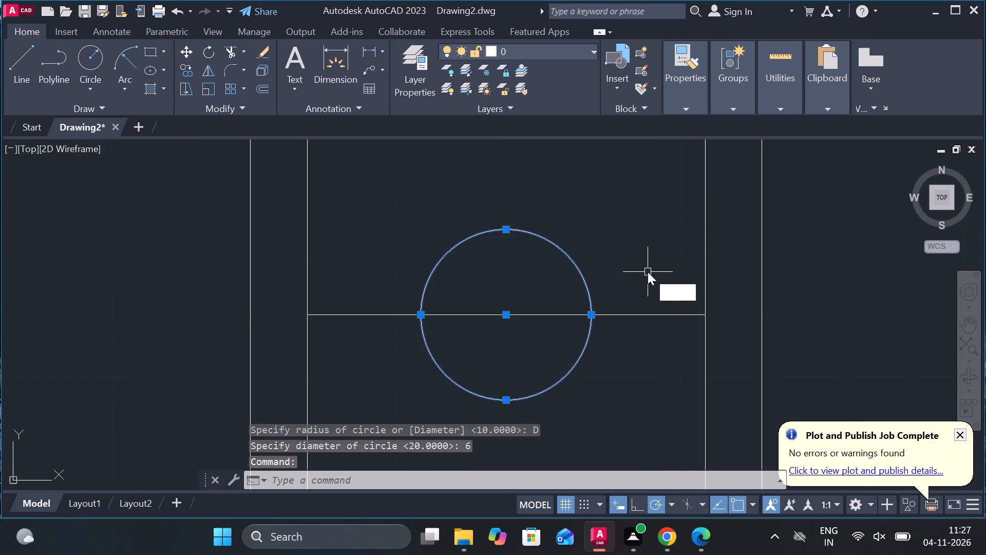
key("Return")
key("Return")
scroll(571, 308, "up", 1)
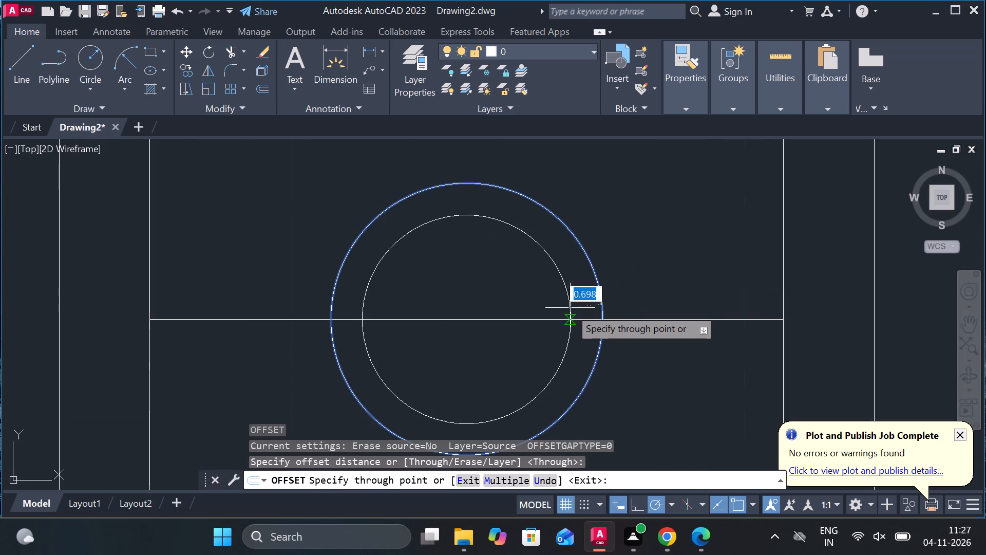
type("1")
key("space")
scroll(593, 304, "down", 2)
key("Escape")
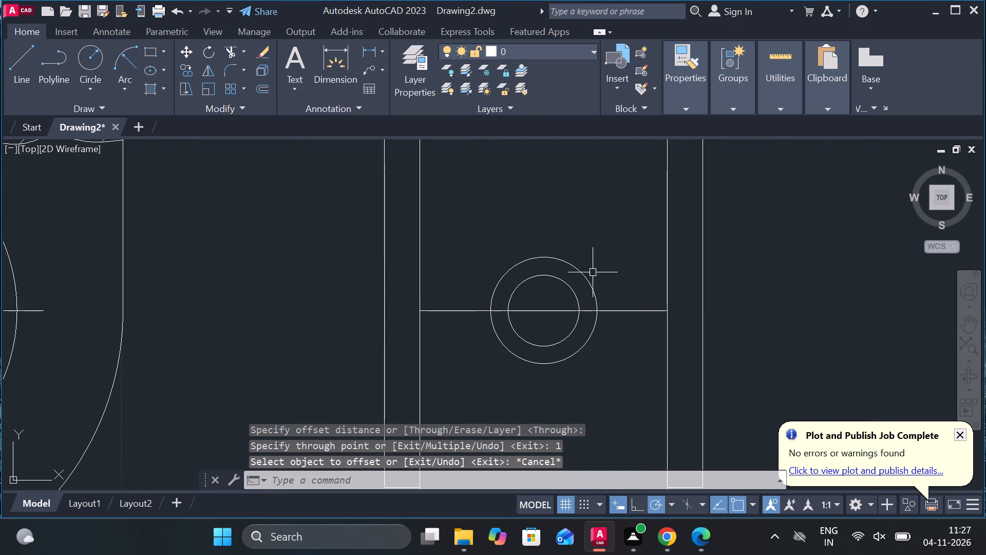
Copy both concentric circles from their centre straight up to the middle of the side view's upper horizontal line.
left_click(583, 269)
left_click(566, 280)
type("CO")
key("Return")
left_click(545, 309)
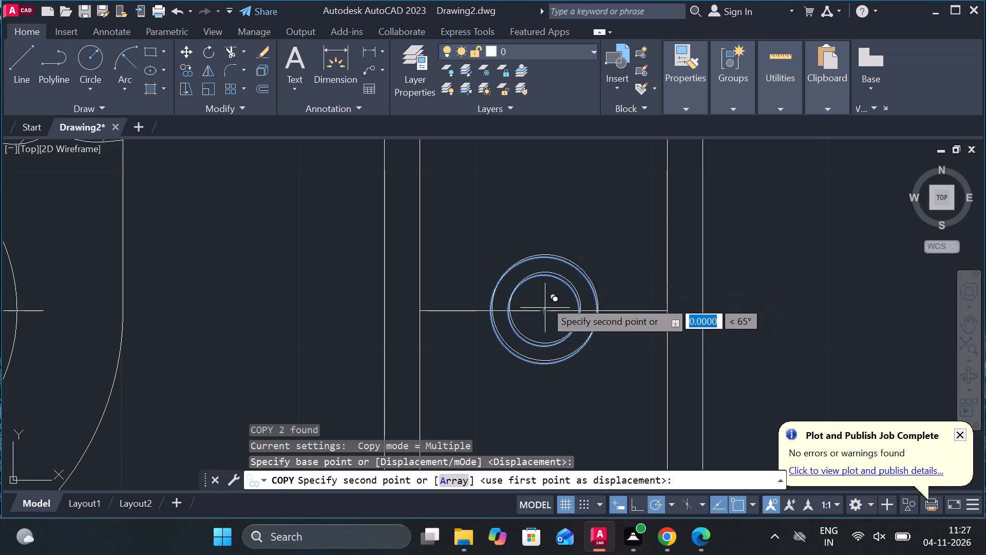
middle_click_drag(545, 293, 544, 389)
scroll(538, 339, "down", 1)
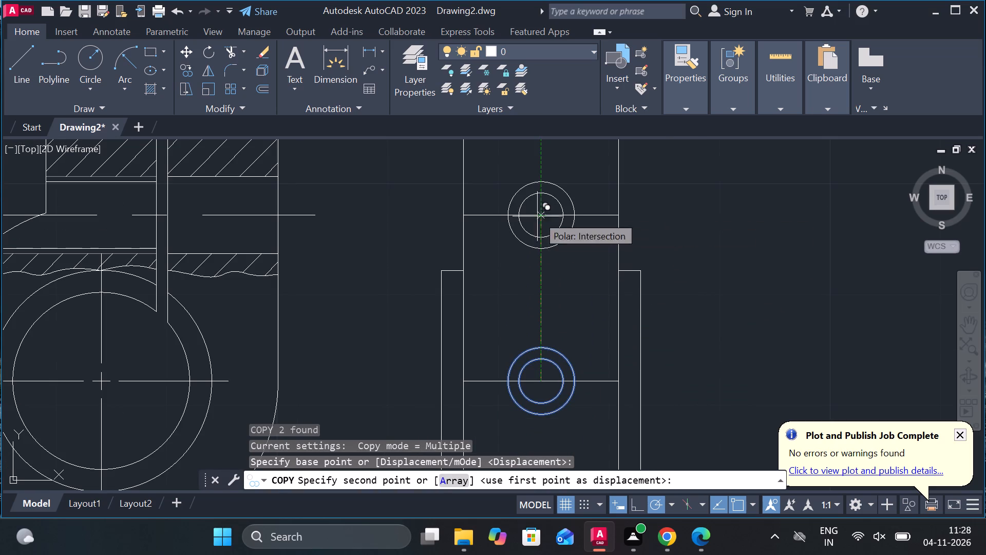
left_click(537, 215)
scroll(583, 265, "down", 2)
key("Escape")
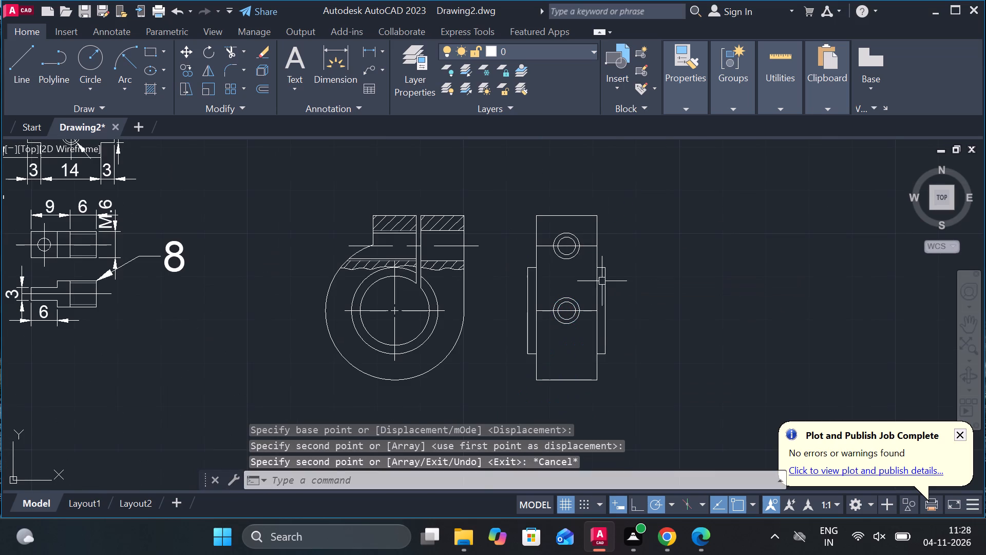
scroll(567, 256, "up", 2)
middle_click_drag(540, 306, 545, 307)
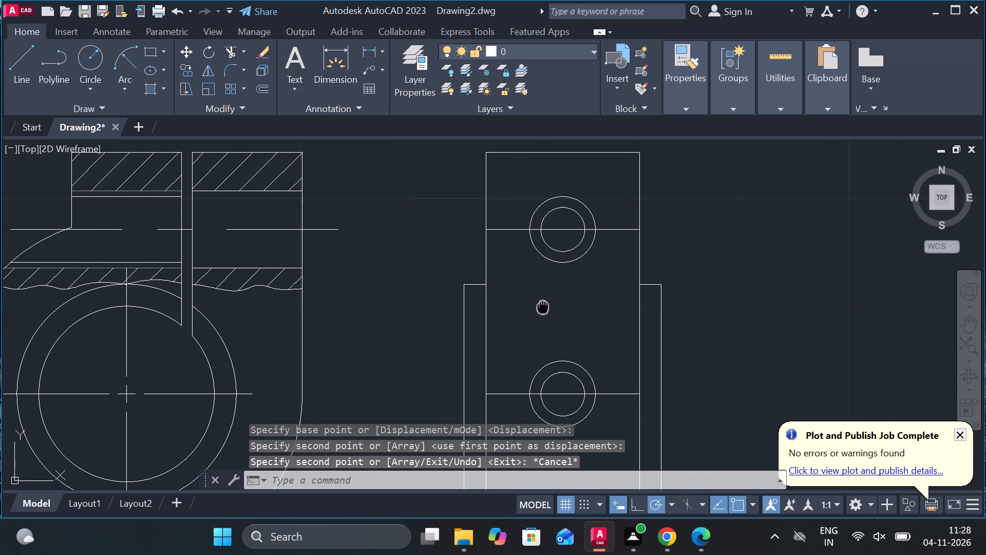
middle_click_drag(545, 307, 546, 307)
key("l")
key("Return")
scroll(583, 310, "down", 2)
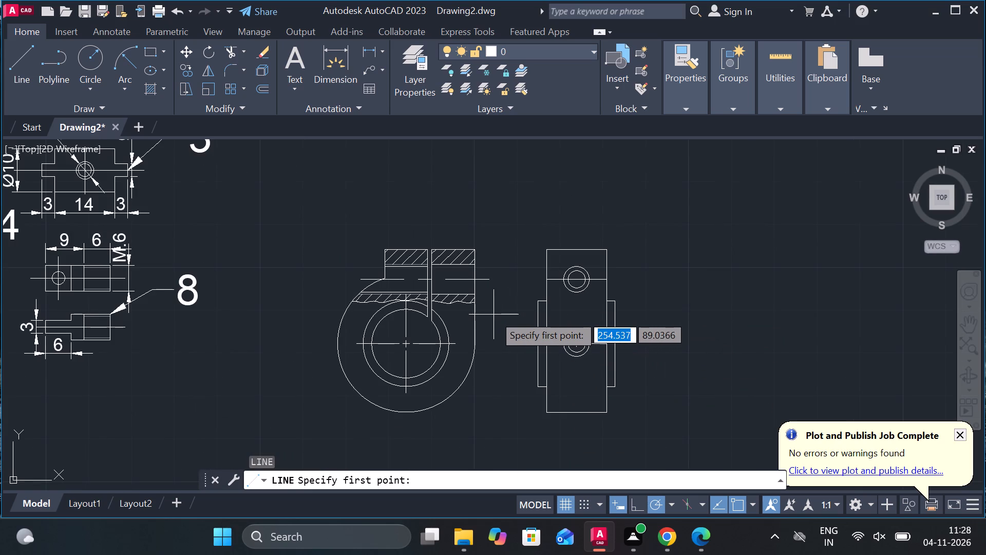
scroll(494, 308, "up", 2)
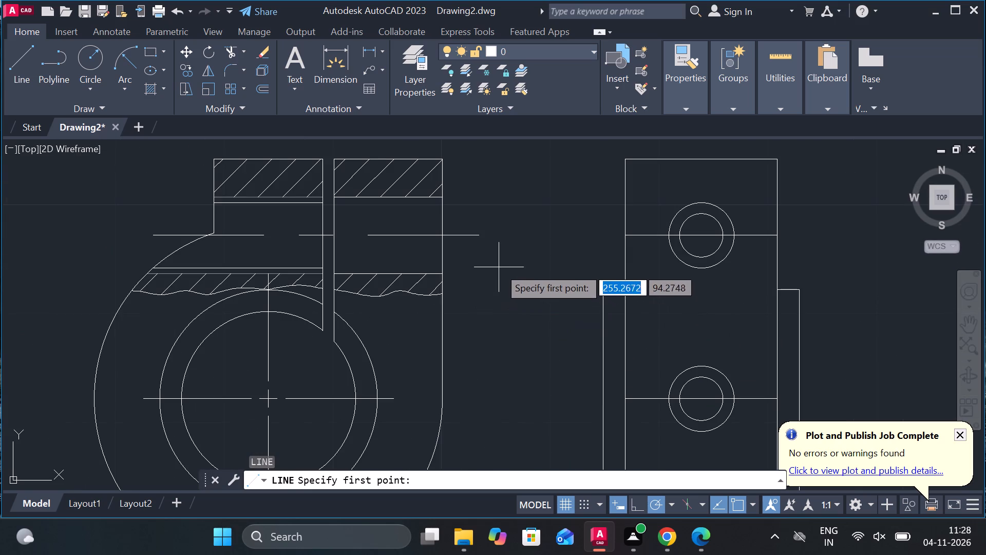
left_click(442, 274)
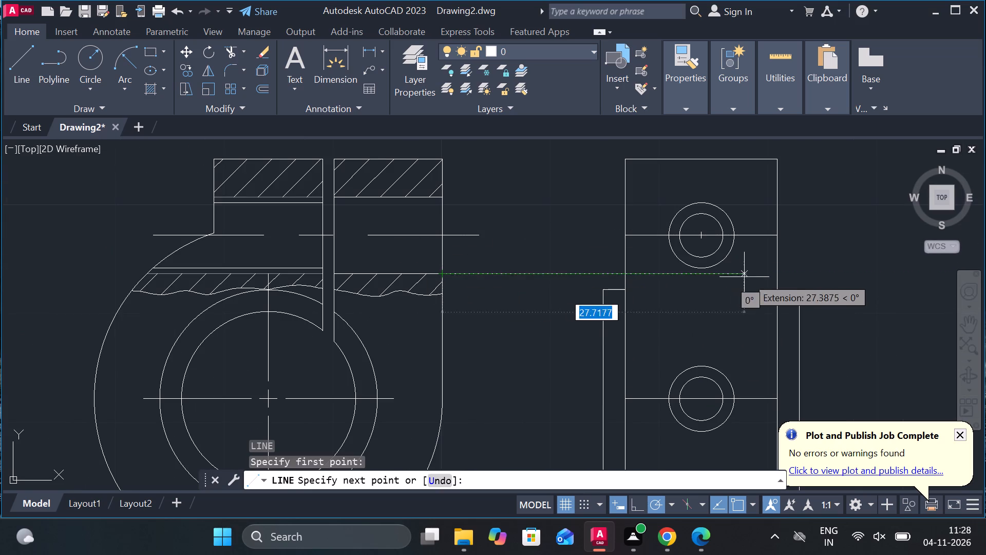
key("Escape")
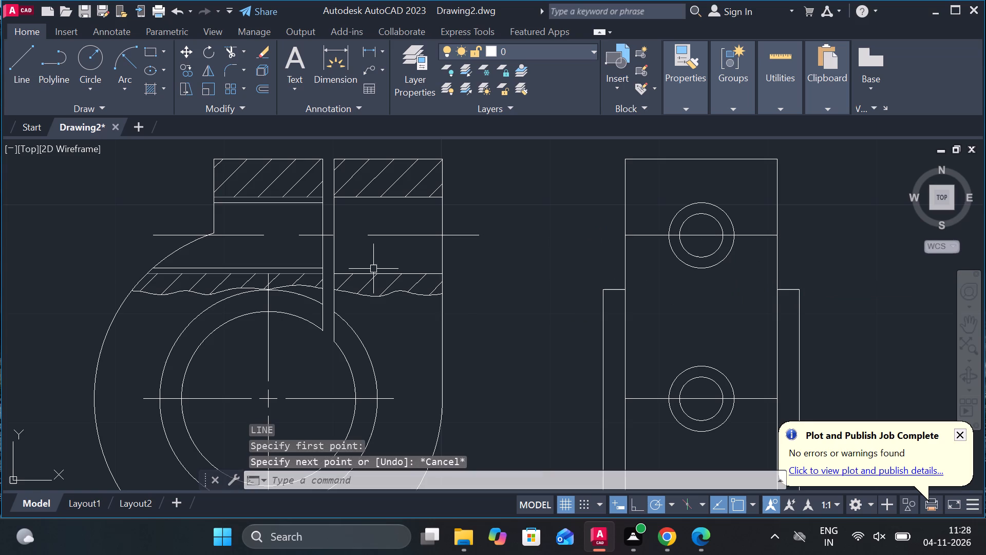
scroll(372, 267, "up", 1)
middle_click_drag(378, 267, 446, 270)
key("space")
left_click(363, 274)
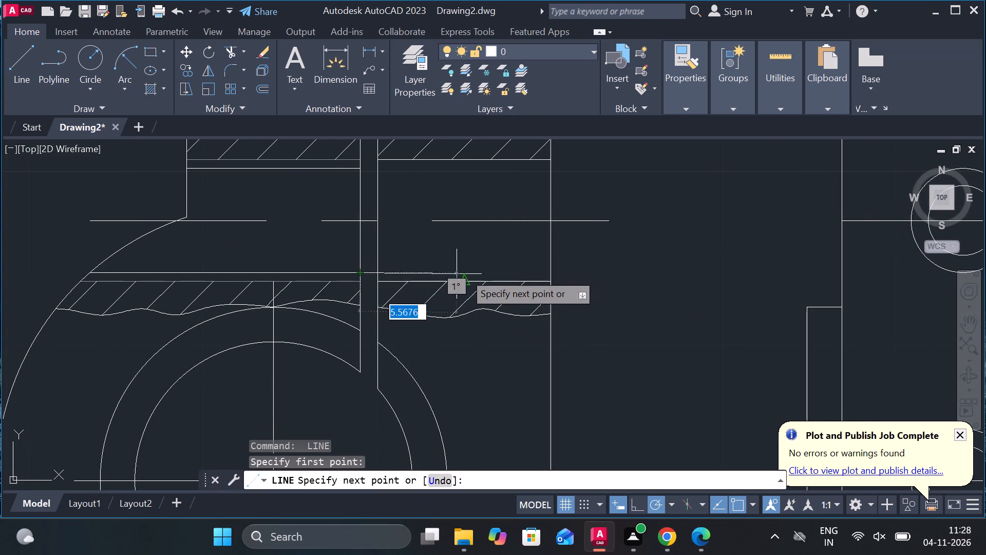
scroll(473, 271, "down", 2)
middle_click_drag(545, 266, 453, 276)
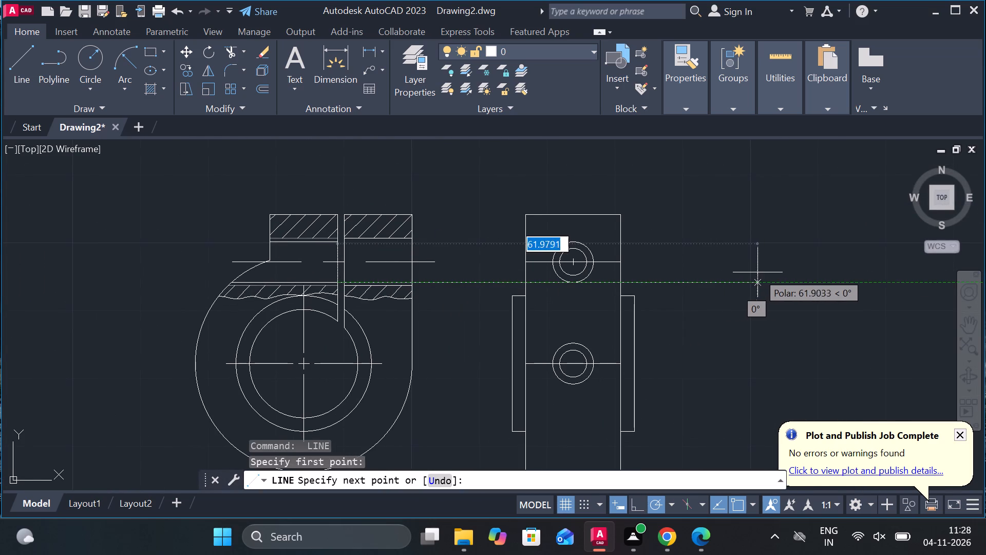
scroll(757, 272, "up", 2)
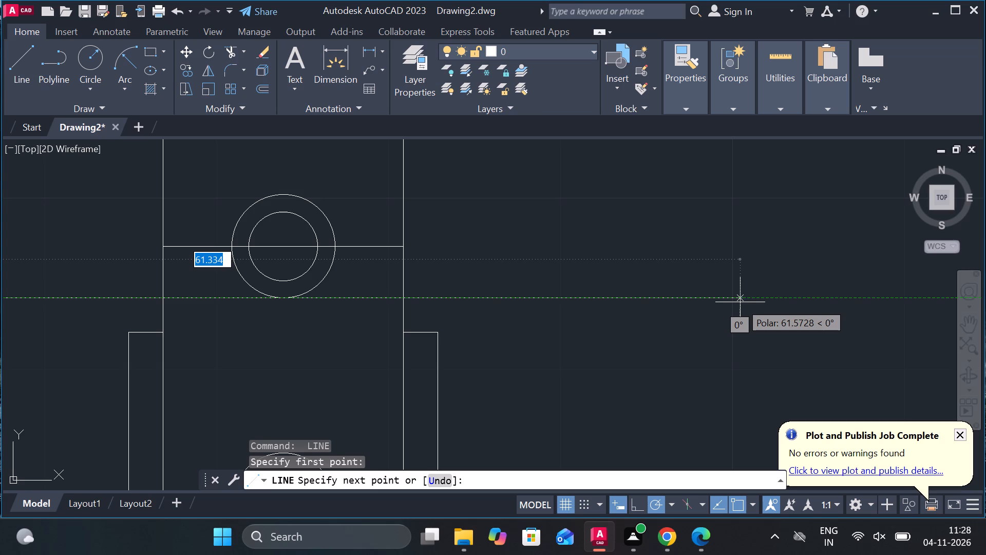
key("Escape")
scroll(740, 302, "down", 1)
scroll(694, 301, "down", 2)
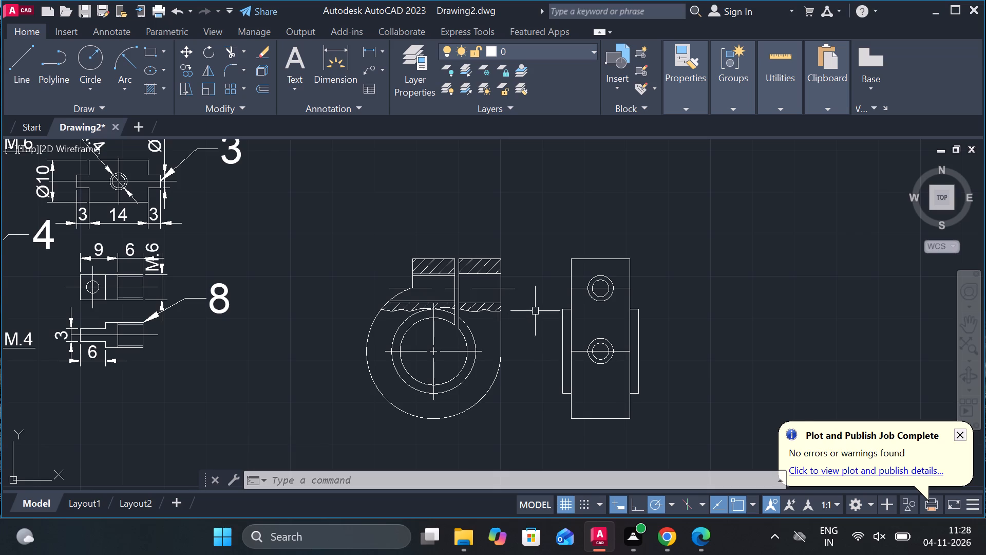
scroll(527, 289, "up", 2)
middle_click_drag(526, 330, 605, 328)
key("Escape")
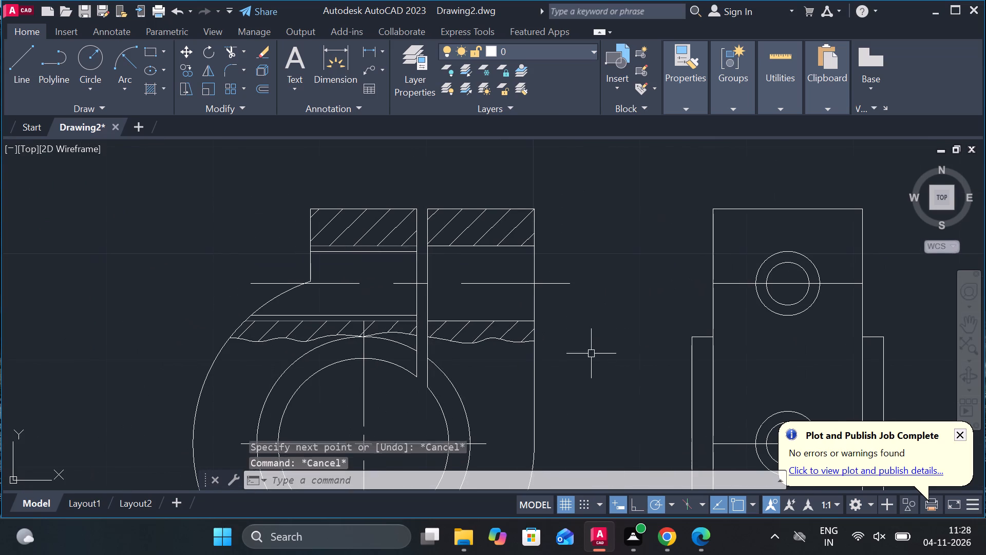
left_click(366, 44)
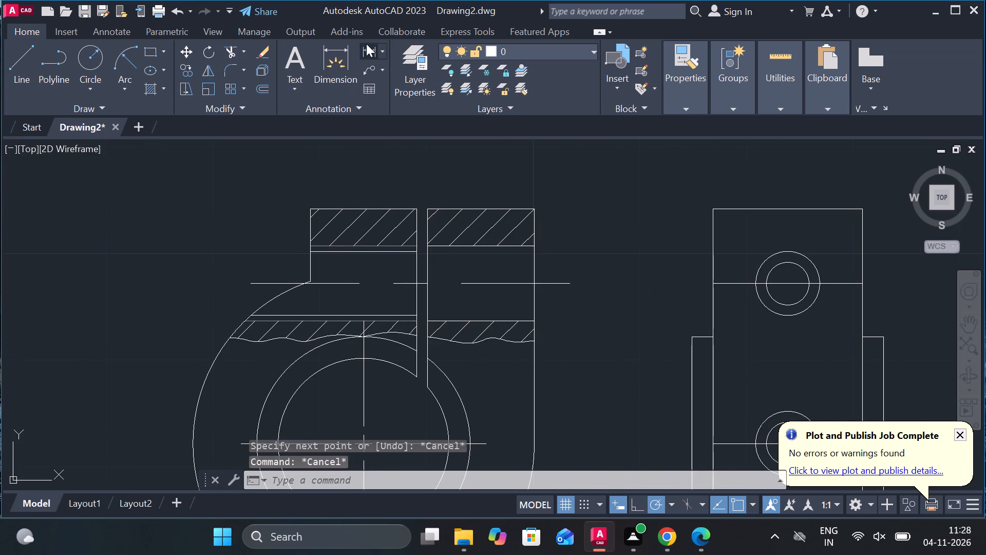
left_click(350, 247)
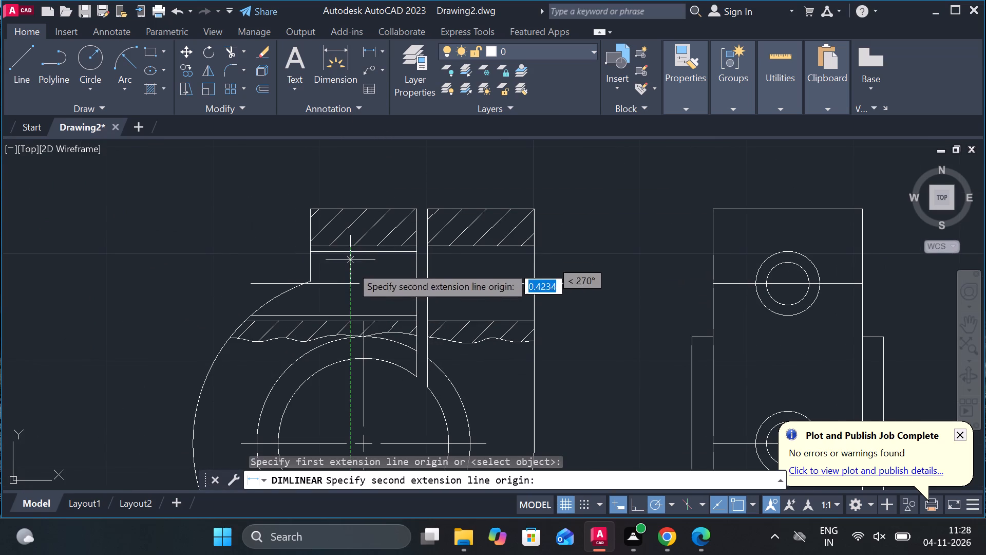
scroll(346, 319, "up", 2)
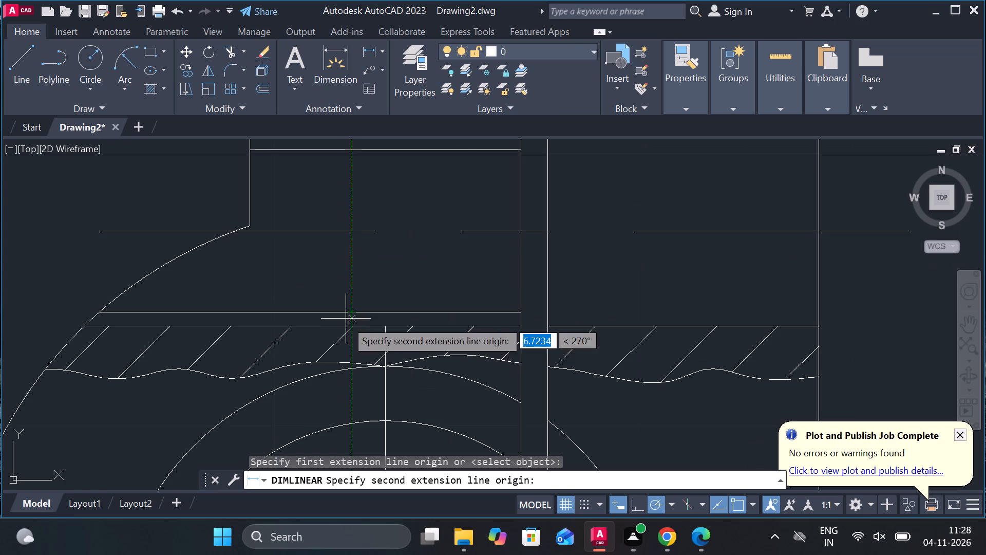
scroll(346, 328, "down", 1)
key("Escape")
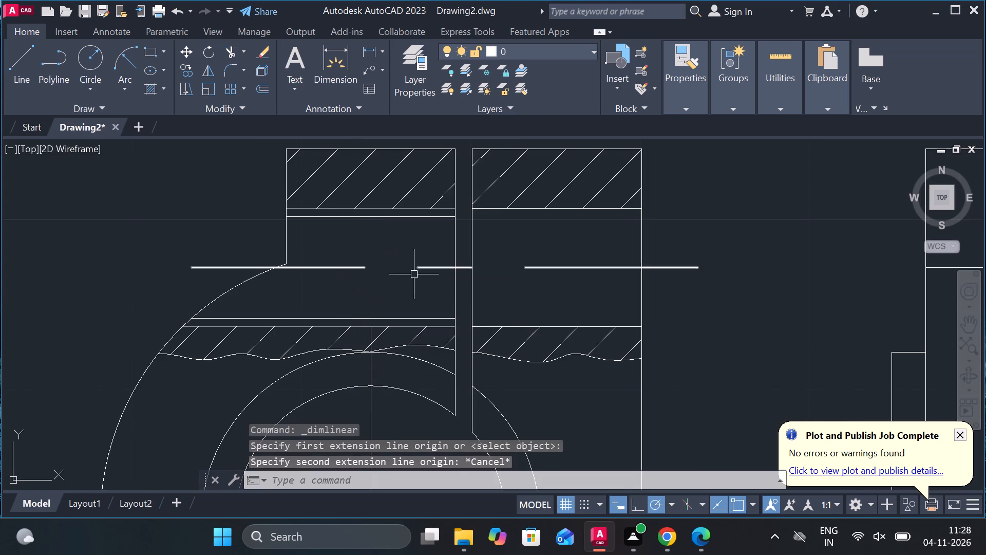
Draw a horizontal projection line about 48 long from the slot end of the front view's lower inner hole line to beyond the side view.
middle_click_drag(415, 276, 378, 274)
key("l")
key("Return")
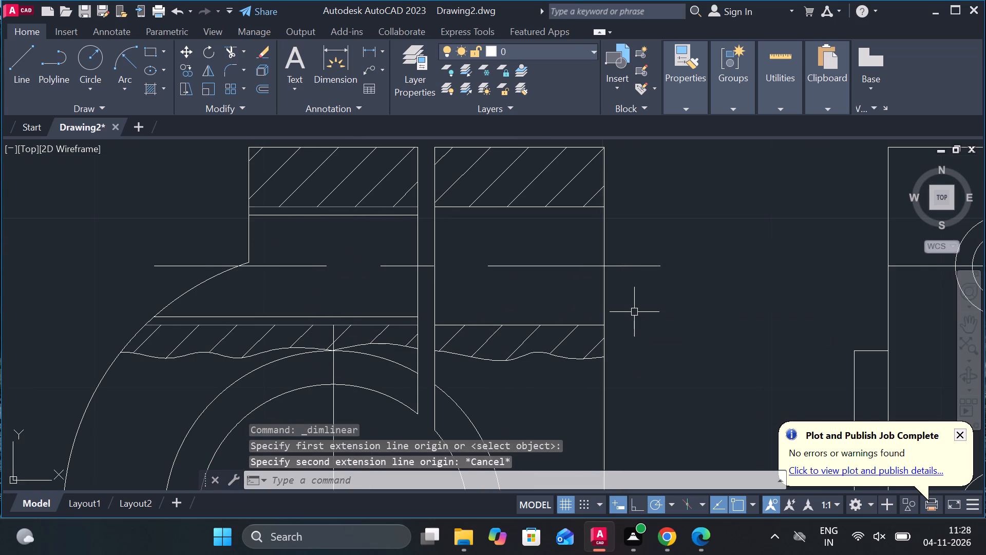
middle_click_drag(634, 312, 595, 307)
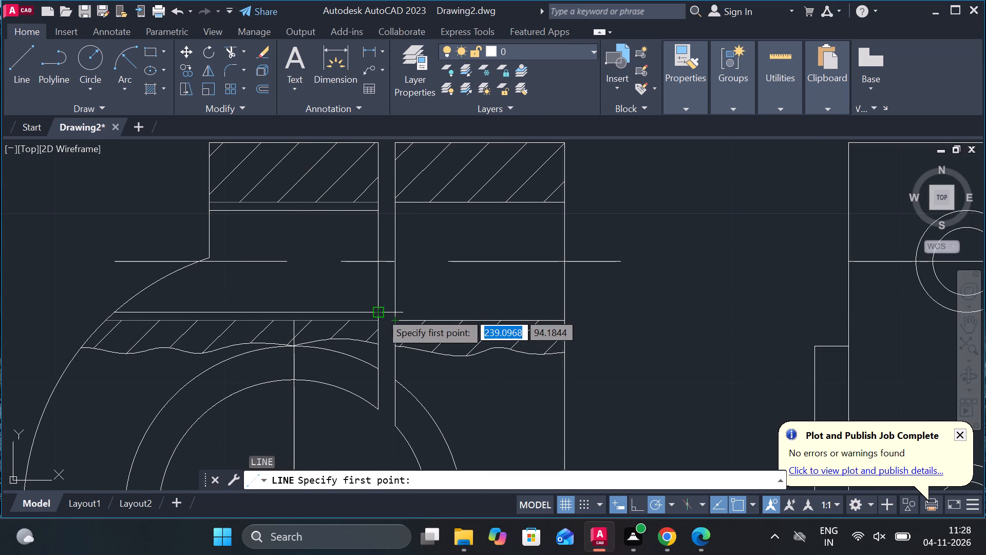
left_click(380, 312)
middle_click_drag(721, 321, 397, 316)
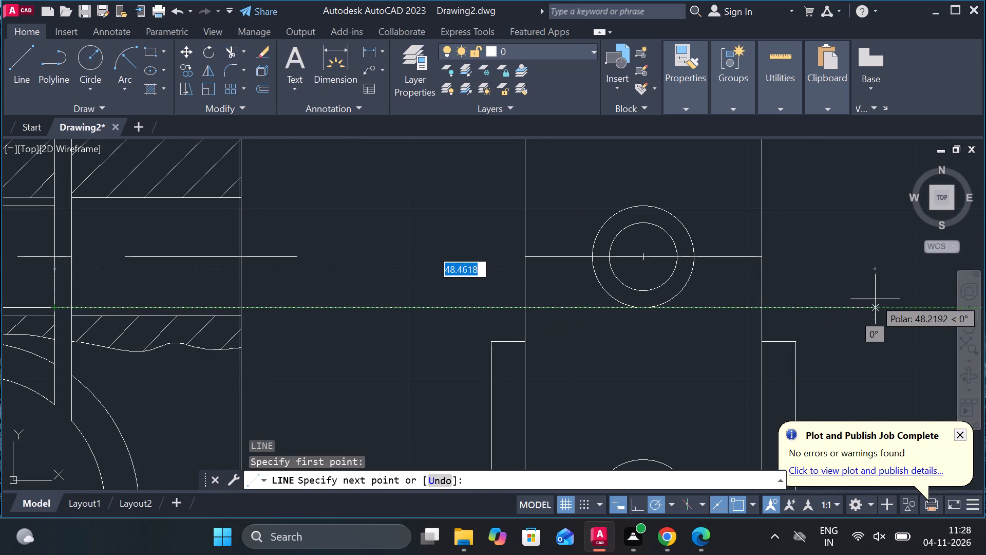
left_click(878, 309)
key("Escape")
Trim the projection line's overhang beyond the side view and its portion between the two views.
scroll(700, 352, "down", 2)
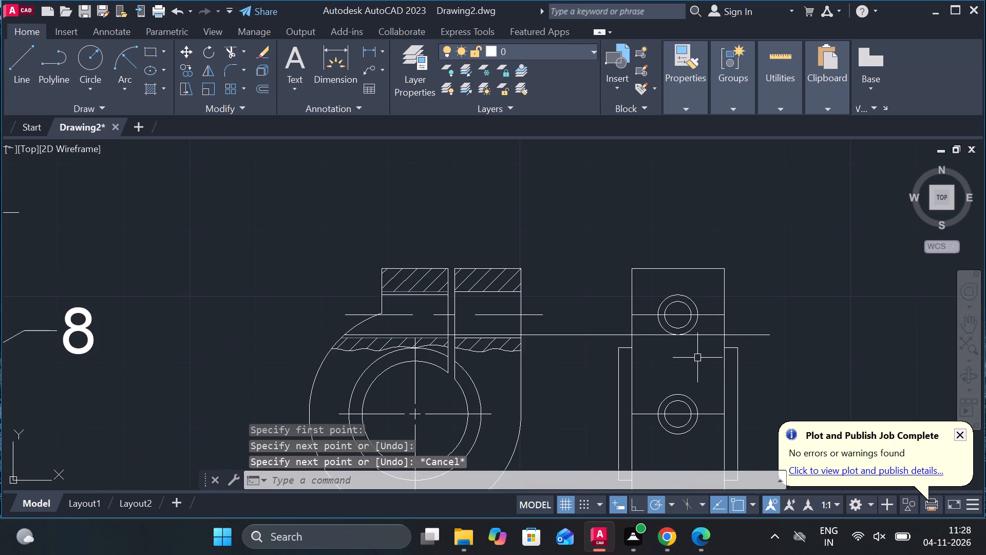
type("TR")
key("space")
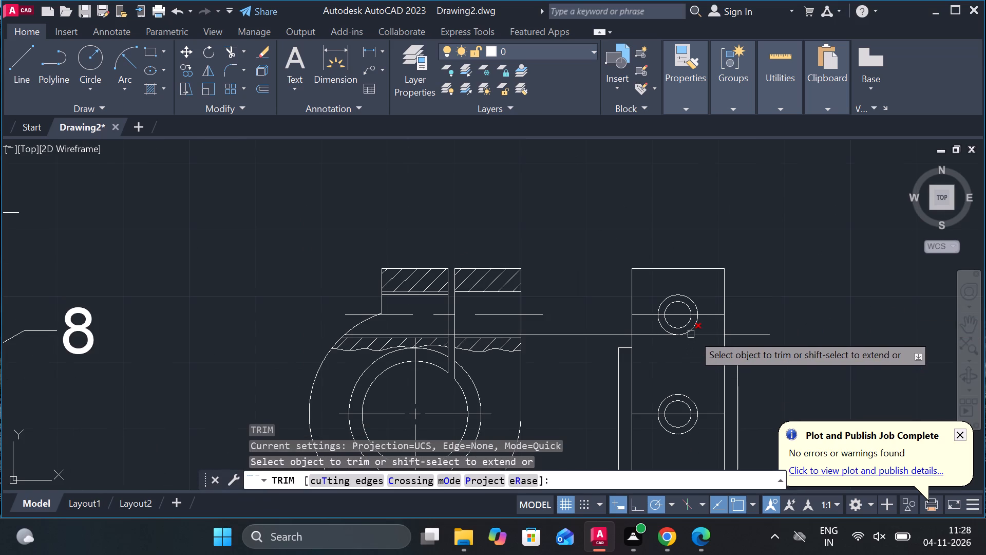
left_click(744, 335)
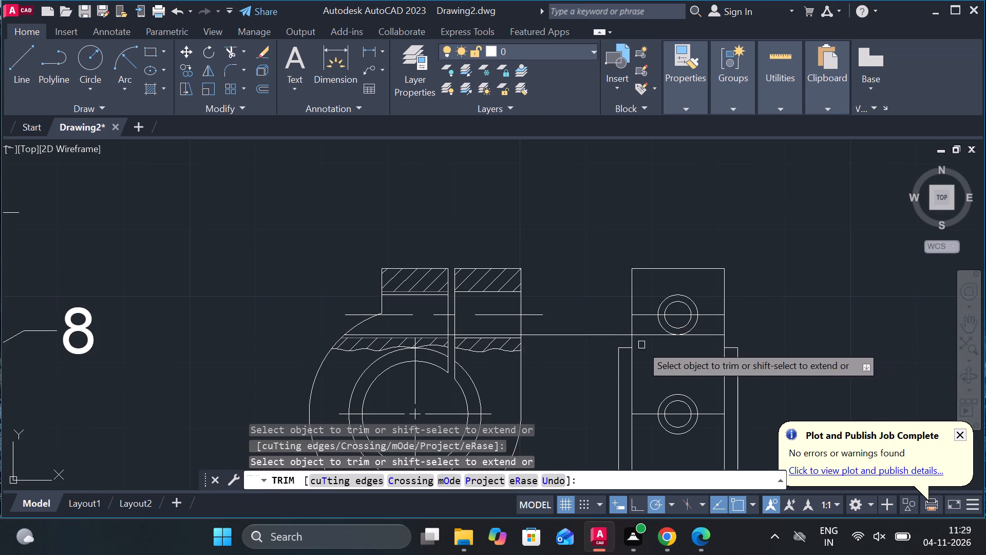
left_click(578, 337)
key("Escape")
Erase the leftover projection line segment crossing the slot and right lug of the front view.
scroll(509, 334, "up", 2)
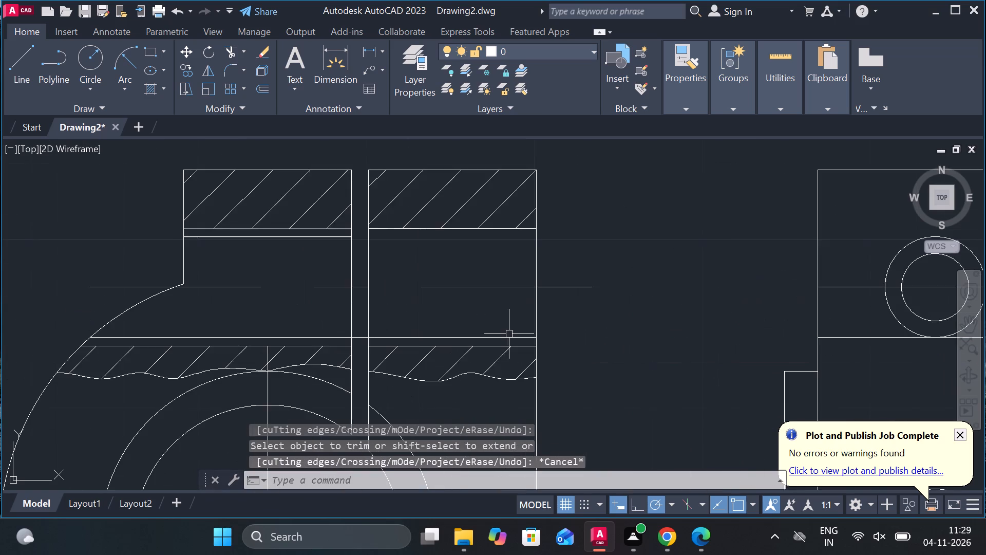
middle_click_drag(517, 334, 549, 336)
left_click(508, 340)
type("E")
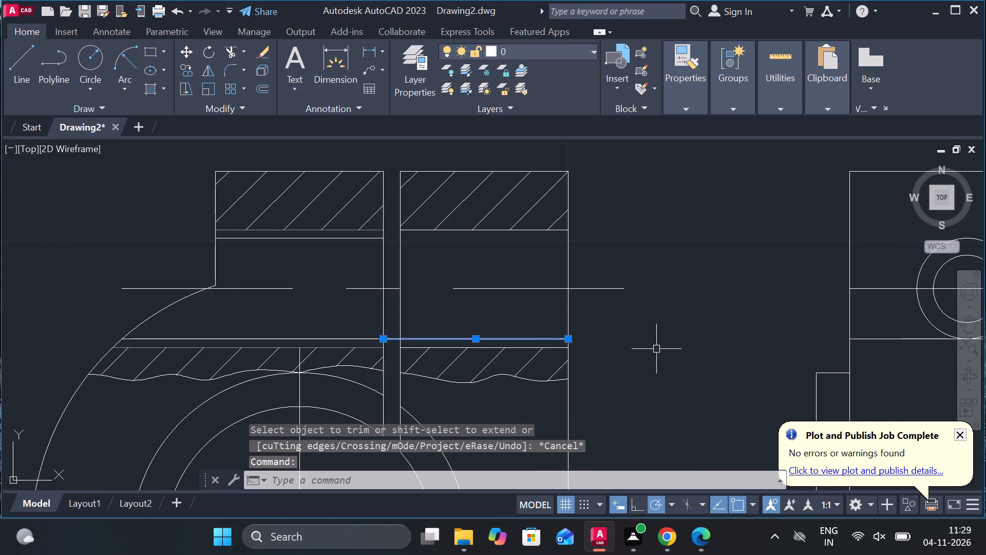
key("space")
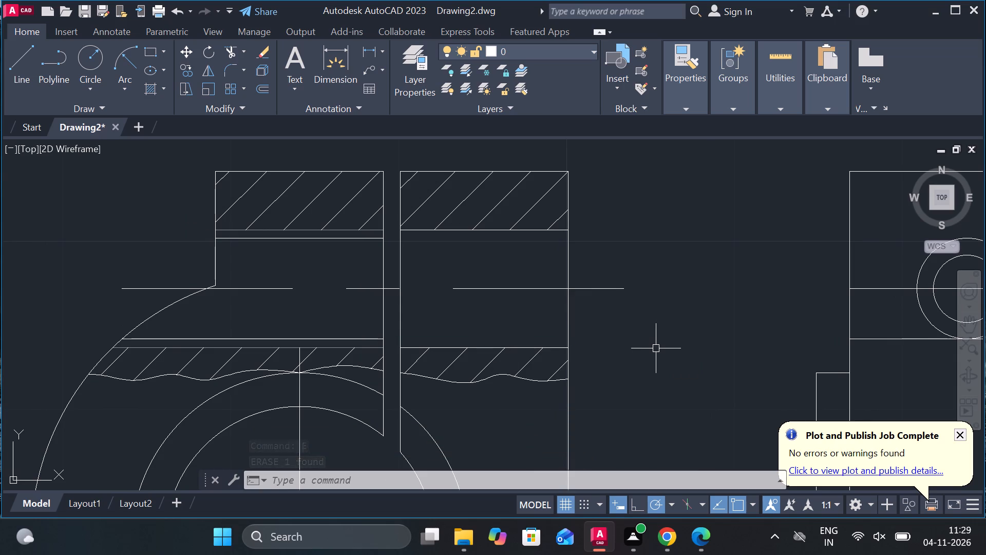
Set the linetype of the horizontal line through the side view's upper circles to CENTER2.
scroll(669, 343, "down", 2)
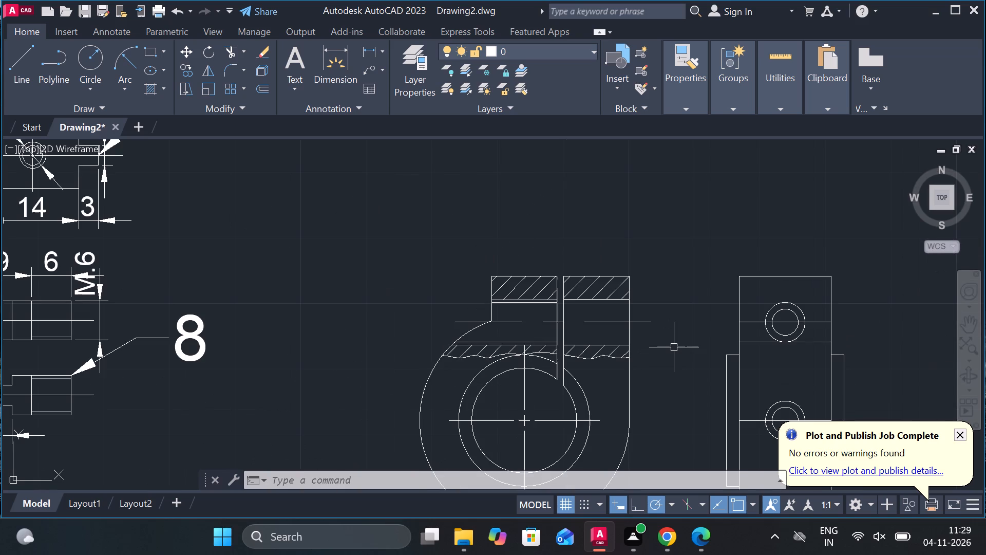
middle_click_drag(674, 347, 619, 339)
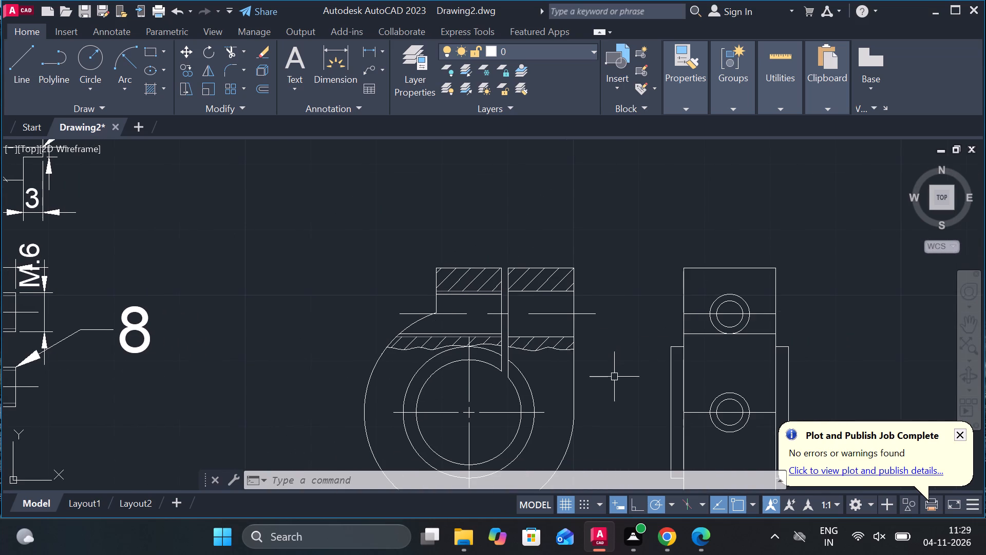
middle_click_drag(614, 377, 579, 377)
scroll(603, 348, "up", 1)
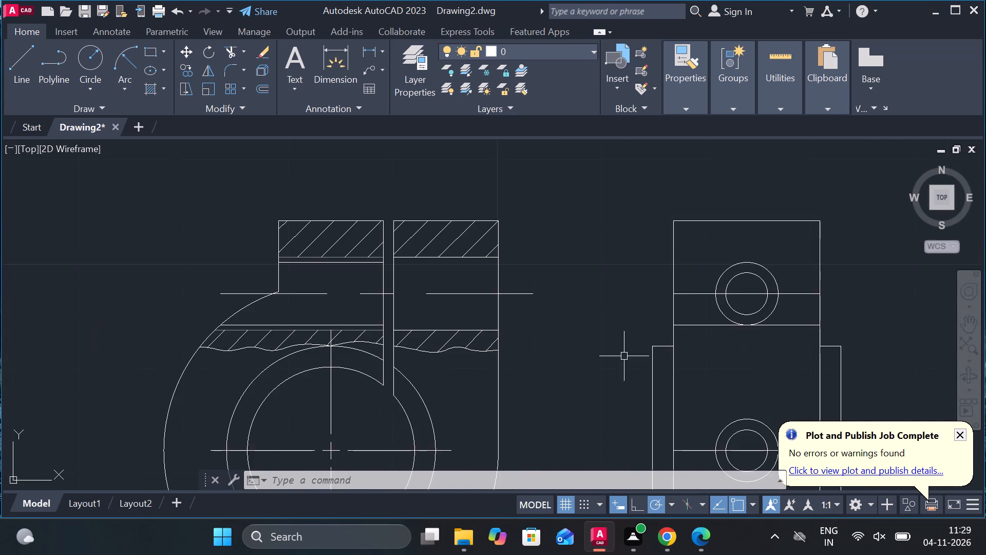
middle_click_drag(627, 356, 547, 361)
scroll(662, 344, "up", 2)
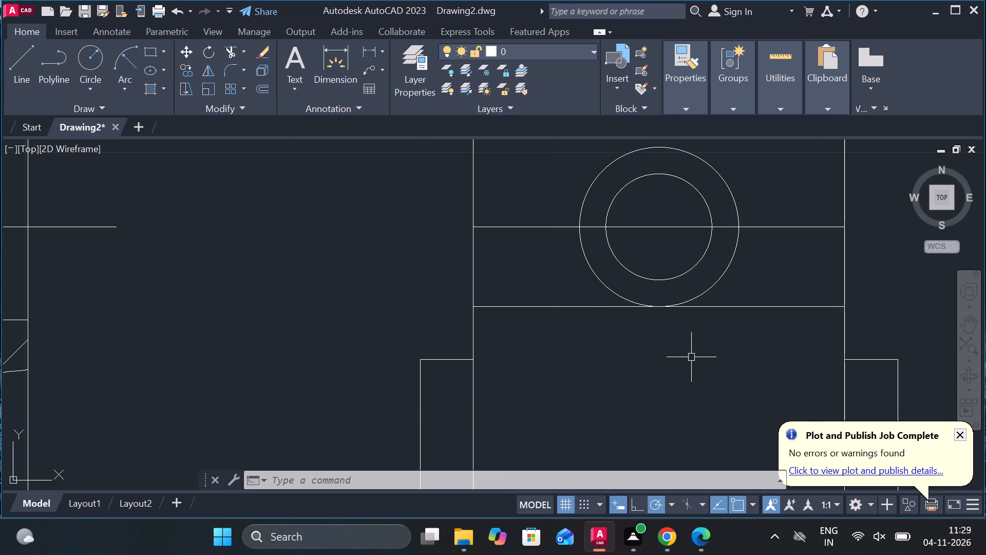
scroll(693, 358, "down", 2)
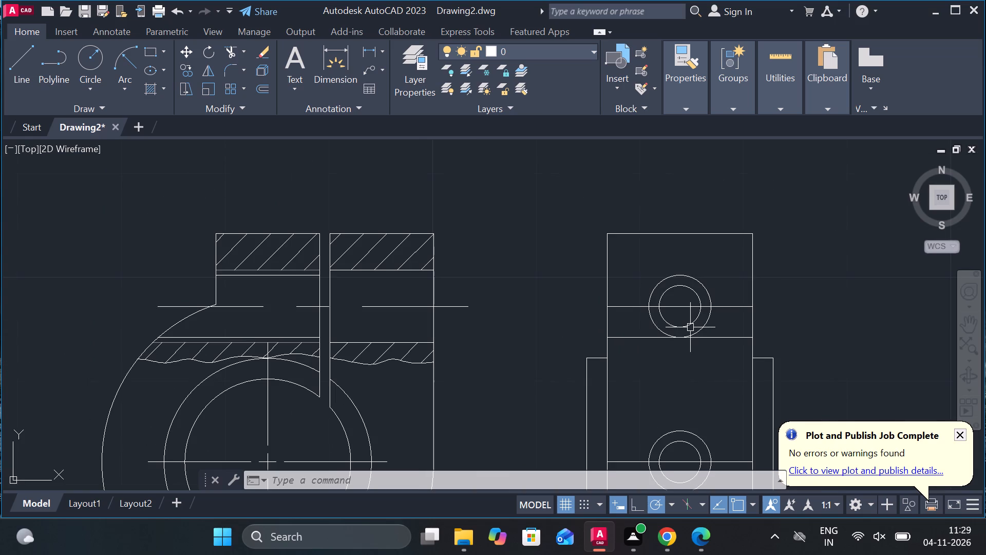
left_click(628, 305)
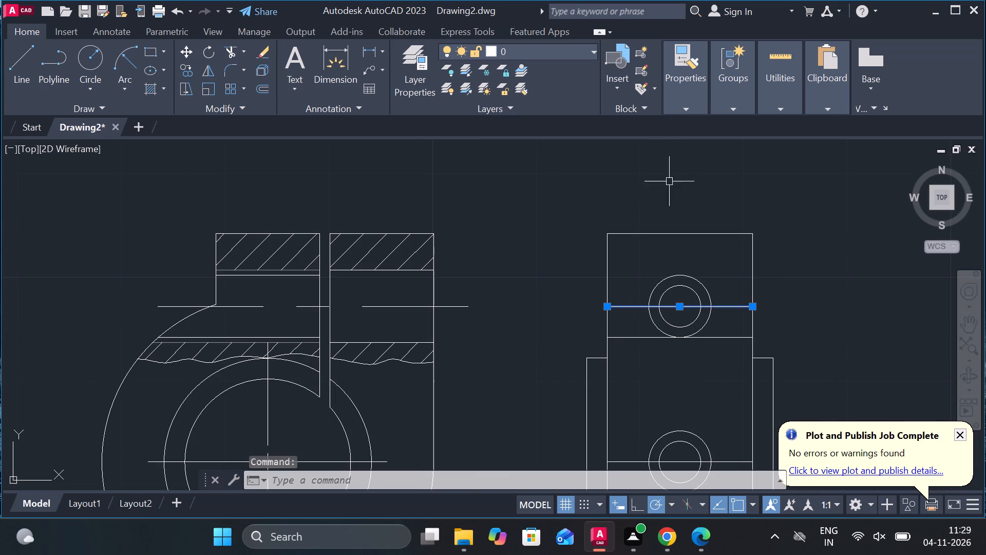
left_click(686, 120)
left_click(692, 103)
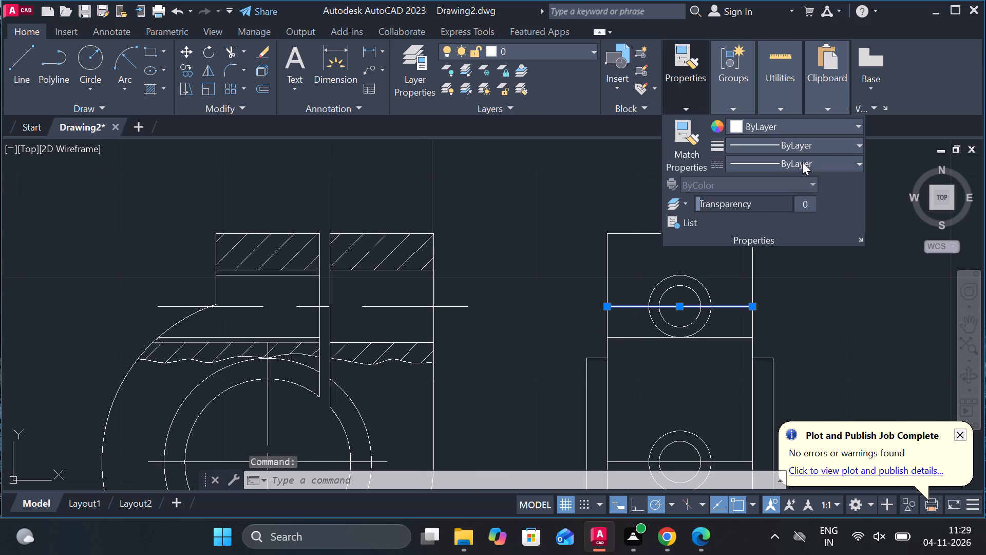
left_click(802, 162)
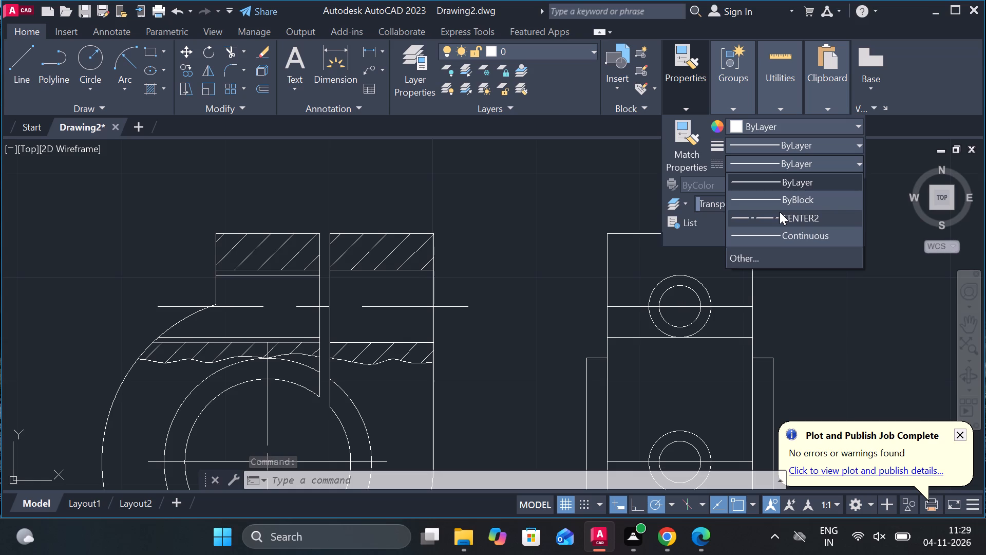
left_click(780, 212)
key("Escape")
middle_click_drag(692, 326, 679, 320)
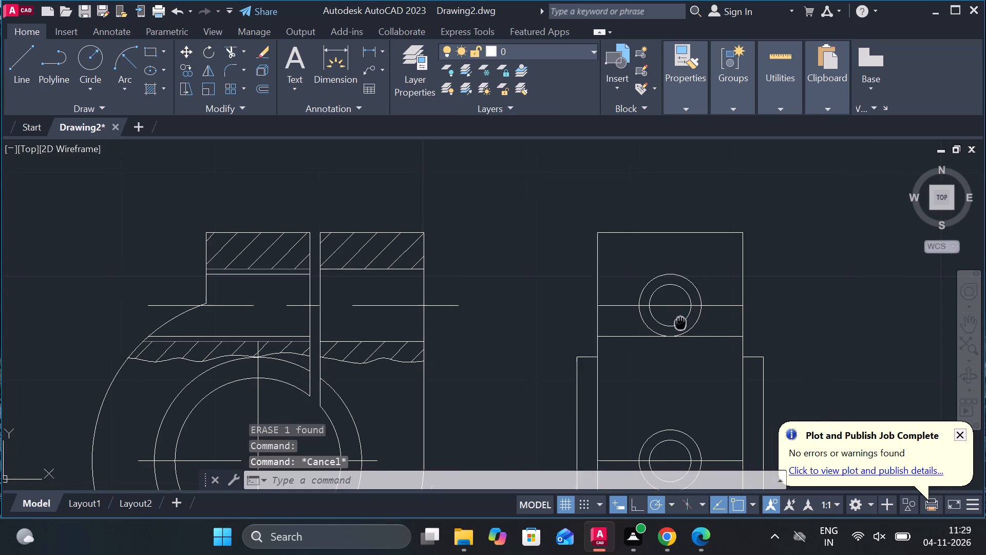
middle_click_drag(679, 320, 679, 320)
key("Escape")
Add centre marks to the outer circles of the side view's upper and lower holes.
key("c")
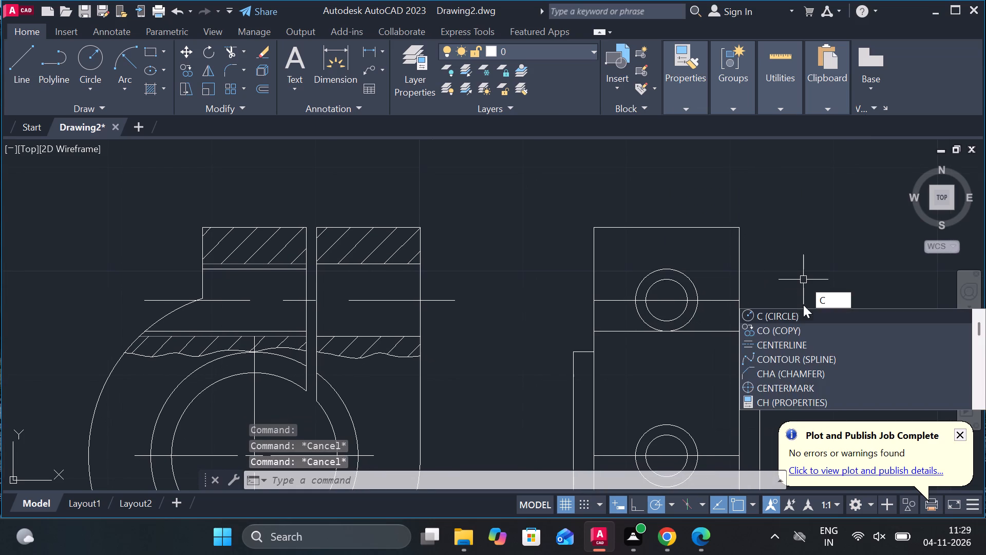
key("m")
left_click(776, 319)
left_click(681, 277)
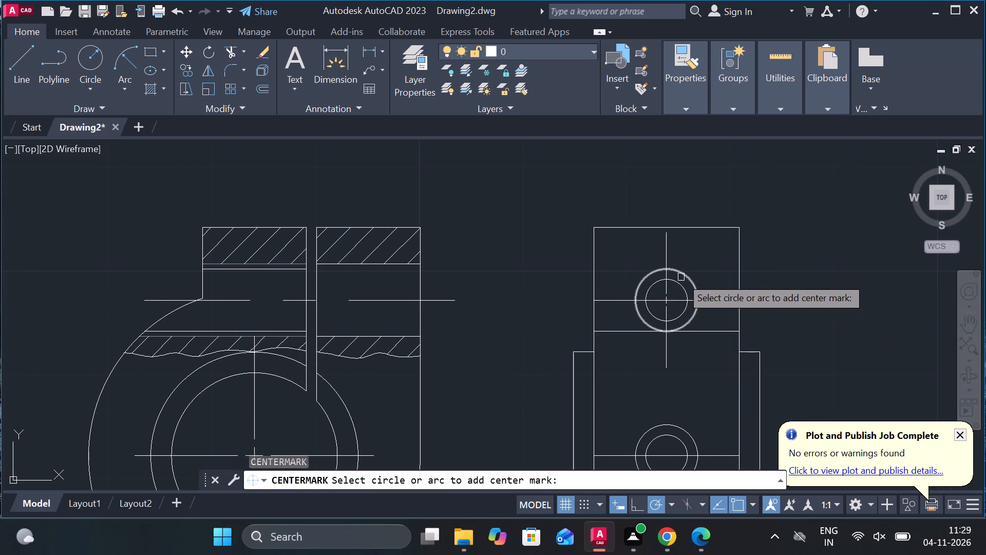
middle_click_drag(782, 321, 731, 237)
key("space")
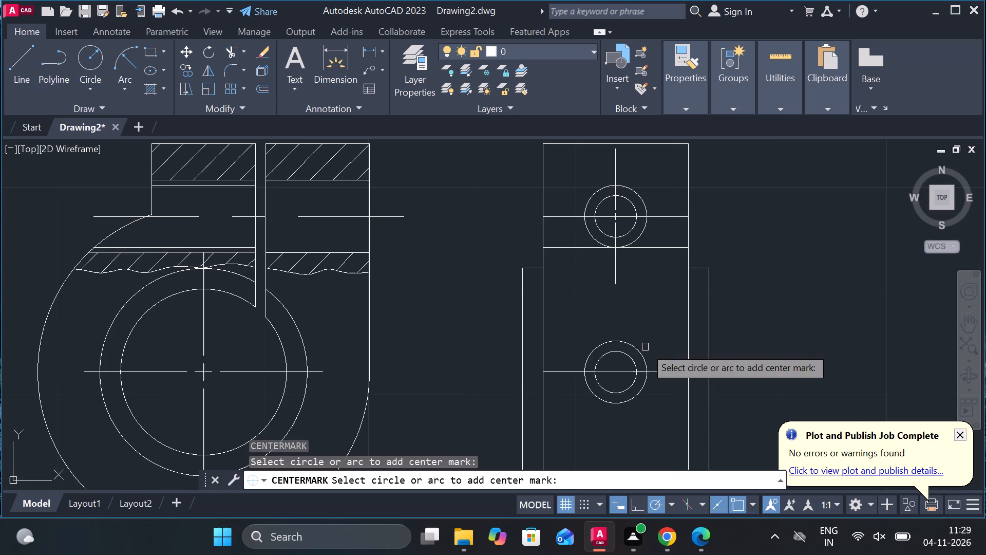
left_click(639, 350)
key("Escape")
key("space")
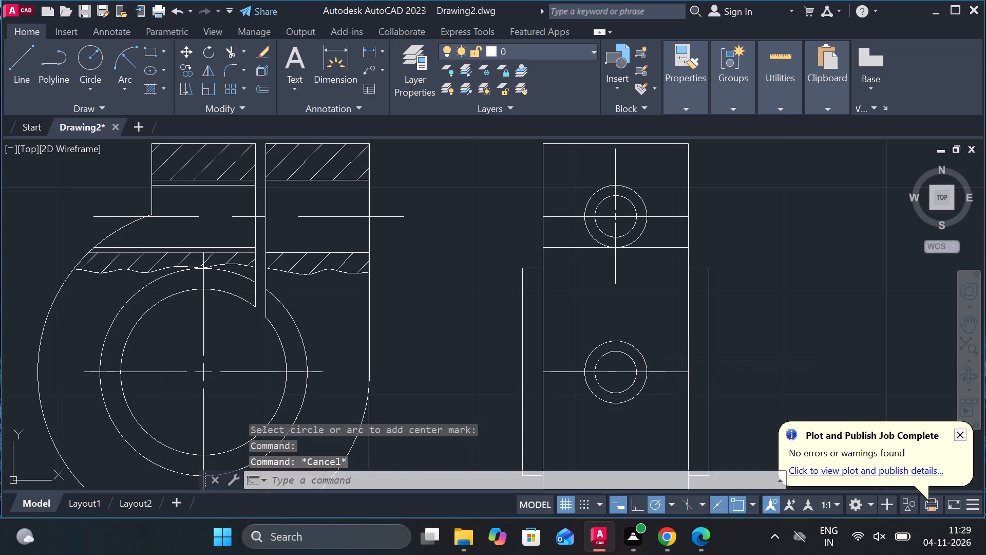
left_click(638, 355)
scroll(662, 353, "down", 2)
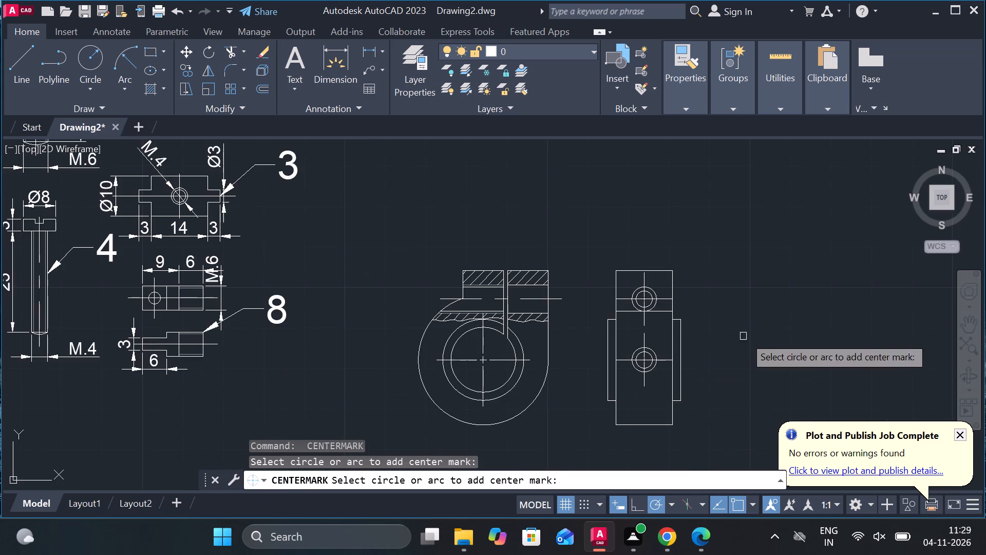
middle_click_drag(744, 336, 731, 311)
key("Escape")
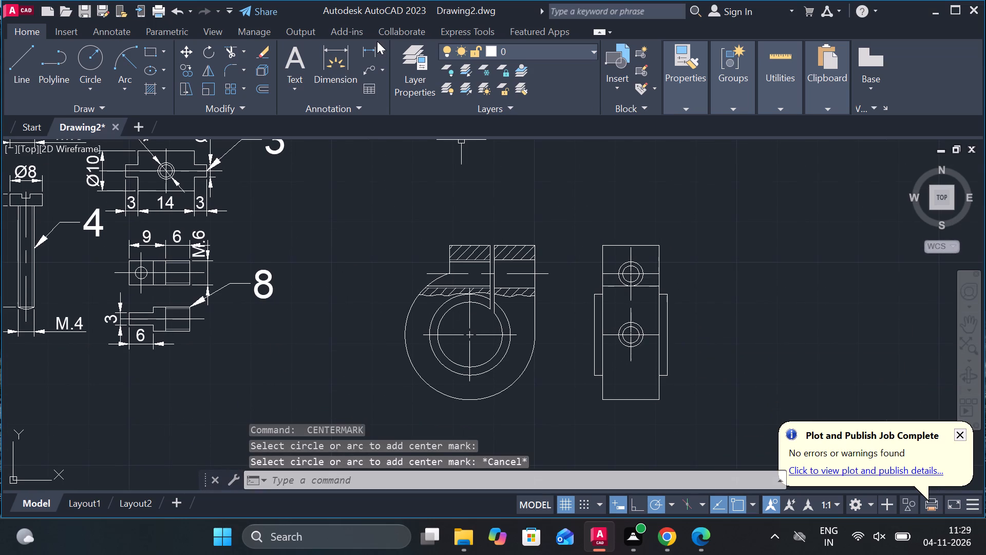
Add a linear dimension for the side view's body width, placed above its top edge.
left_click(368, 53)
scroll(633, 274, "up", 2)
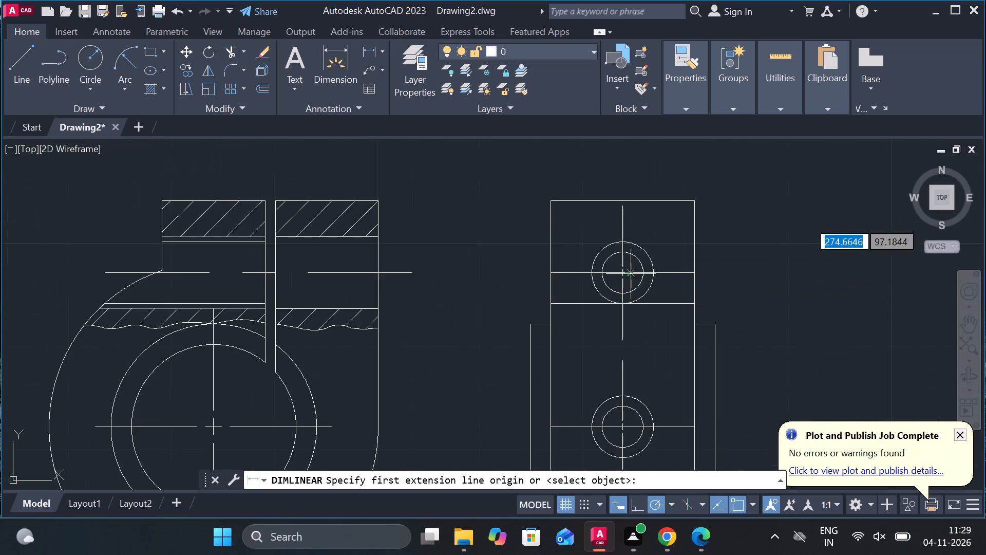
left_click(549, 199)
left_click(692, 208)
middle_click_drag(692, 208, 690, 280)
left_click(675, 224)
Add a vertical linear dimension beside the side view from its top edge to the lower hole's horizontal centreline.
scroll(766, 308, "down", 1)
middle_click_drag(766, 308, 694, 209)
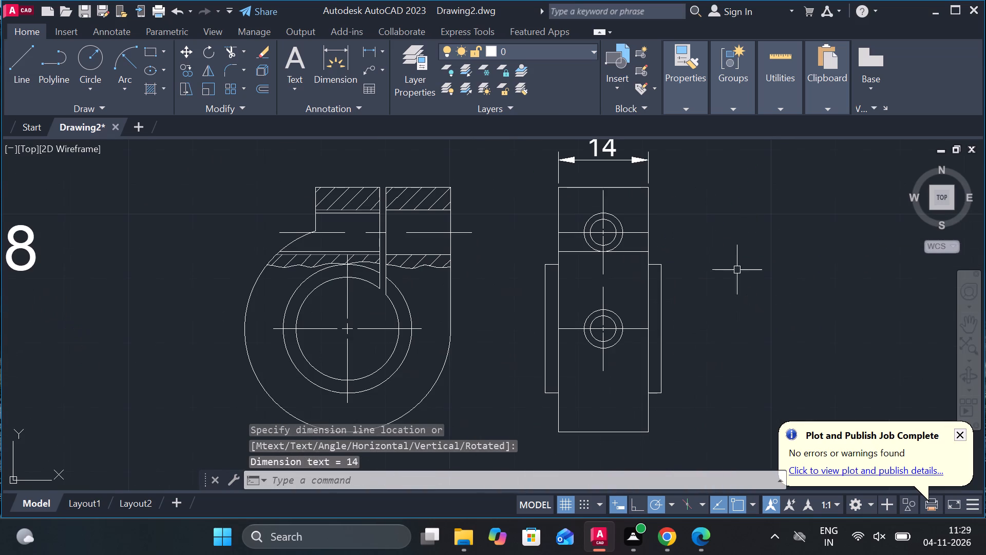
key("space")
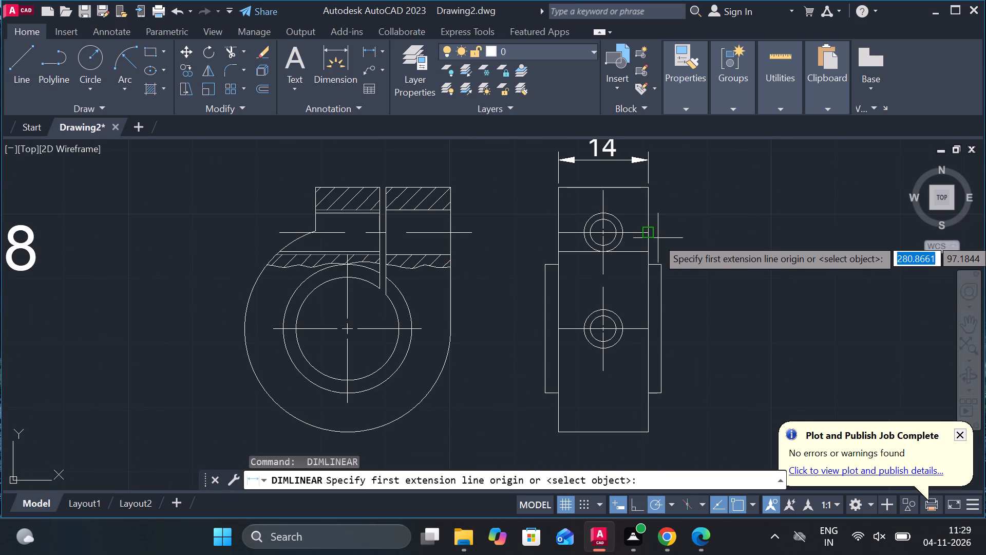
left_click(653, 180)
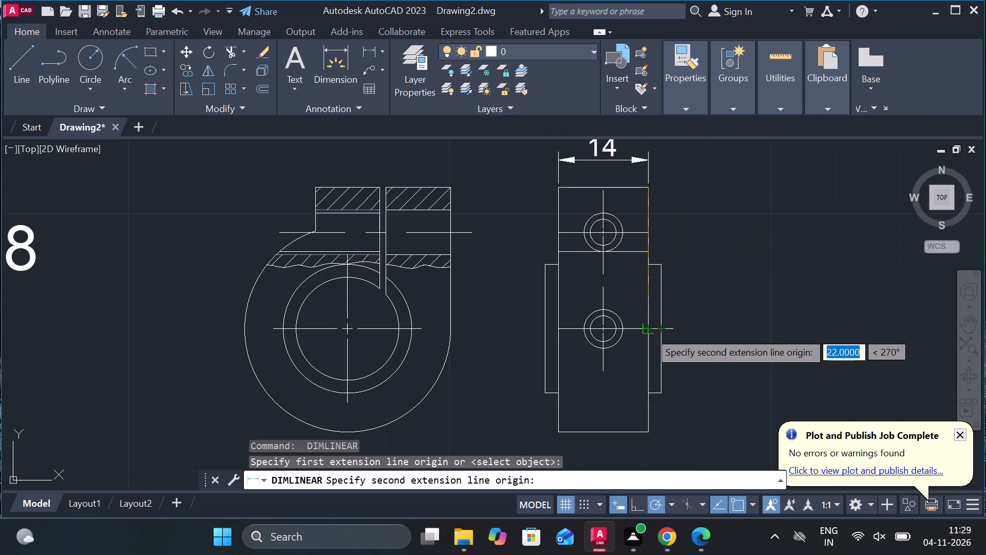
left_click(649, 331)
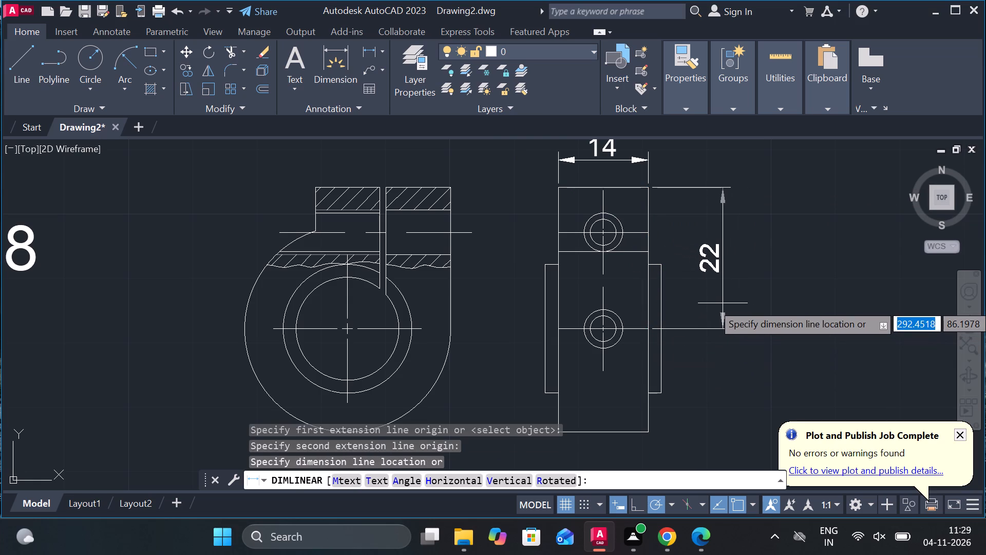
left_click(723, 303)
Add a vertical linear dimension for the height of the side view's right projecting boss.
middle_click_drag(724, 329, 702, 313)
key("space")
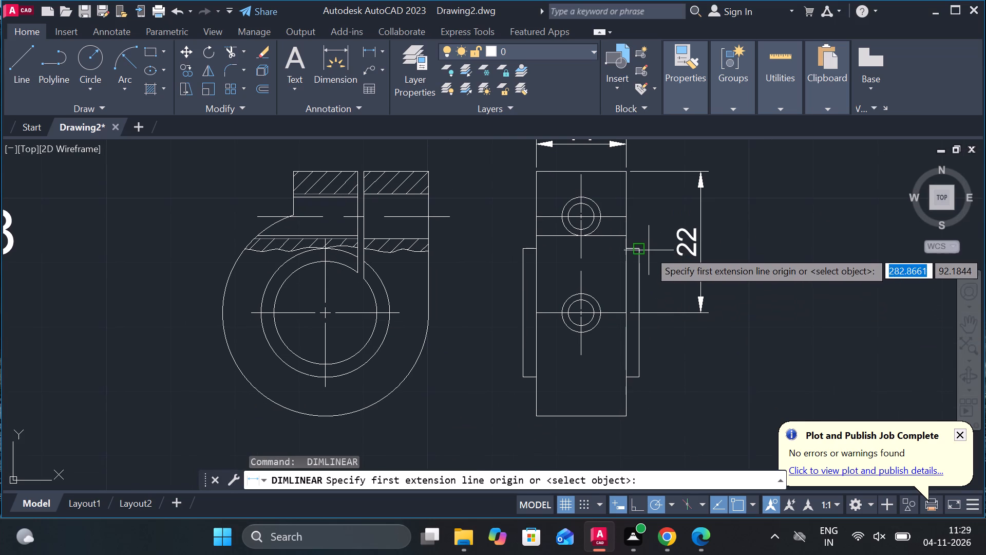
left_click(649, 250)
left_click(636, 376)
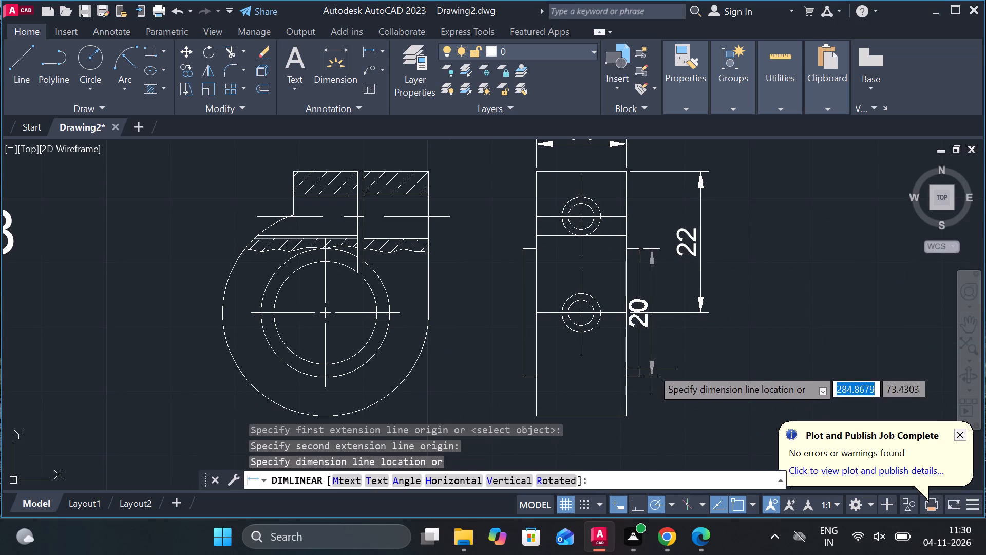
left_click(672, 364)
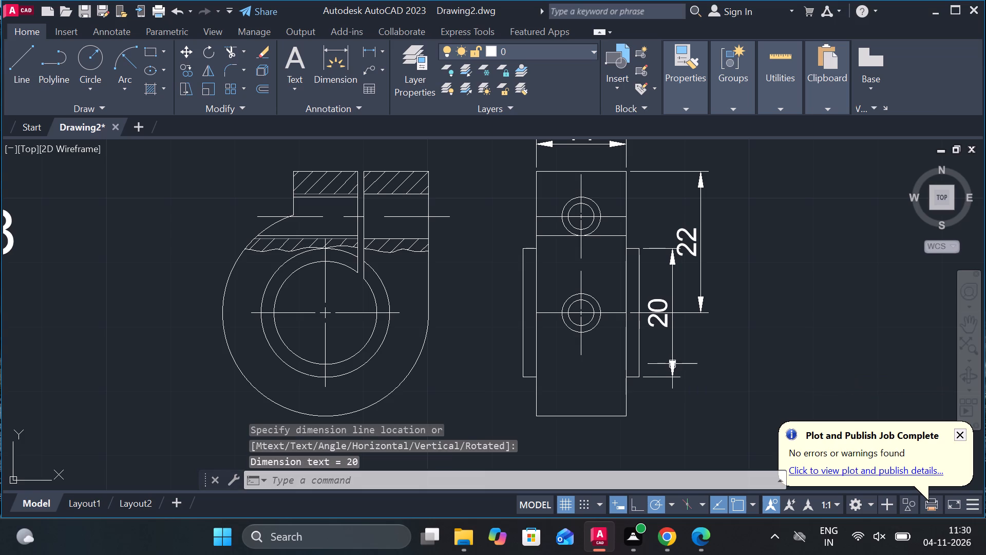
key("Escape")
Move the side view's two vertical dimensions, 22 and 20, farther outward from the part.
left_click(697, 235)
left_click(689, 244)
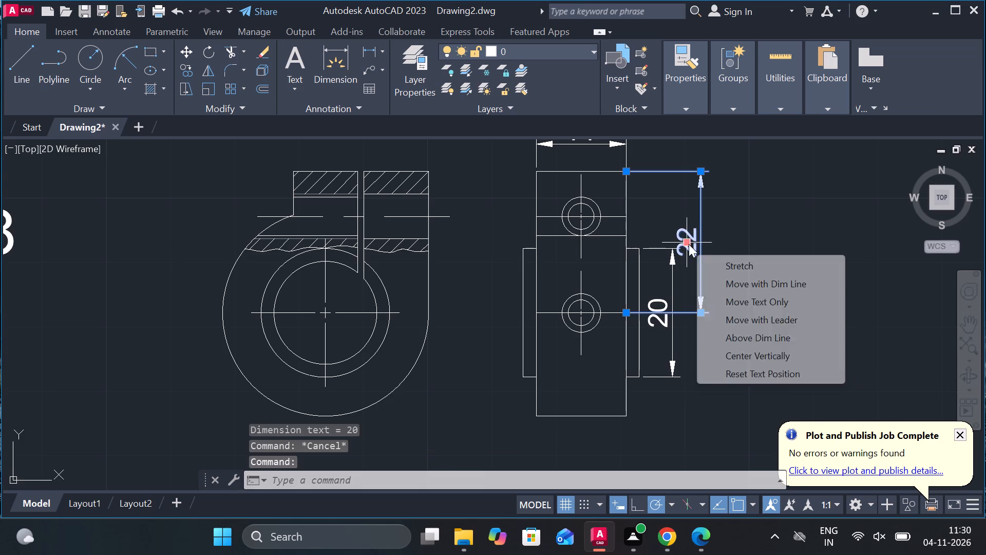
left_click(723, 237)
key("Escape")
left_click(673, 305)
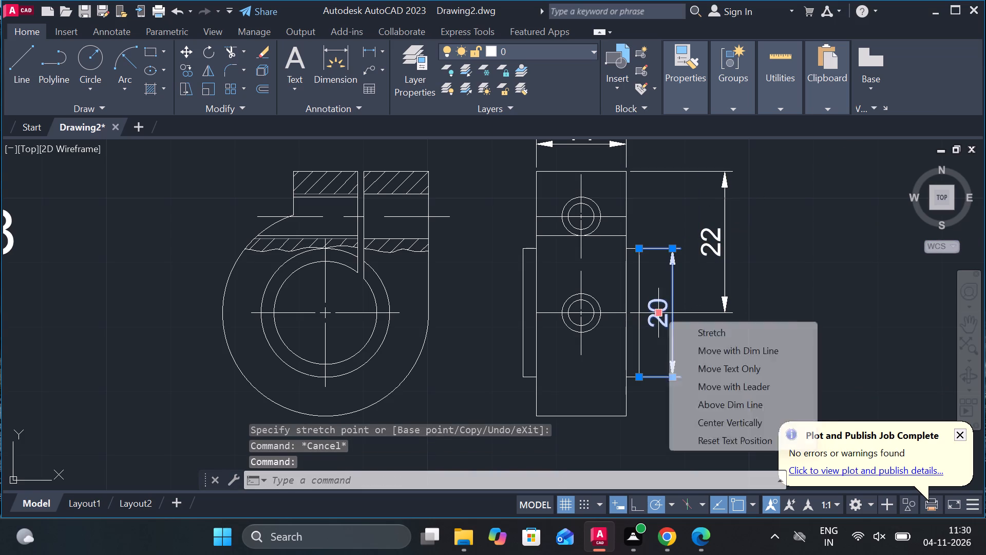
left_click(661, 311)
scroll(685, 312, "up", 1)
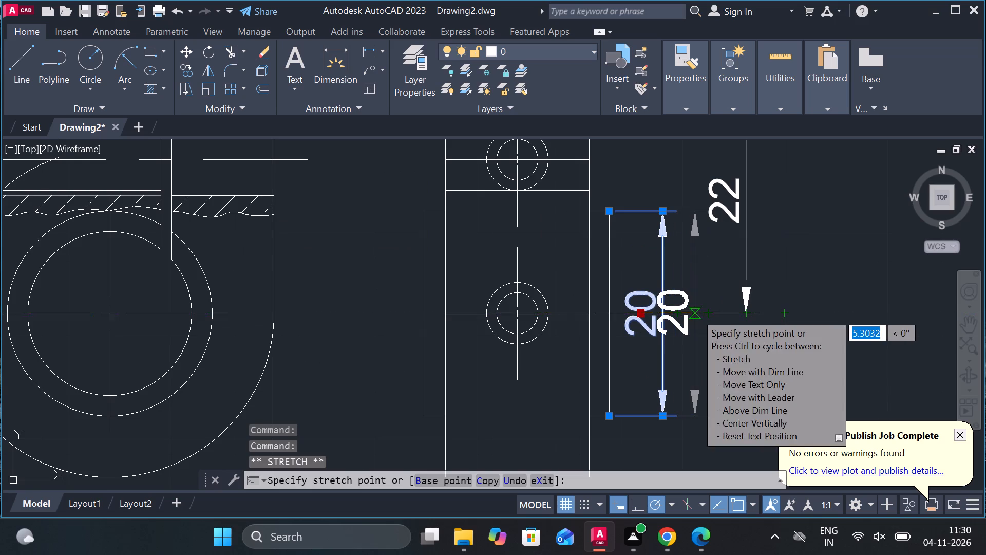
left_click(691, 312)
key("Escape")
Insert a diameter symbol before the 20 in the side view's boss dimension so it reads Ø20.
double_click(675, 300)
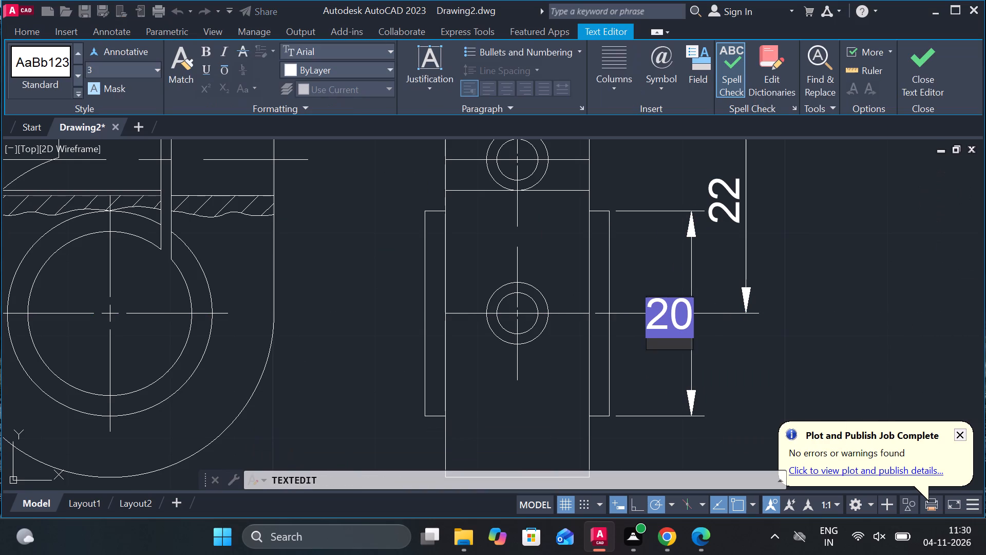
left_click(661, 95)
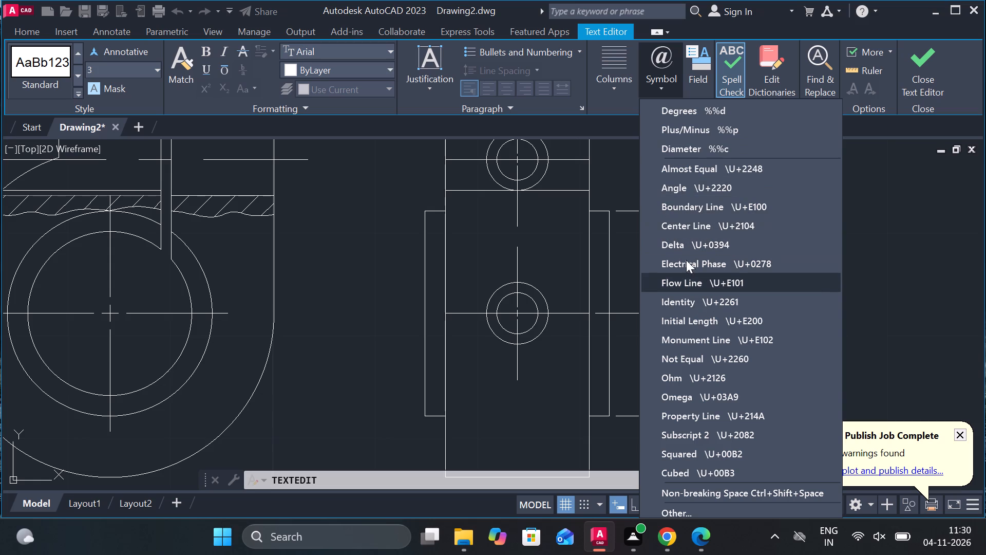
left_click(676, 155)
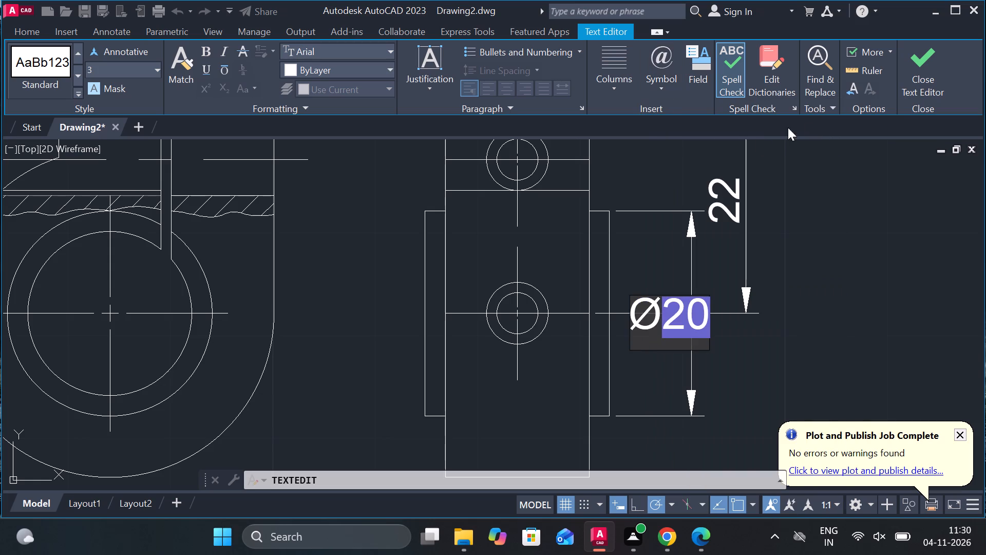
left_click(912, 91)
key("Escape")
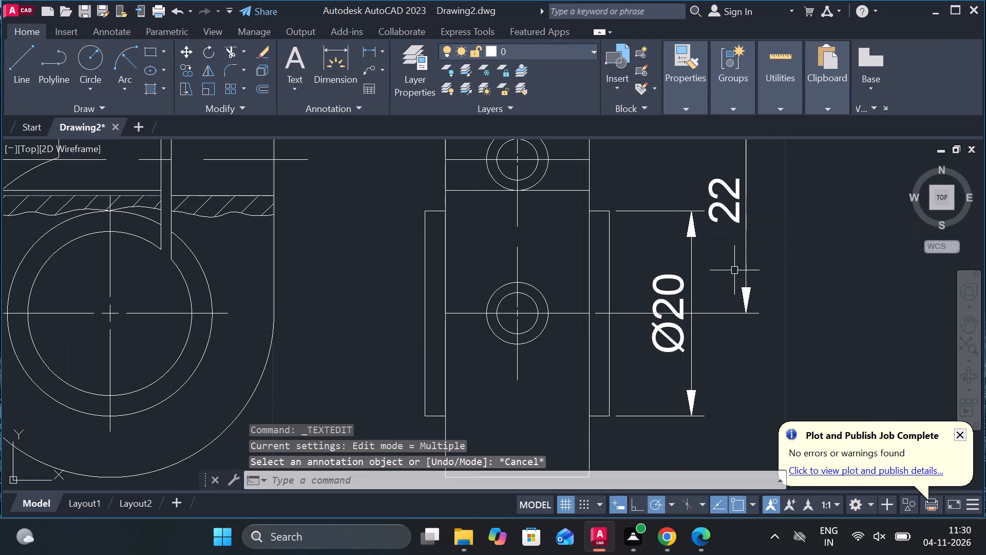
key("Escape")
Shift the Ø20 dimension slightly closer to the side view, away from the 22 dimension.
left_click(691, 275)
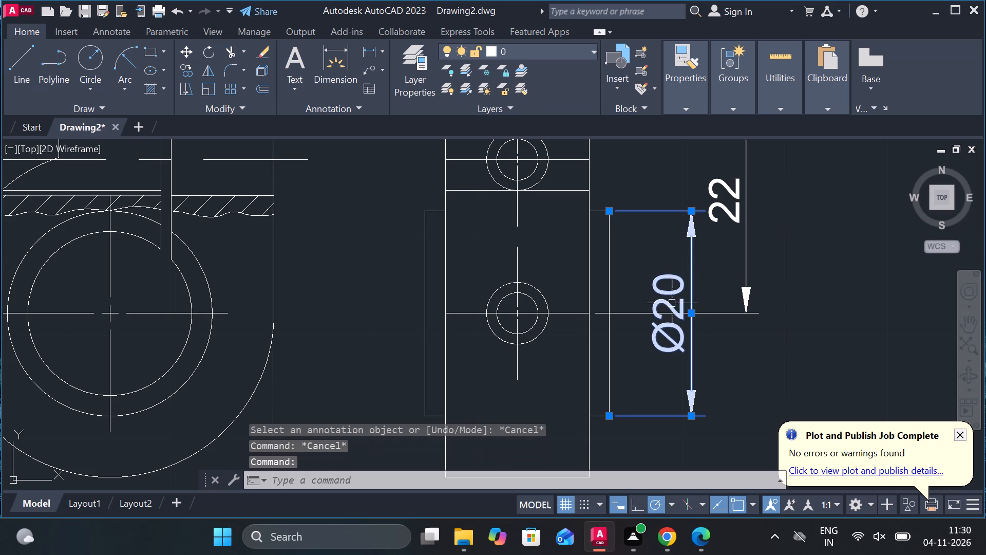
left_click(689, 315)
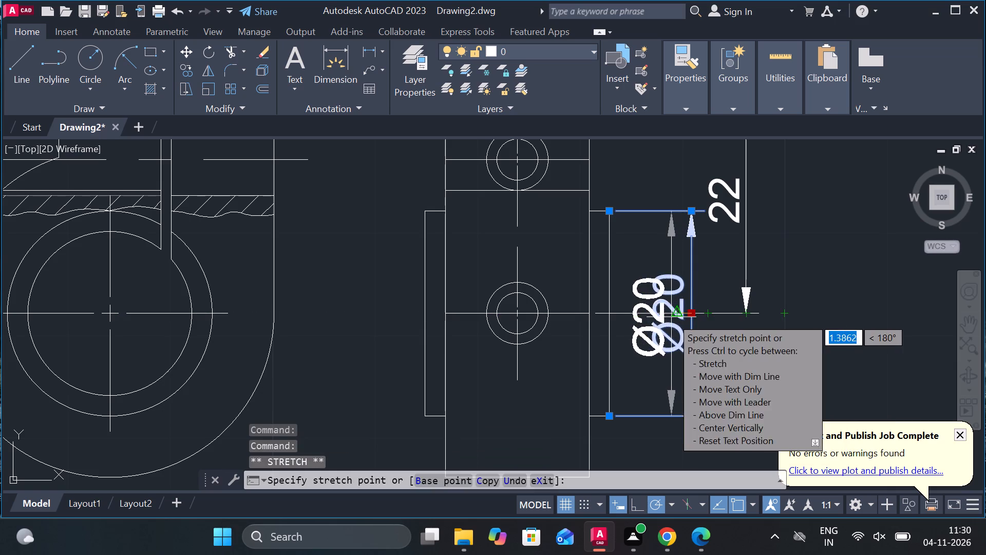
left_click(671, 317)
key("Escape")
Add a linear dimension above the front view for the top width of the clamp's left lug.
scroll(747, 295, "down", 2)
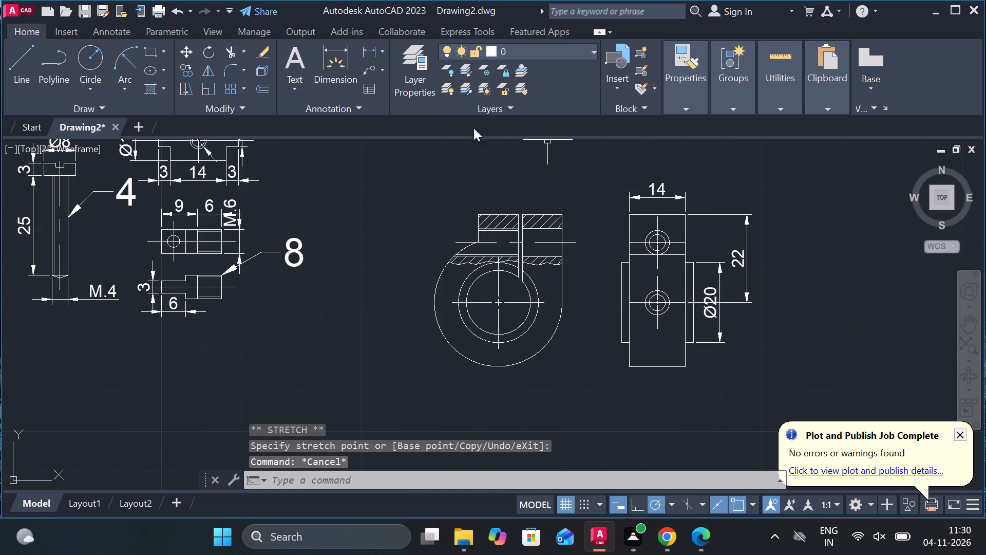
left_click(372, 50)
scroll(478, 211, "up", 3)
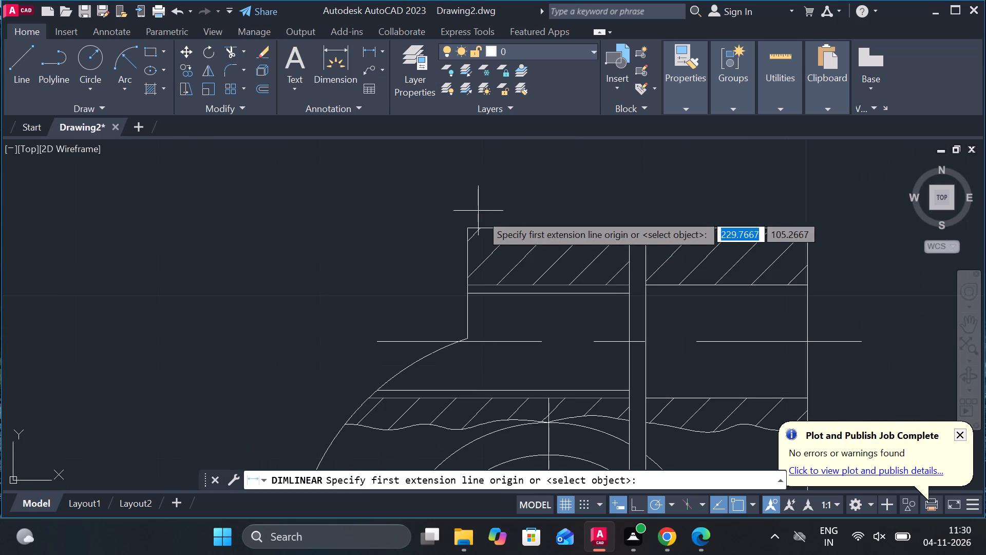
left_click(461, 227)
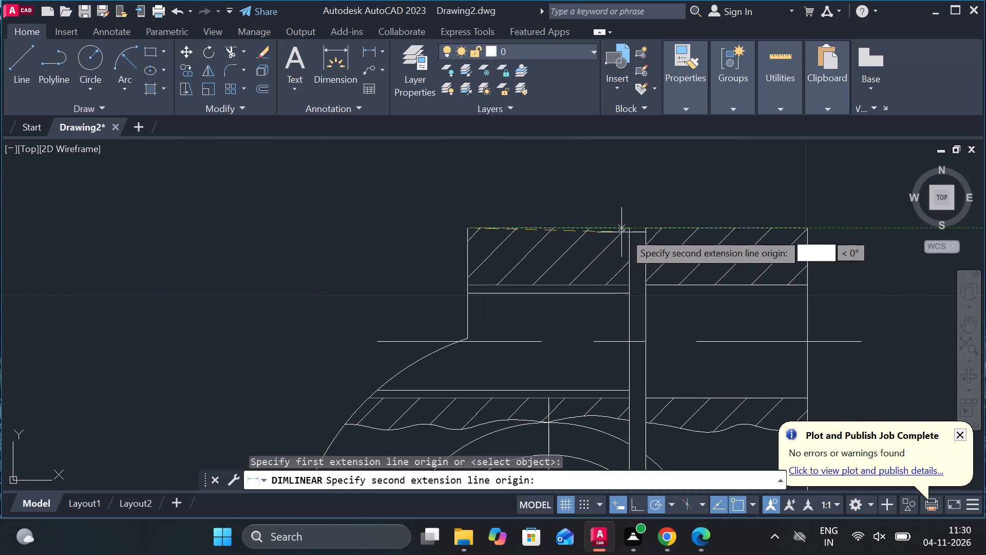
left_click(632, 231)
left_click(572, 191)
Dimension the width of the slot between the front view's lugs, in line with the left lug dimension.
key("space")
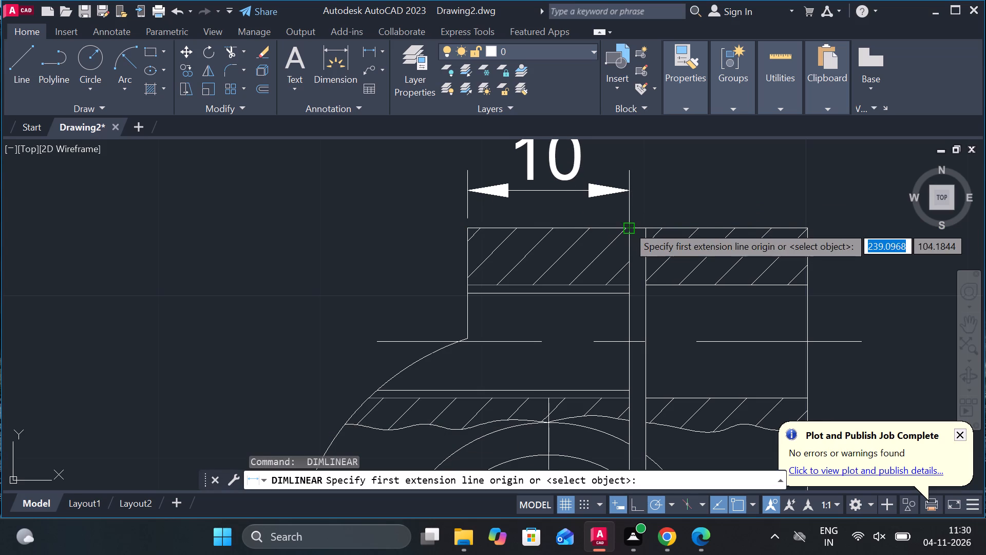
left_click(628, 226)
left_click(647, 226)
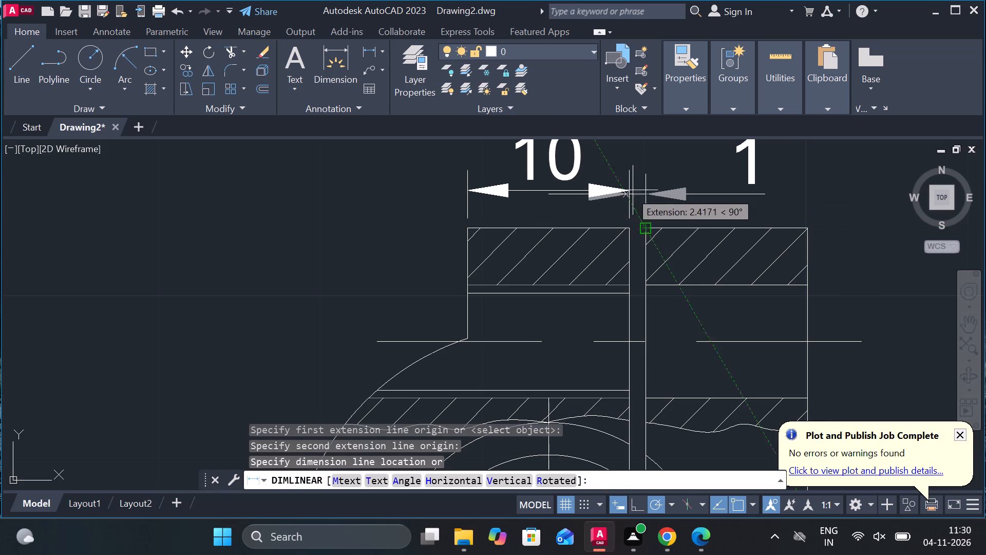
left_click(628, 192)
key("Escape")
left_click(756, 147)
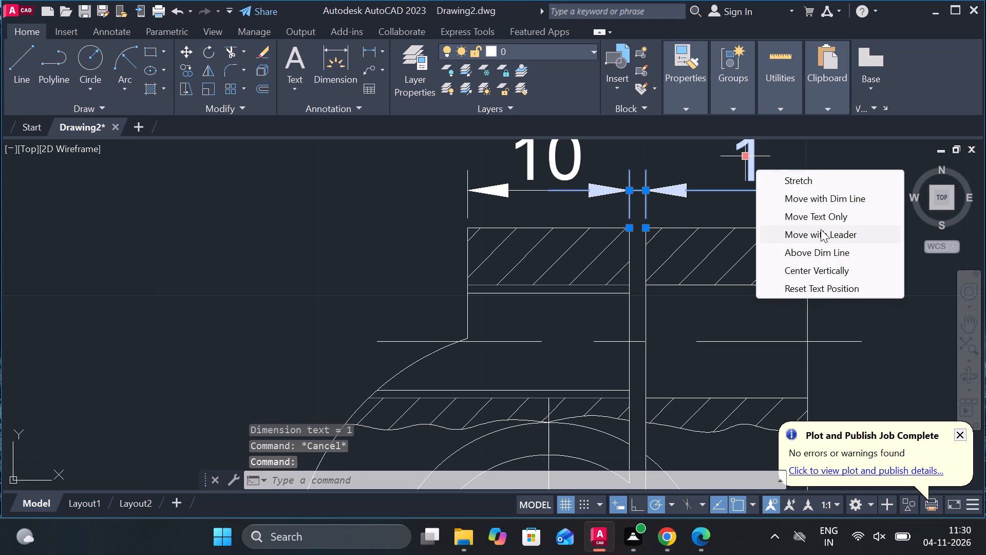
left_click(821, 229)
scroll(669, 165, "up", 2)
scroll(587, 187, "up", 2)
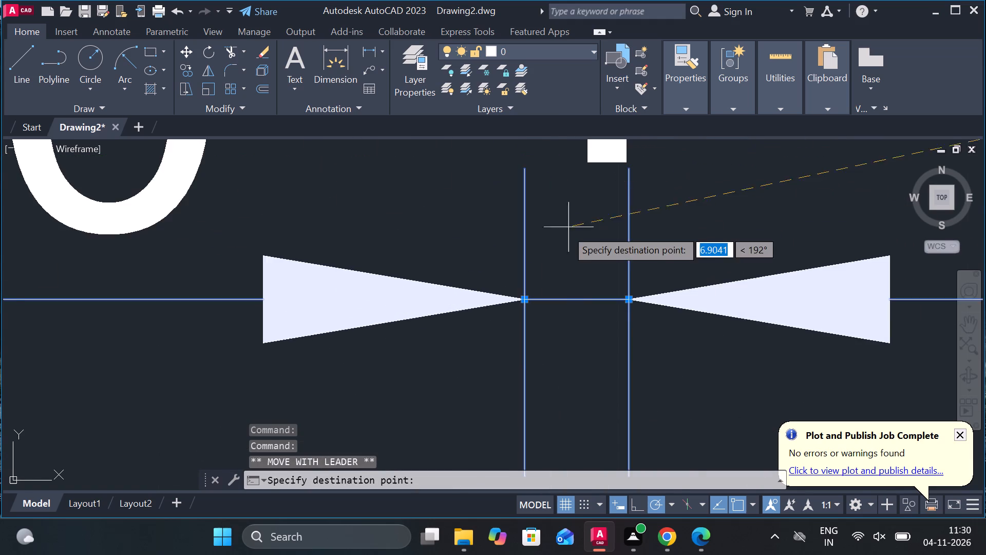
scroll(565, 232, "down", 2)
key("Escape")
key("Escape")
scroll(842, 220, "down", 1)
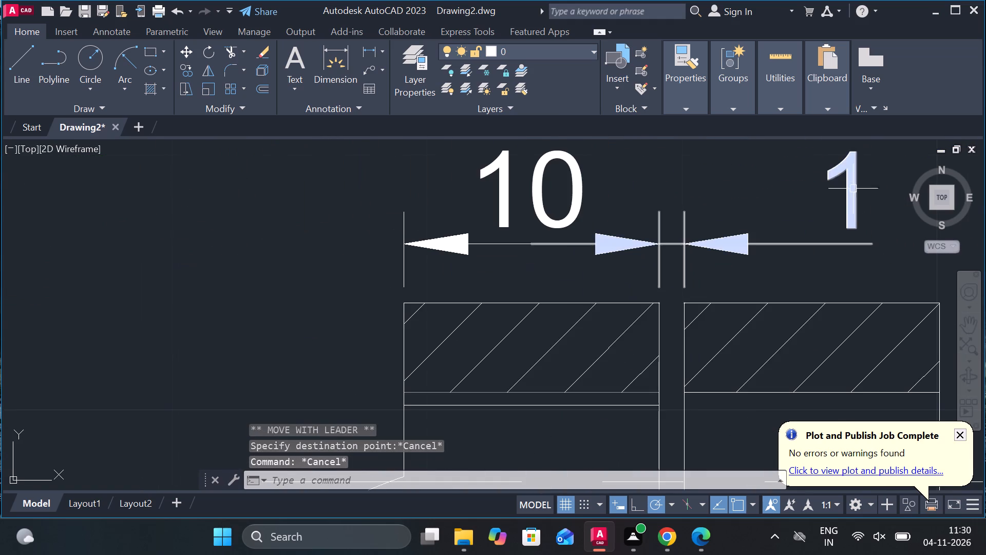
Move only the text of the slot width dimension so it sits directly above the slot.
left_click(856, 184)
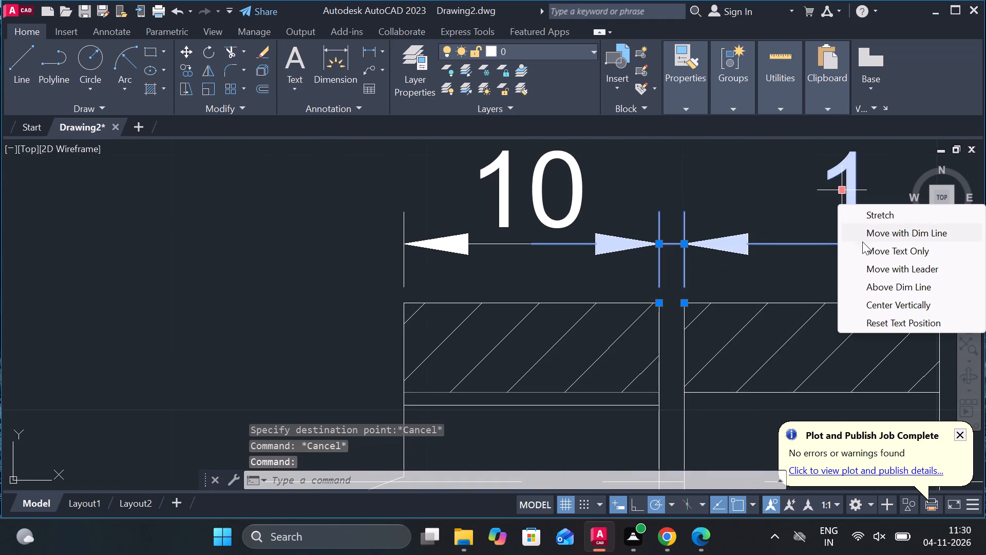
left_click(873, 244)
scroll(593, 208, "up", 2)
middle_click_drag(731, 210, 564, 212)
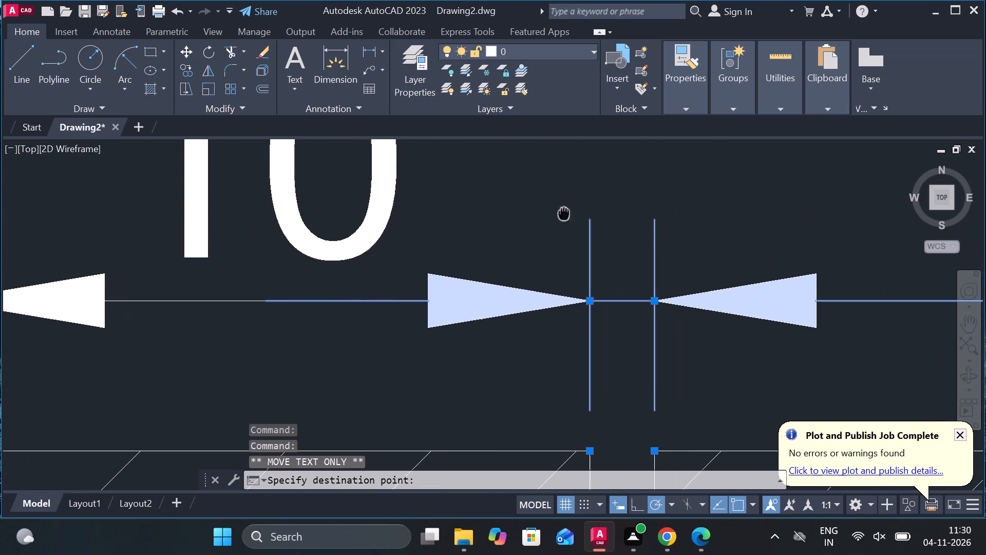
scroll(604, 176, "down", 2)
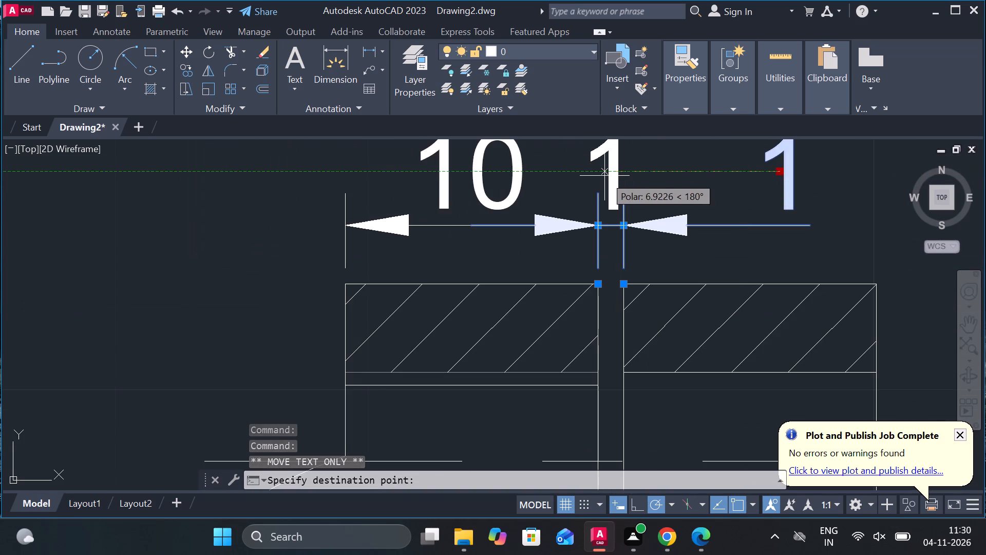
left_click(604, 176)
key("Escape")
Add a linear dimension for the top width of the clamp's right lug, in line with the left lug and slot dimensions.
scroll(679, 223, "down", 1)
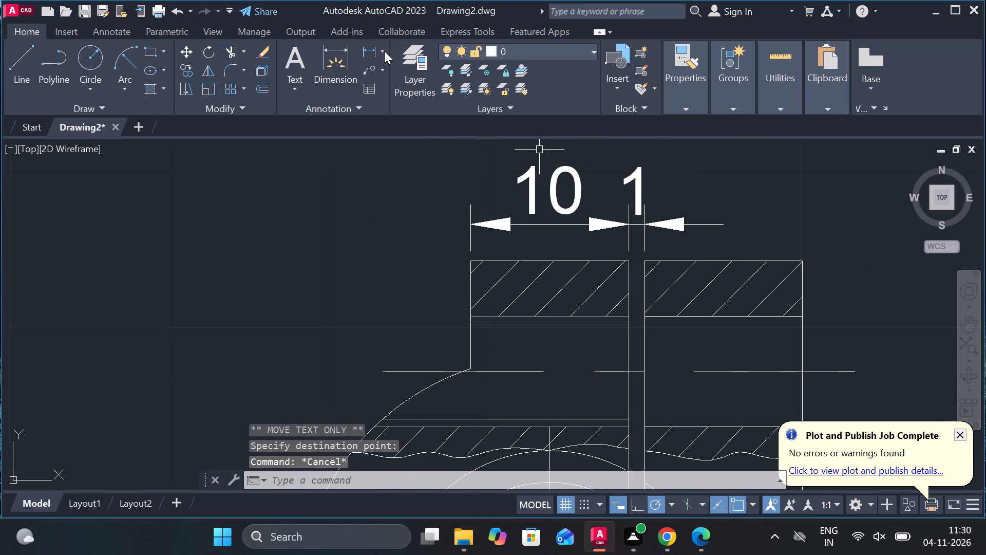
left_click(364, 54)
middle_click(667, 191)
middle_click_drag(667, 191, 496, 226)
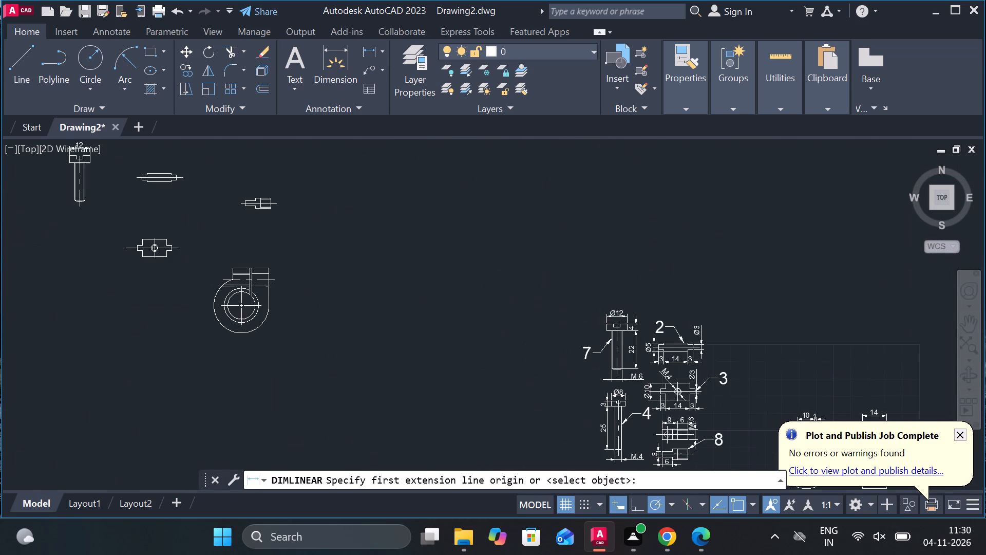
scroll(619, 284, "down", 1)
middle_click_drag(660, 336, 453, 275)
scroll(463, 290, "up", 2)
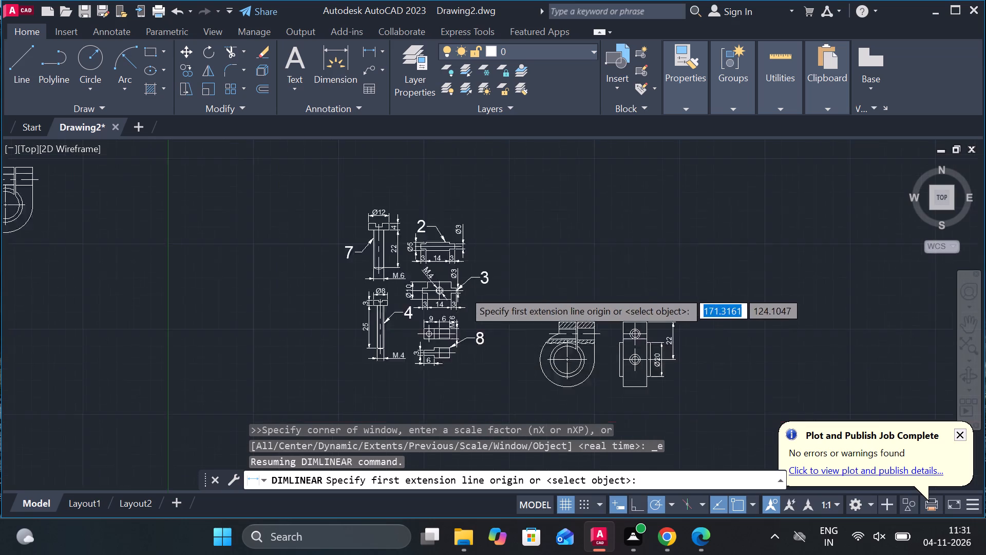
scroll(651, 351, "up", 1)
middle_click_drag(651, 351, 522, 314)
scroll(498, 284, "up", 2)
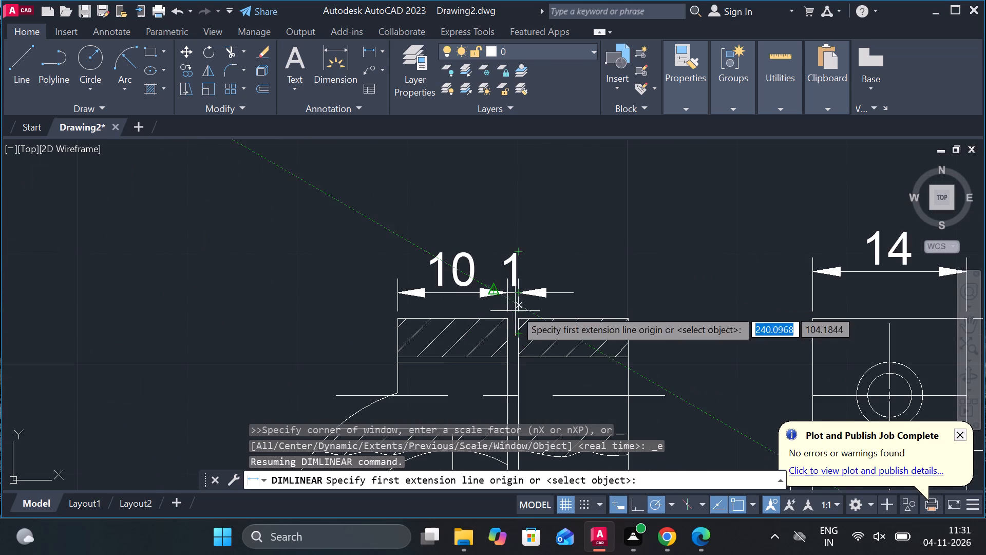
scroll(524, 307, "up", 3)
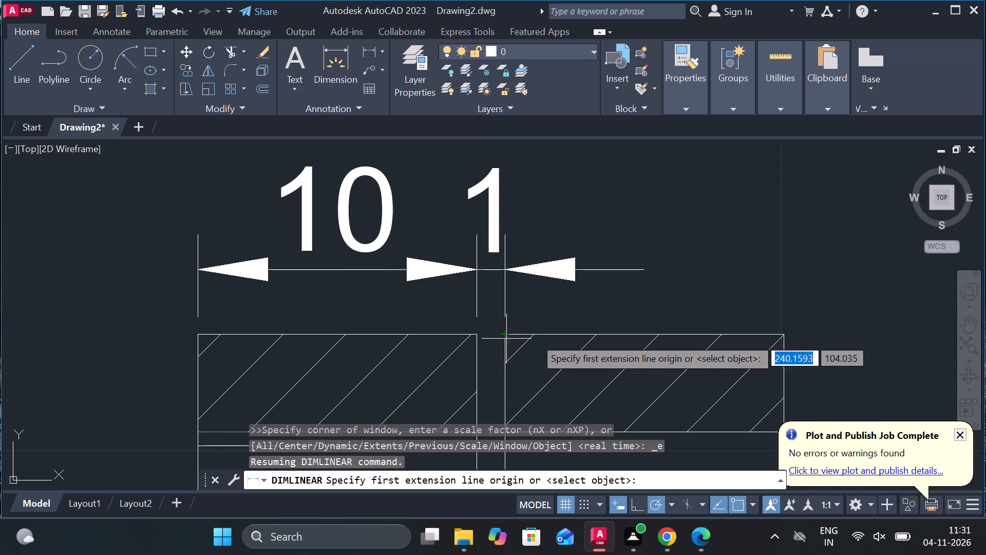
left_click(504, 334)
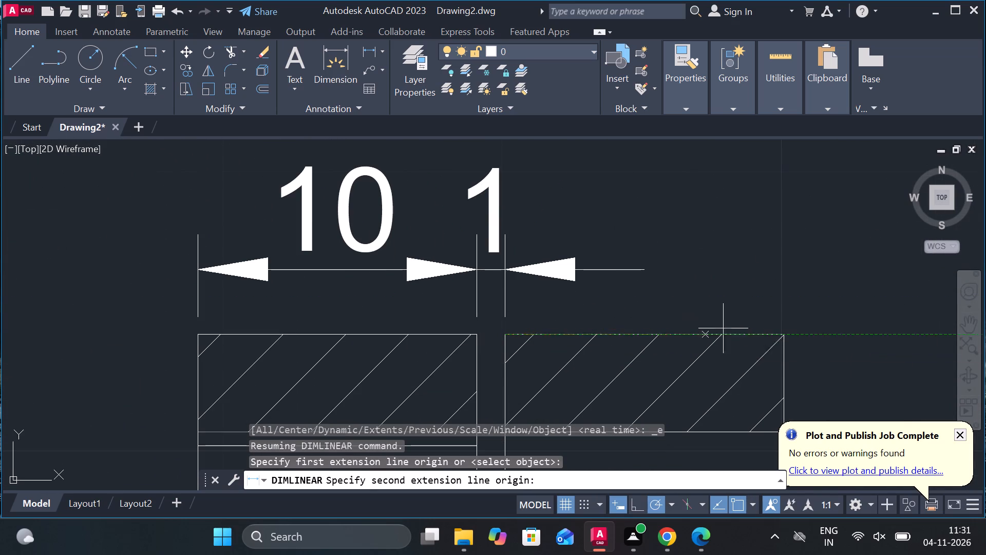
left_click(783, 332)
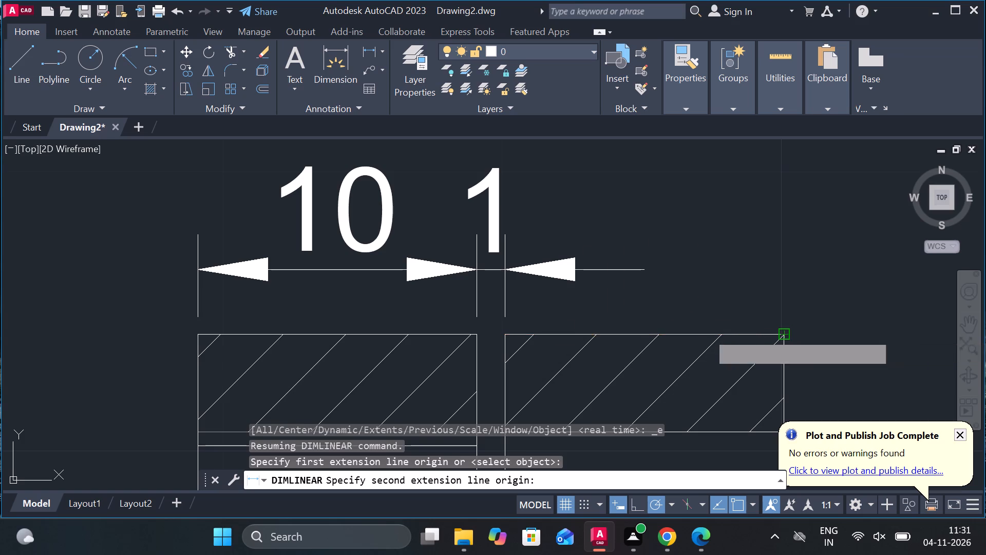
left_click(507, 269)
Dimension the height of the plain hole in the front view's right lug, placing the dimension just outside the lug.
scroll(773, 291, "down", 2)
middle_click_drag(747, 353, 674, 311)
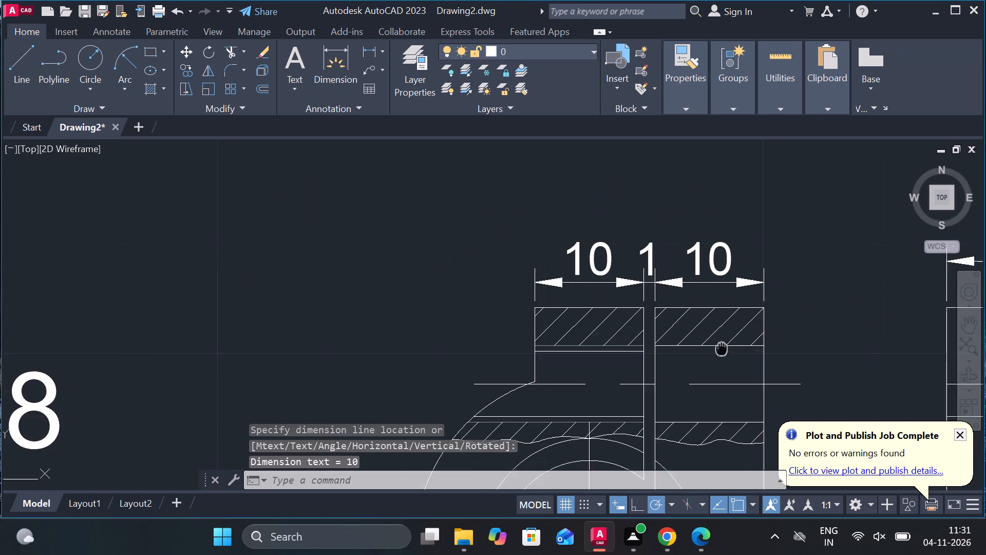
middle_click_drag(674, 311, 618, 256)
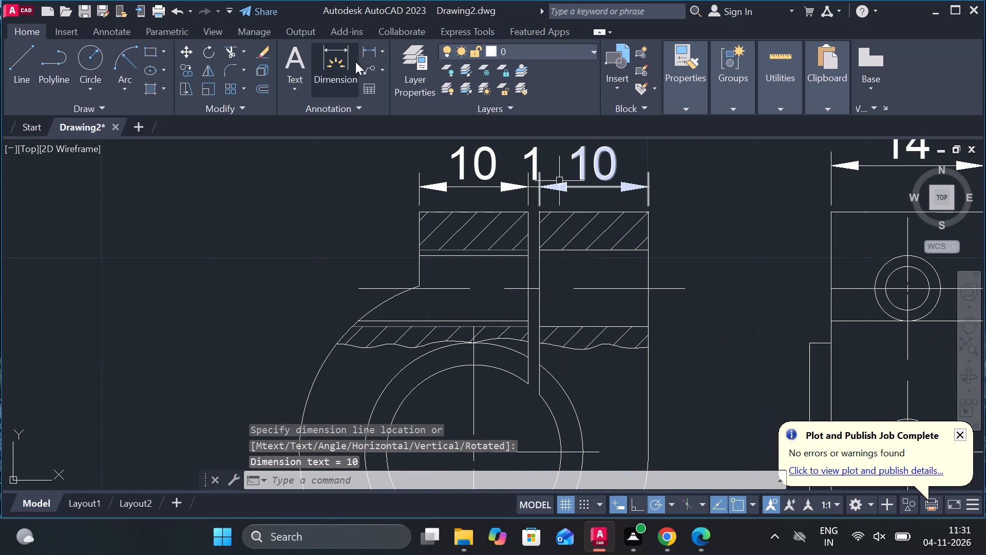
left_click(370, 54)
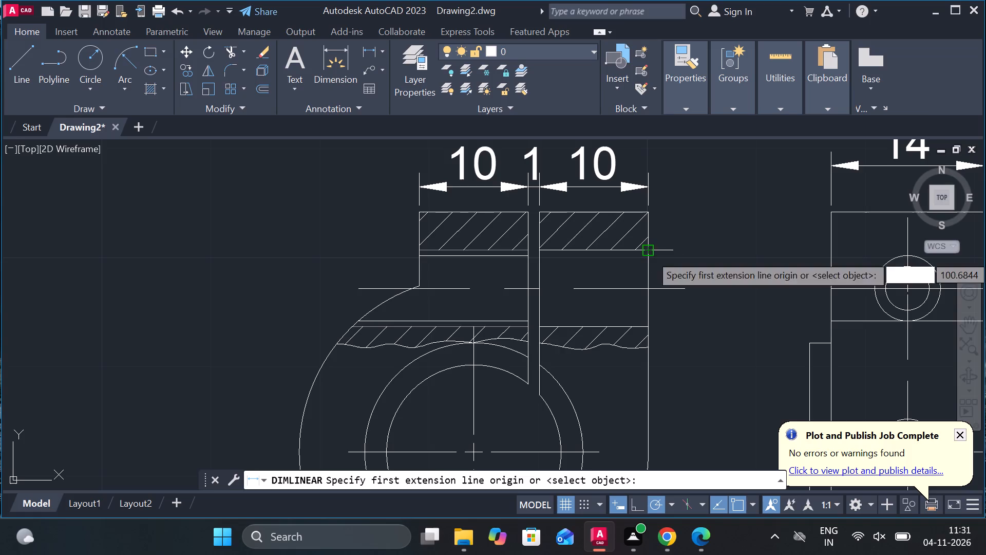
left_click(650, 254)
left_click(644, 329)
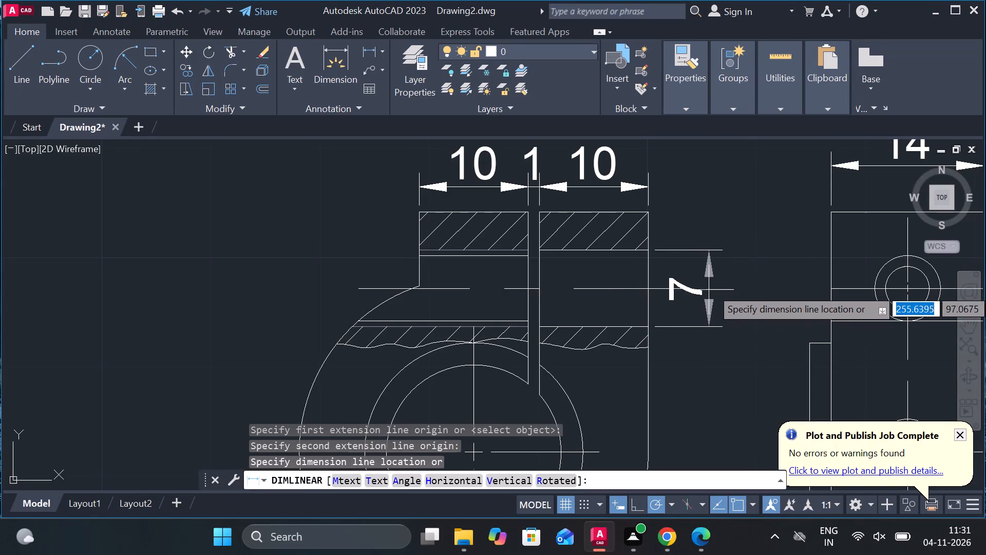
left_click(713, 287)
key("Escape")
Add a diameter symbol before the 7 in the right lug's hole dimension.
double_click(692, 297)
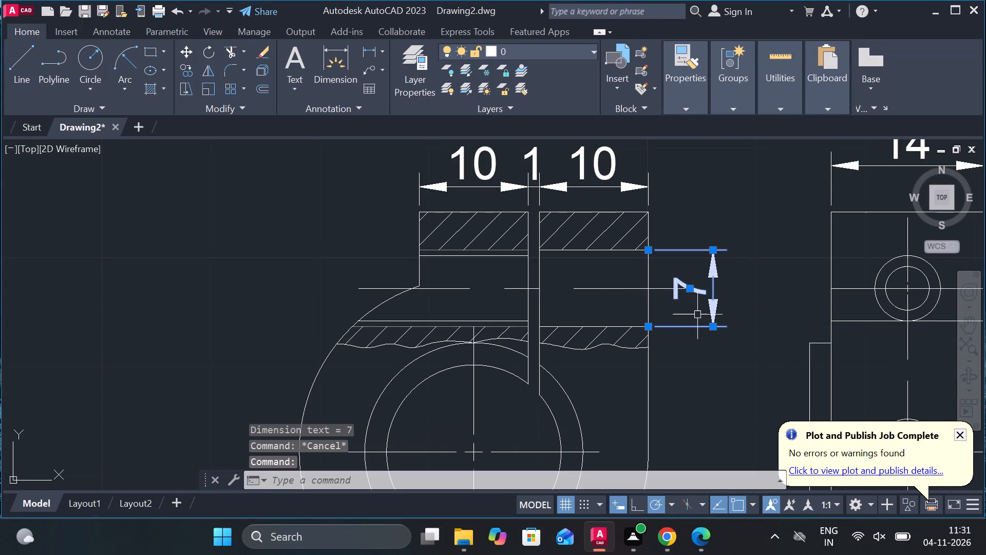
key("Escape")
double_click(717, 301)
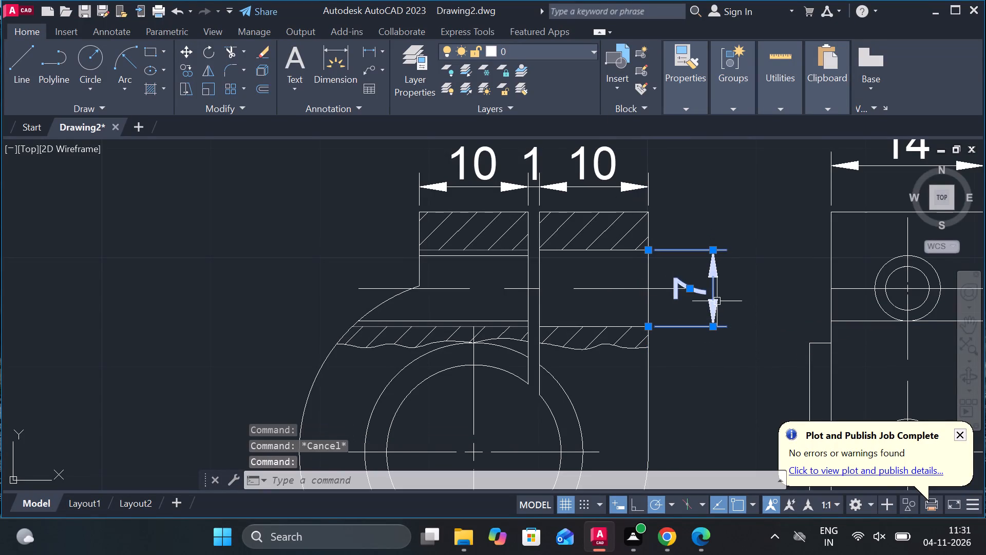
left_click(672, 87)
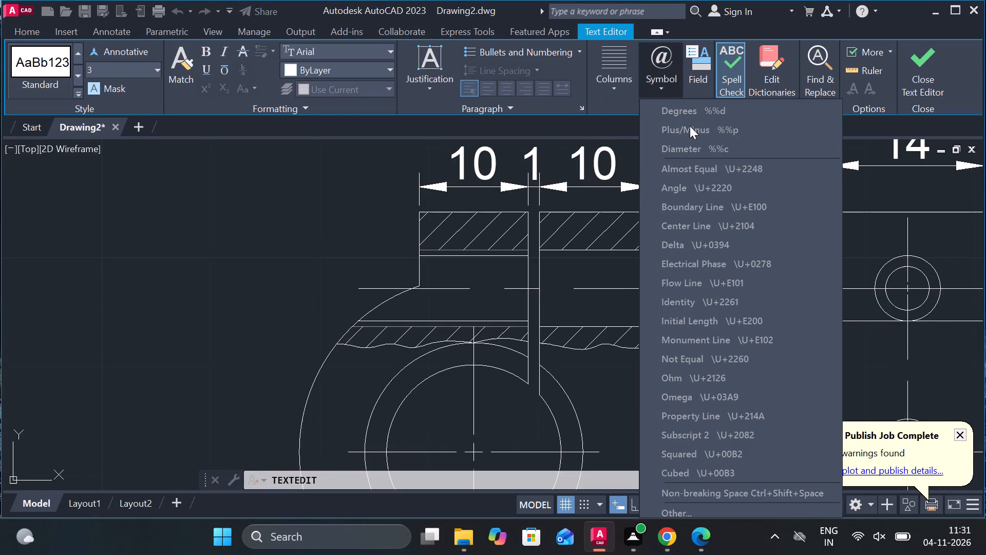
left_click(690, 147)
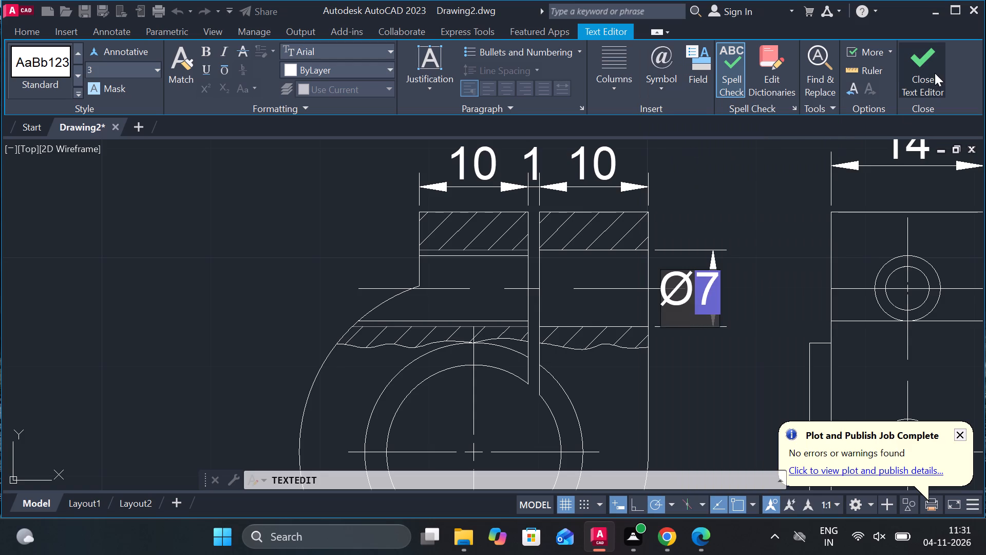
left_click(924, 70)
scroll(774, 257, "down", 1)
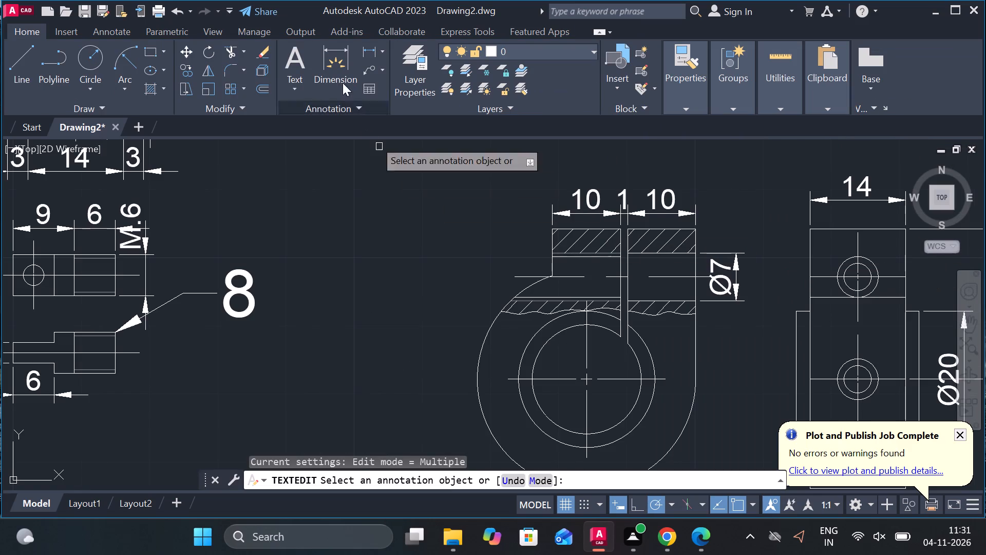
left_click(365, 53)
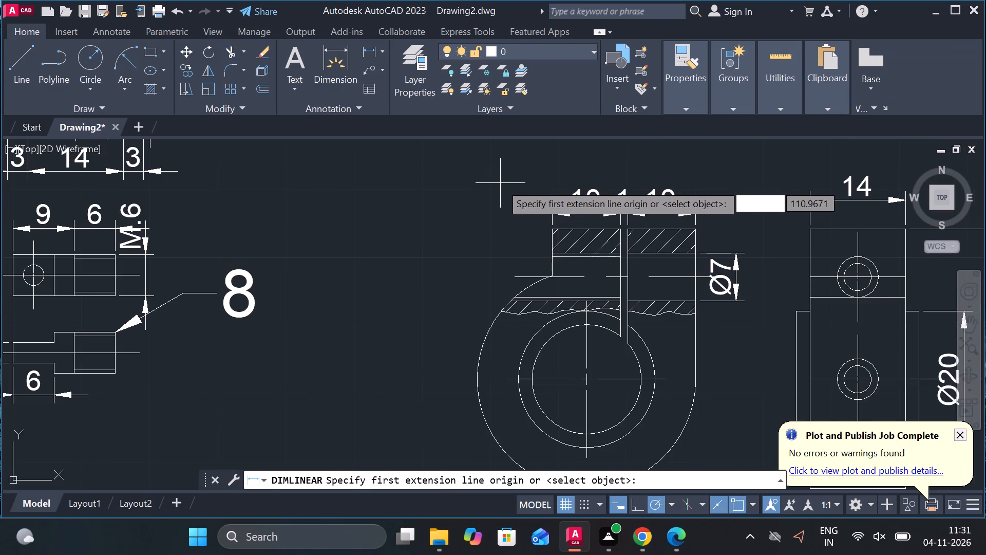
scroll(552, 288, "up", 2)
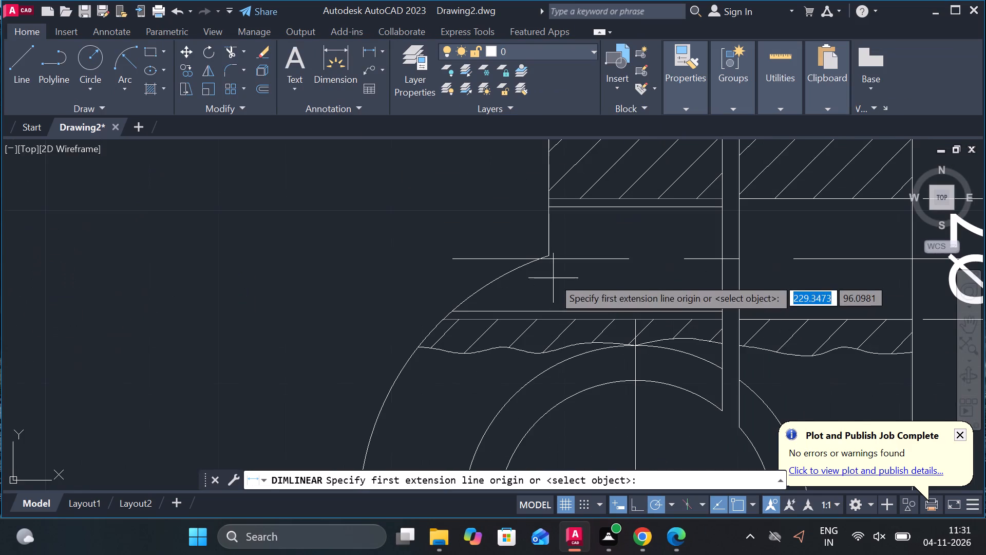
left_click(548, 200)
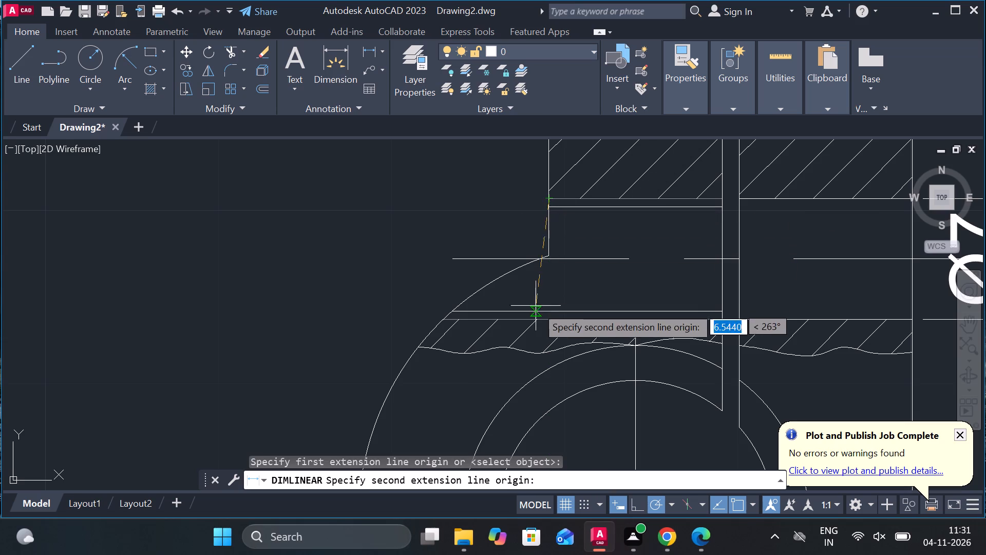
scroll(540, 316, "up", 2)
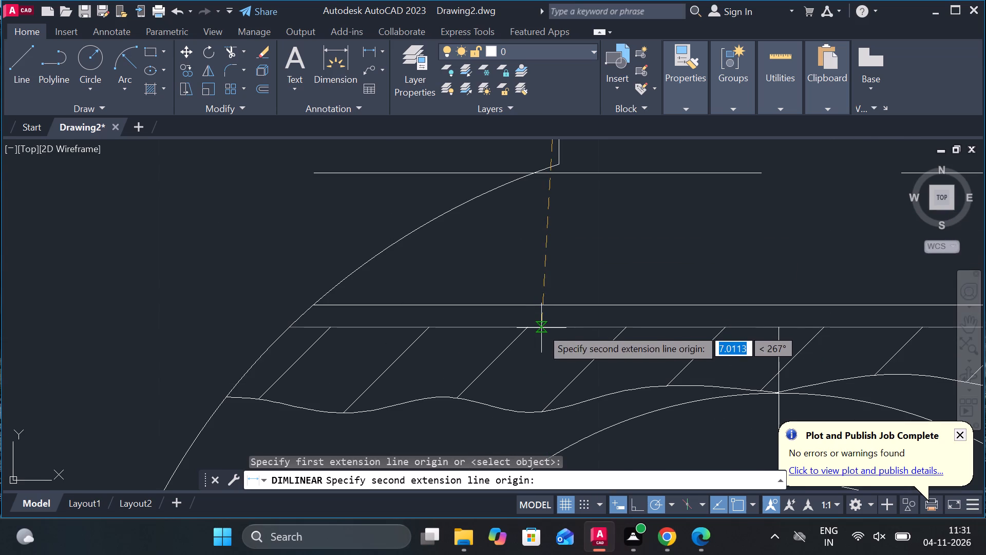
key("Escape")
Add a vertical linear dimension for the left lug's threaded hole between its inner lines, placed outside the front view's left side.
scroll(553, 306, "down", 2)
key("space")
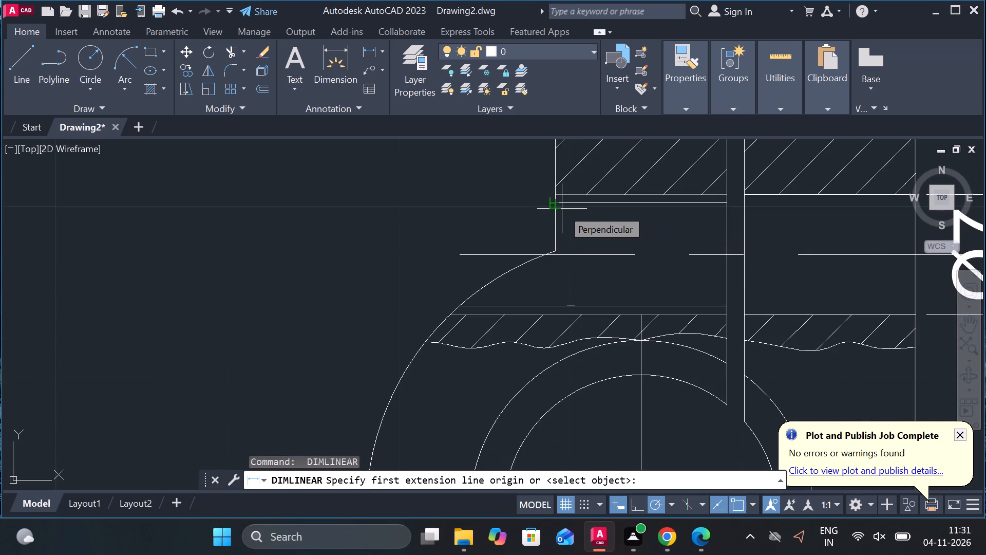
left_click(560, 202)
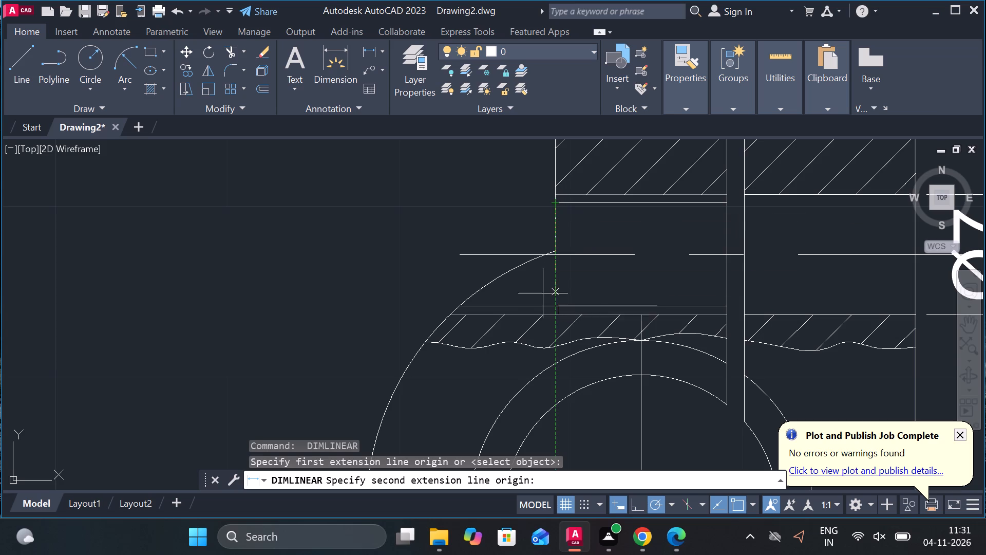
left_click(552, 303)
scroll(548, 295, "down", 2)
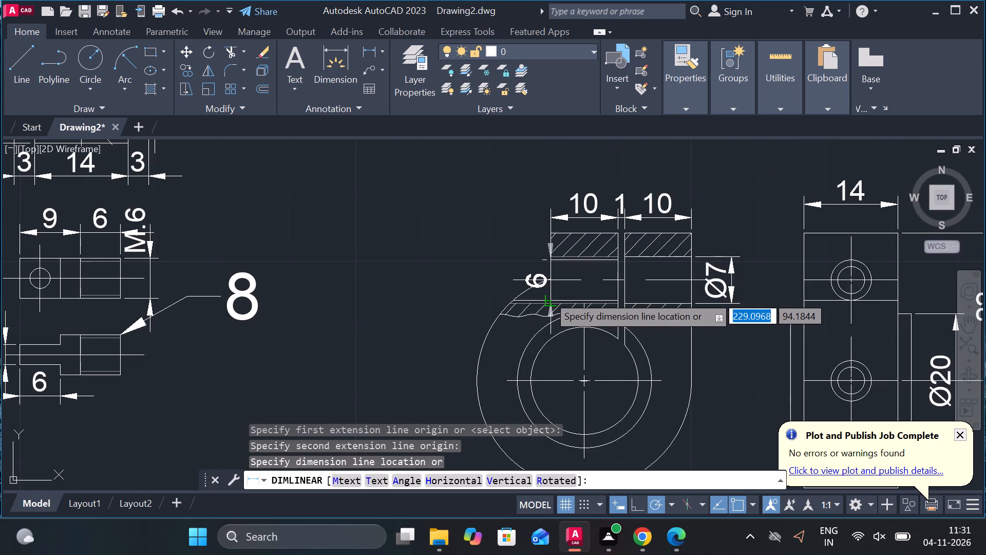
scroll(545, 295, "up", 2)
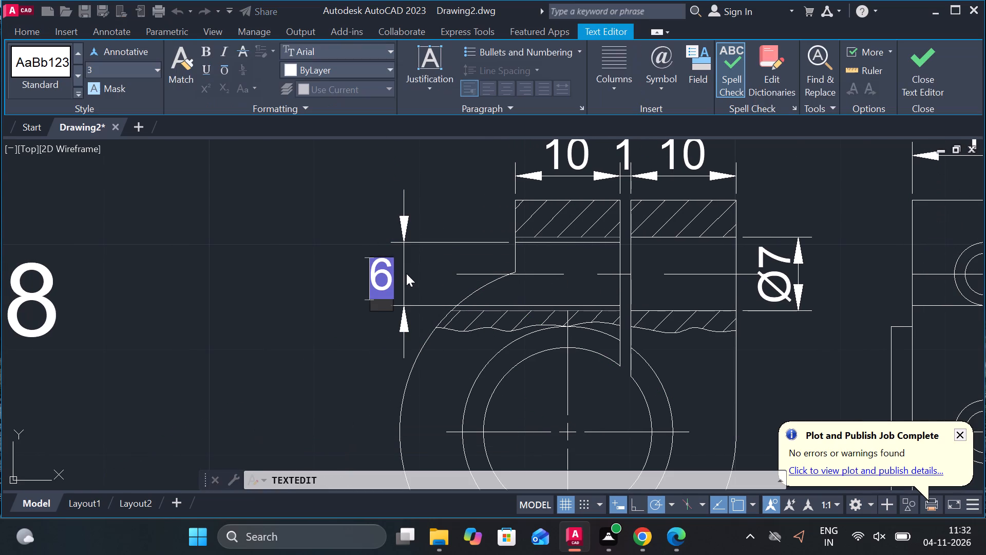
Prefix the threaded hole's dimension text with M so it reads M6.
key("m")
left_click(940, 91)
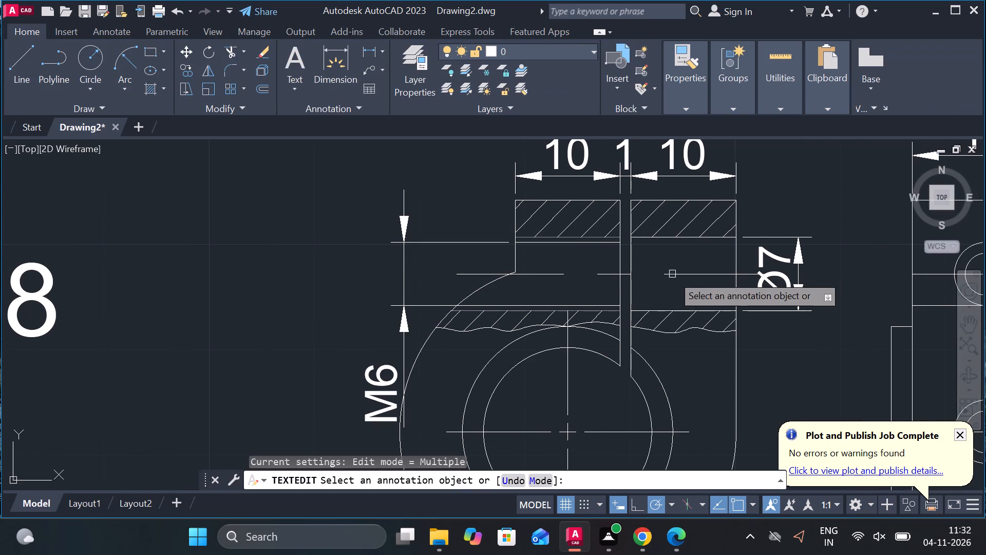
scroll(672, 276, "down", 1)
middle_click_drag(714, 330, 648, 268)
key("Escape")
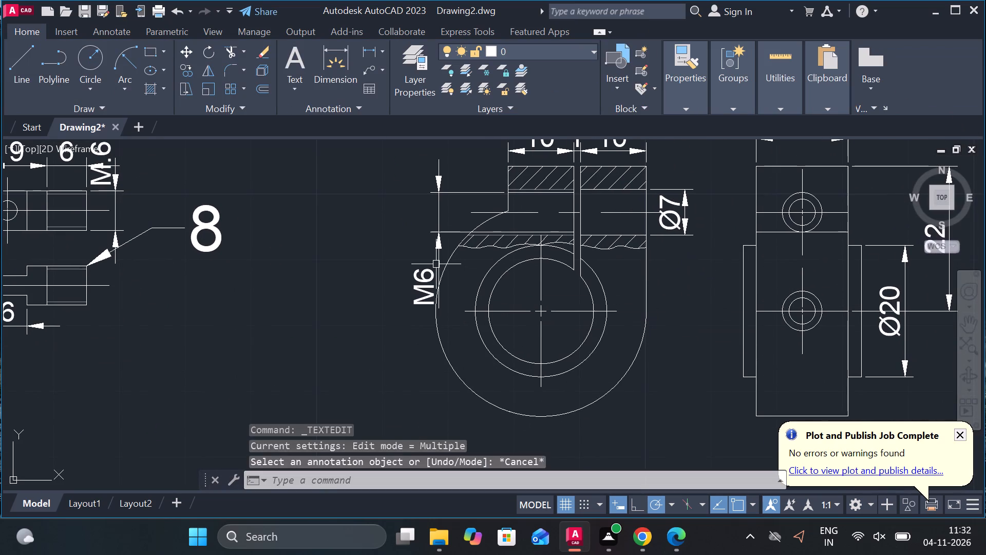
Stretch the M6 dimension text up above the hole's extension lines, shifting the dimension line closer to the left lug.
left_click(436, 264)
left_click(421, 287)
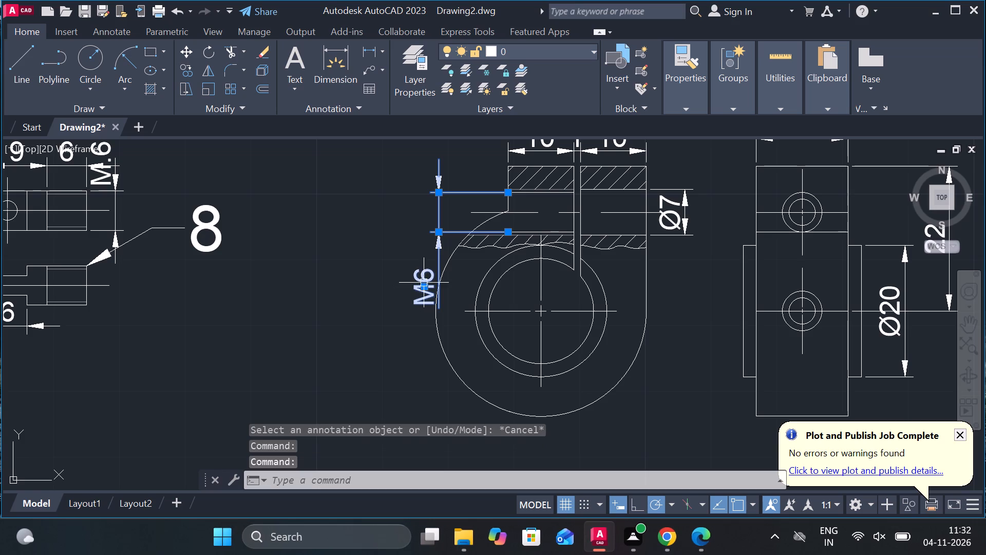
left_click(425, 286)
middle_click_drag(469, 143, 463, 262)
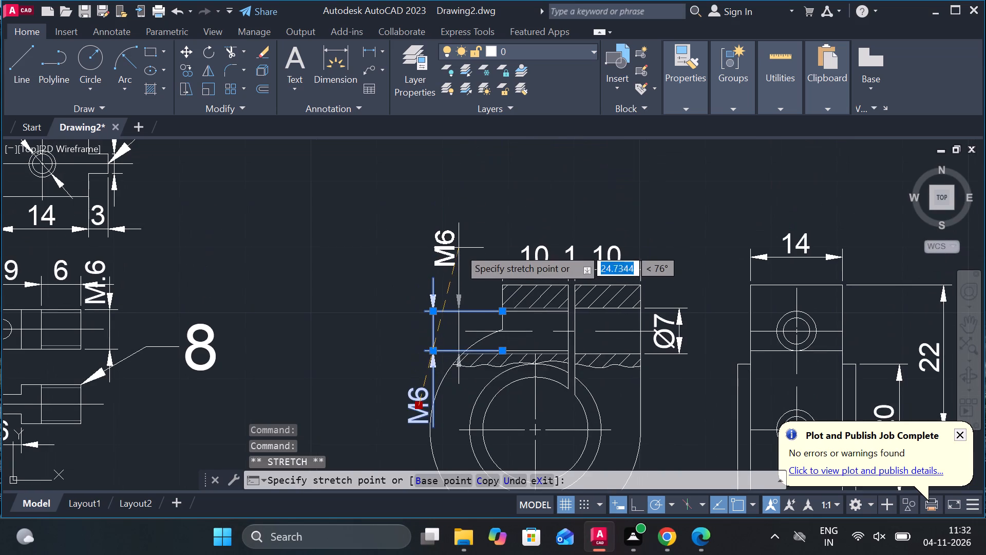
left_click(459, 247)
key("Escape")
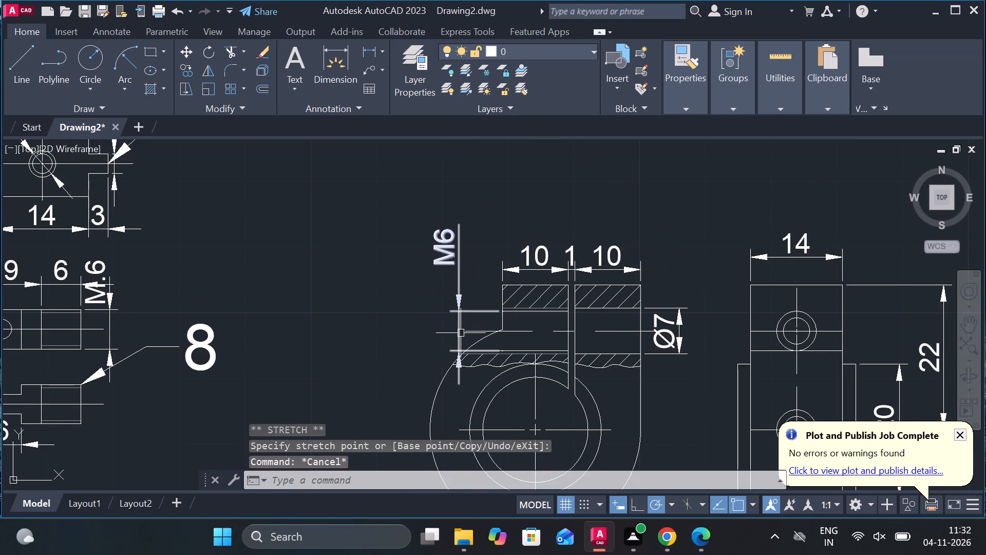
Move the M6 dimension line farther out from the left lug, clear of the clamp's outer arc.
left_click(461, 336)
left_click(459, 313)
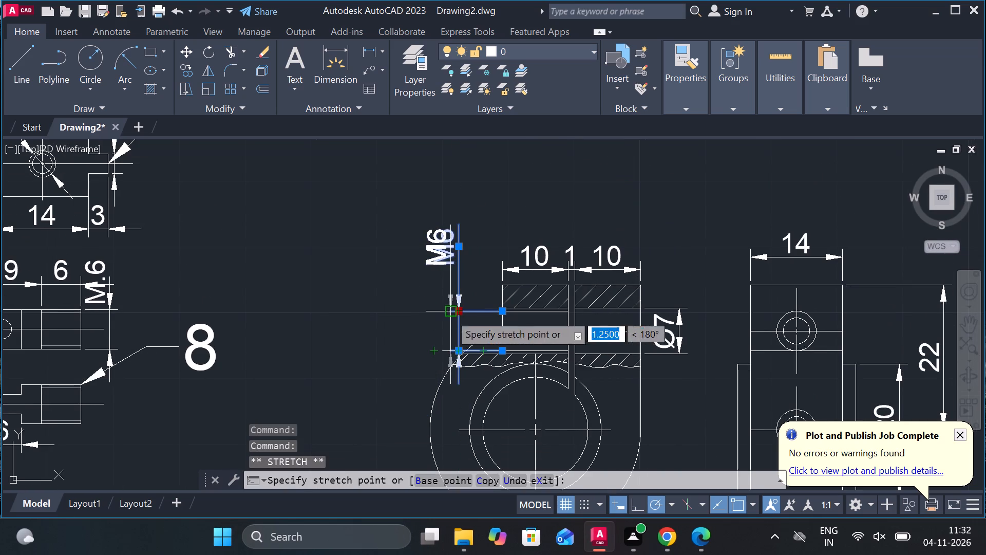
left_click(438, 312)
key("Escape")
Move only the M6 text down beside its dimension line, between the two extension lines.
left_click(416, 245)
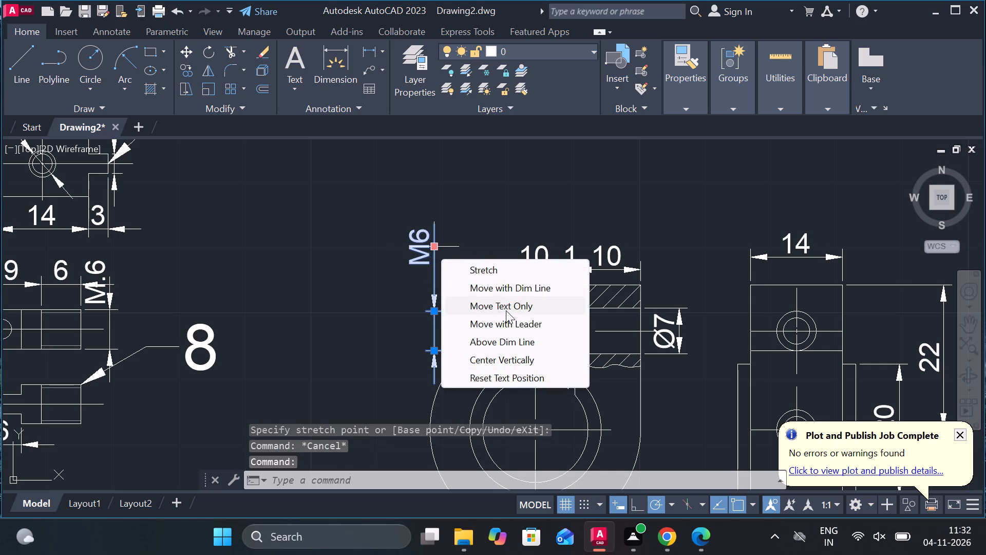
left_click(506, 310)
scroll(436, 350, "up", 3)
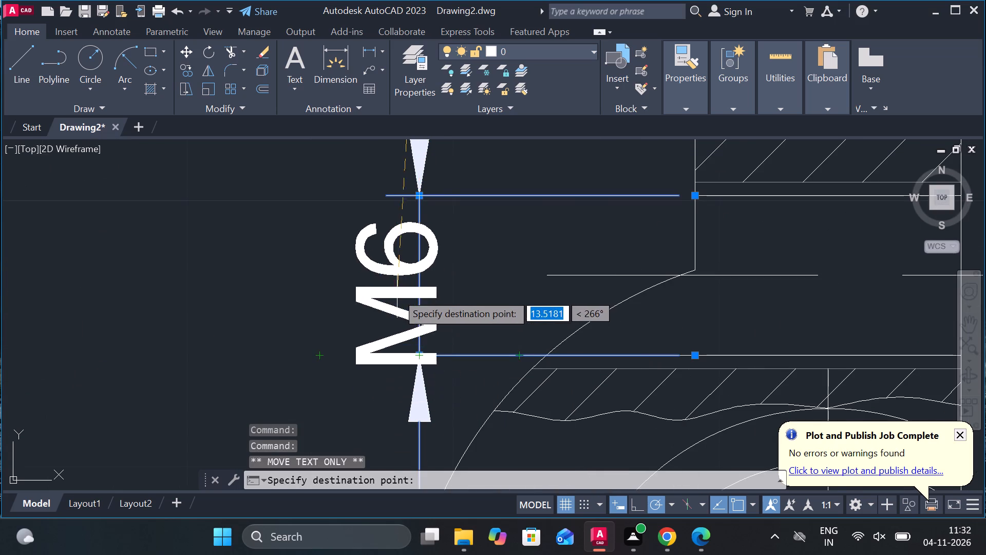
left_click(345, 271)
key("Escape")
scroll(434, 265, "down", 2)
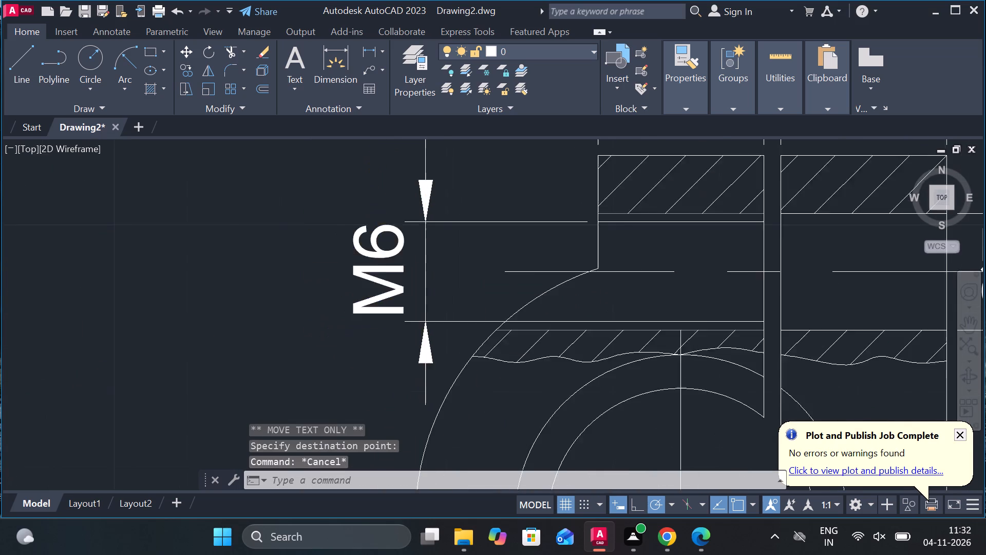
Add an aligned dimension diagonally across the inner bore circle in the clamp's front view, with its dimension line inside the bore.
middle_click_drag(511, 310, 493, 288)
scroll(508, 303, "down", 1)
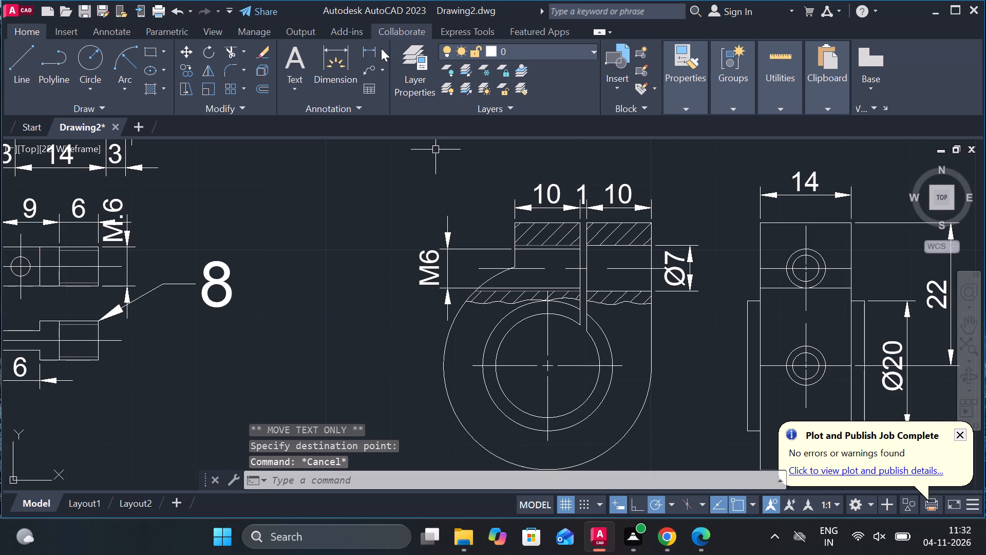
left_click(381, 48)
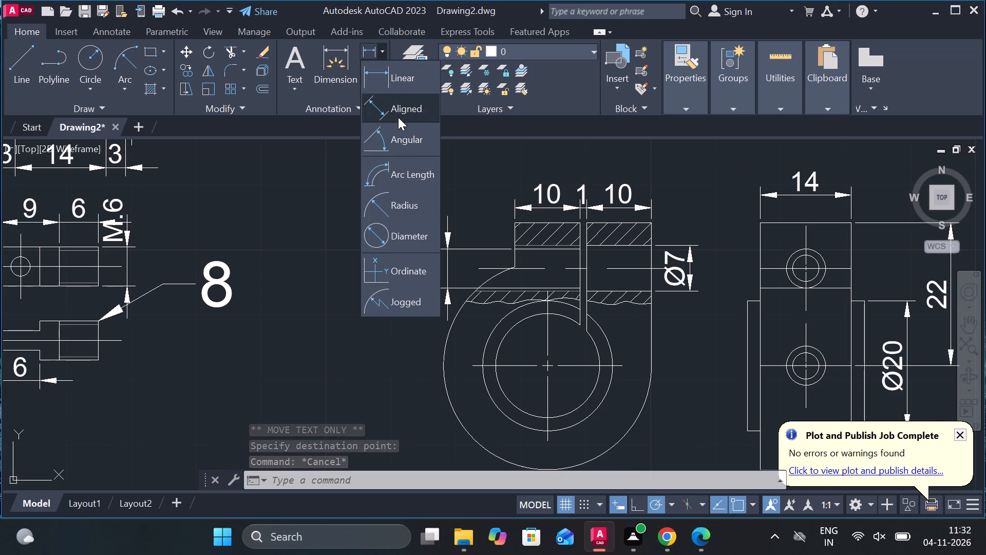
left_click(398, 118)
scroll(559, 382, "up", 1)
middle_click_drag(556, 378, 519, 325)
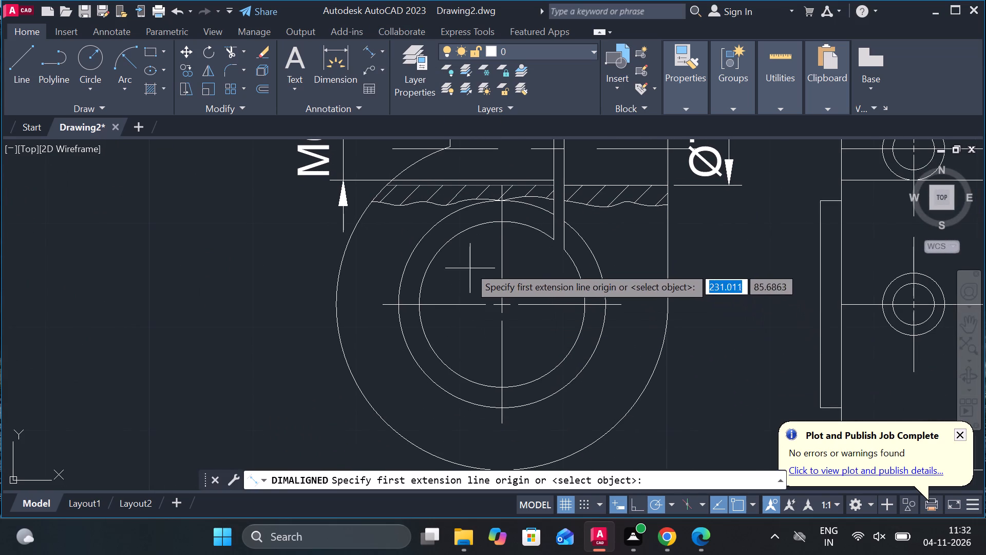
left_click(446, 252)
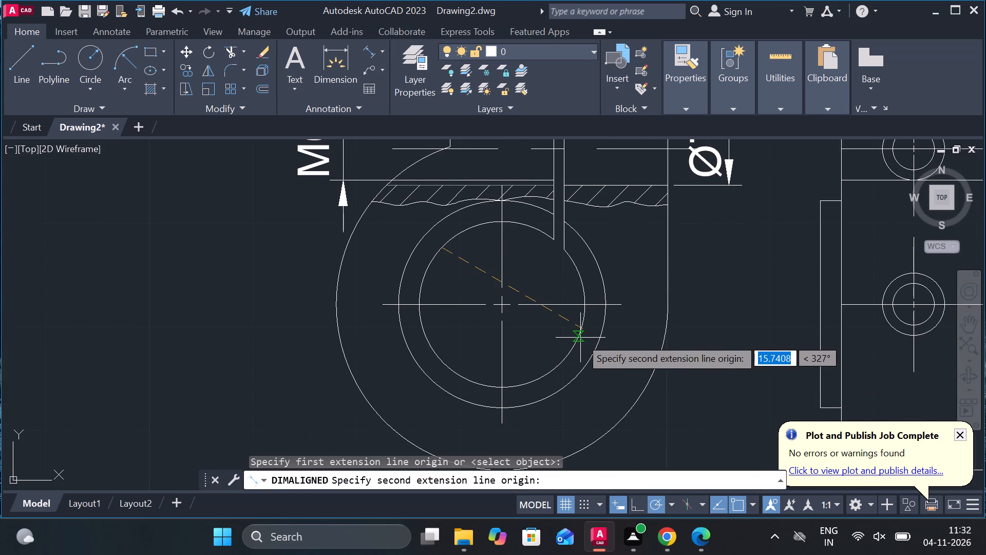
left_click(563, 362)
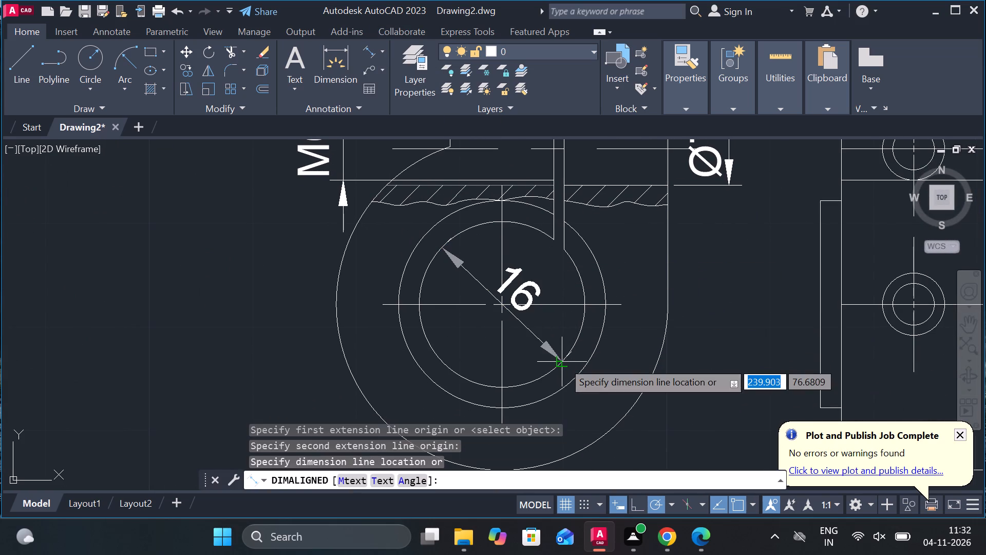
left_click(558, 361)
scroll(595, 353, "down", 1)
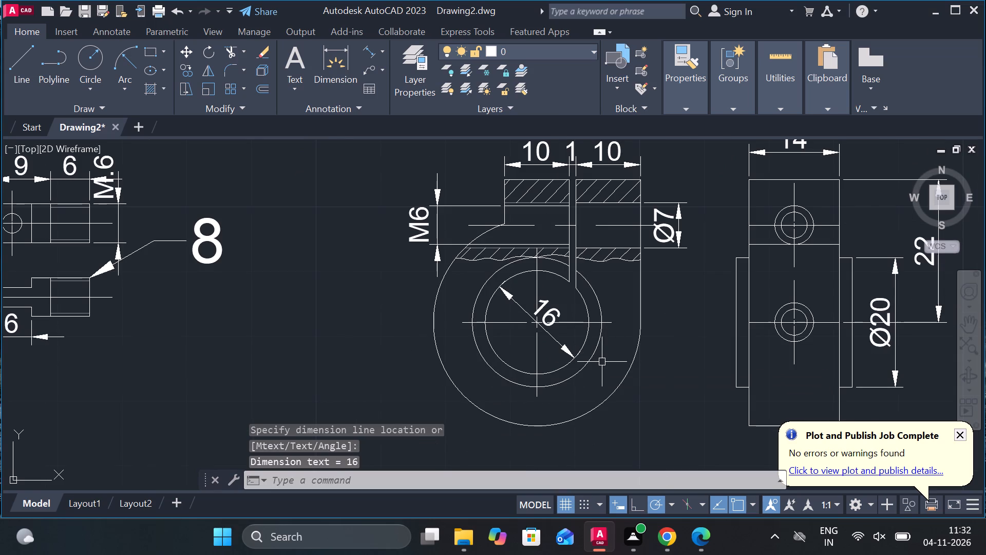
Dimension the overall width of the clamp's front view with an aligned dimension placed below the outer arc.
key("space")
left_click(635, 327)
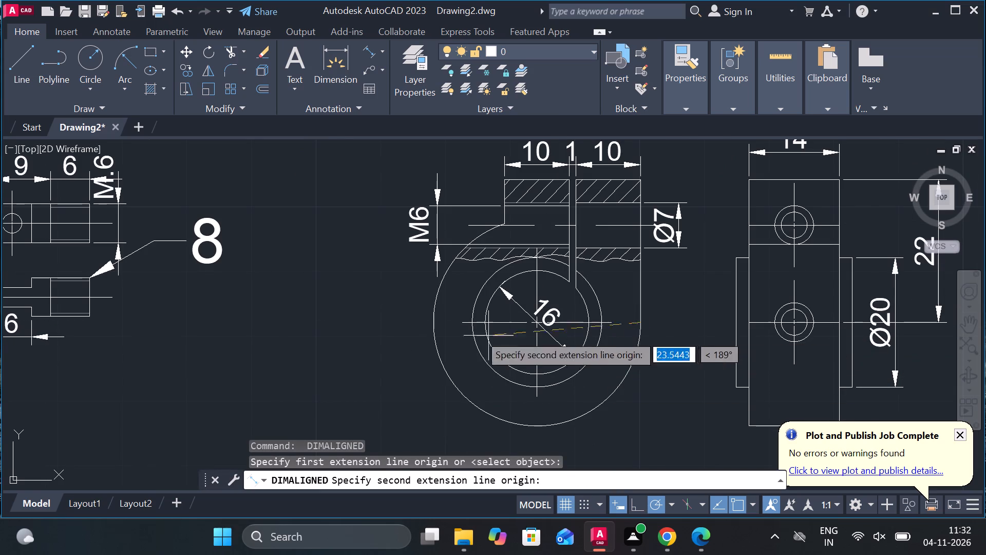
left_click(436, 325)
middle_click_drag(440, 349, 445, 248)
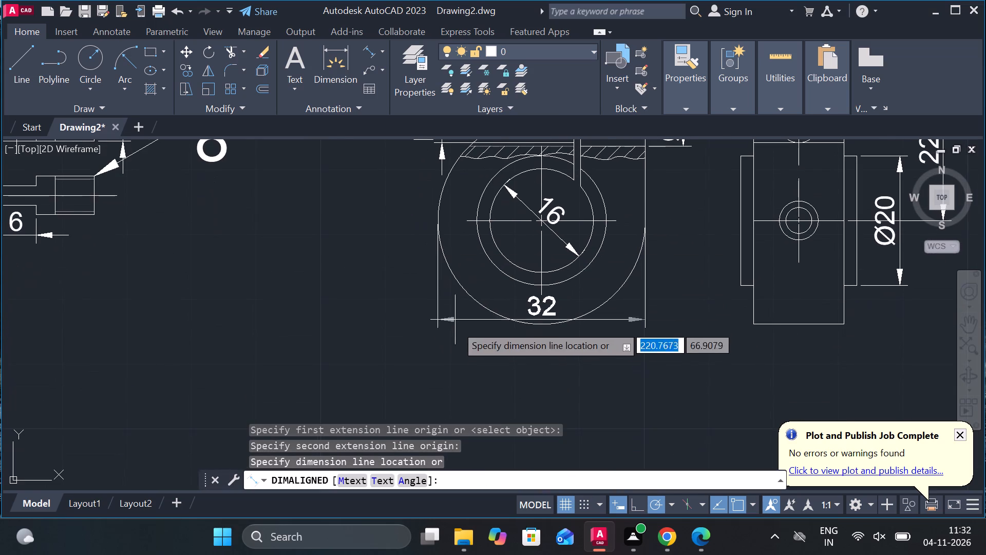
left_click(459, 361)
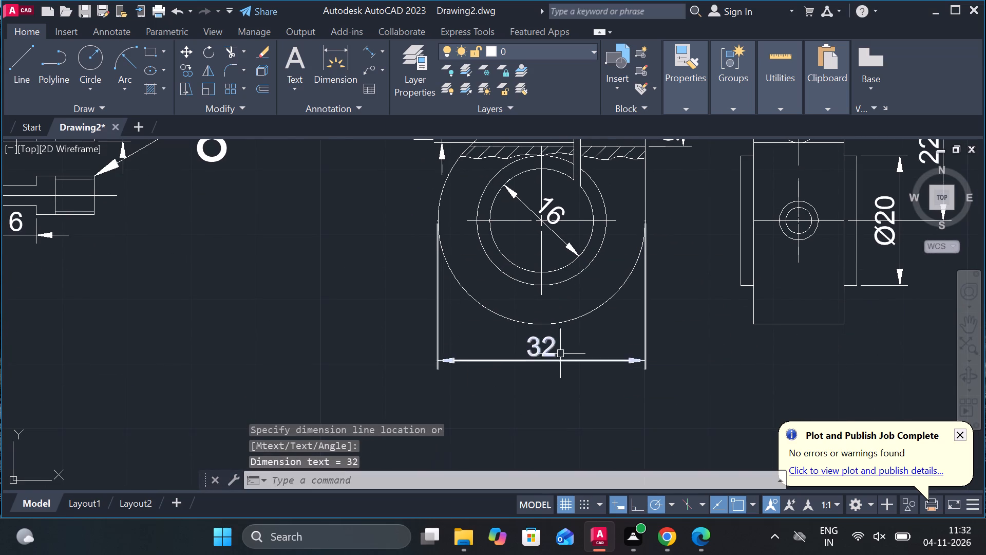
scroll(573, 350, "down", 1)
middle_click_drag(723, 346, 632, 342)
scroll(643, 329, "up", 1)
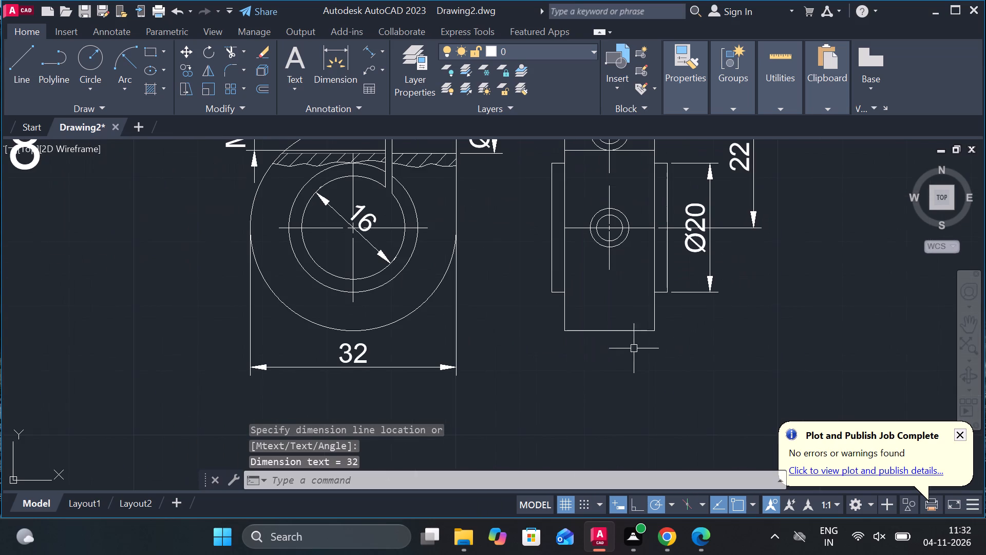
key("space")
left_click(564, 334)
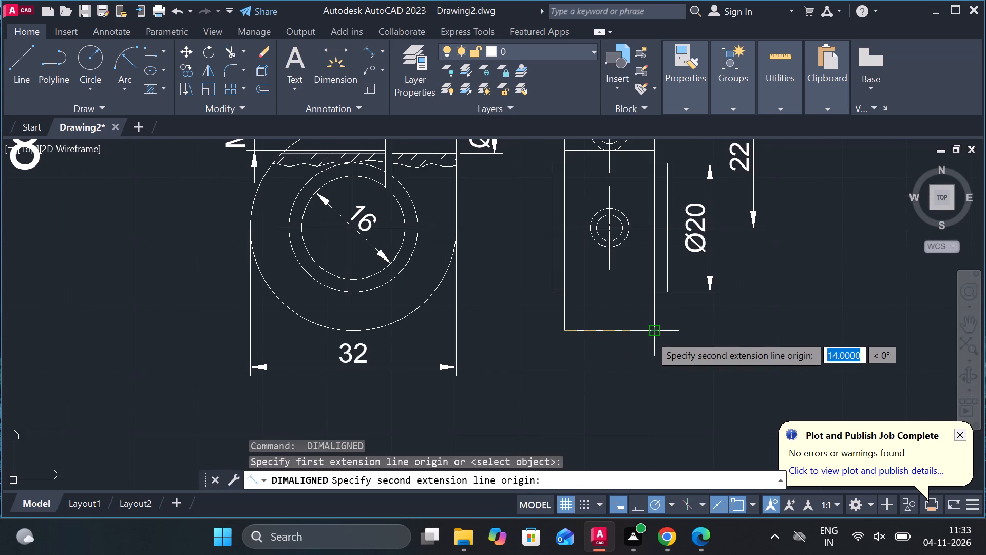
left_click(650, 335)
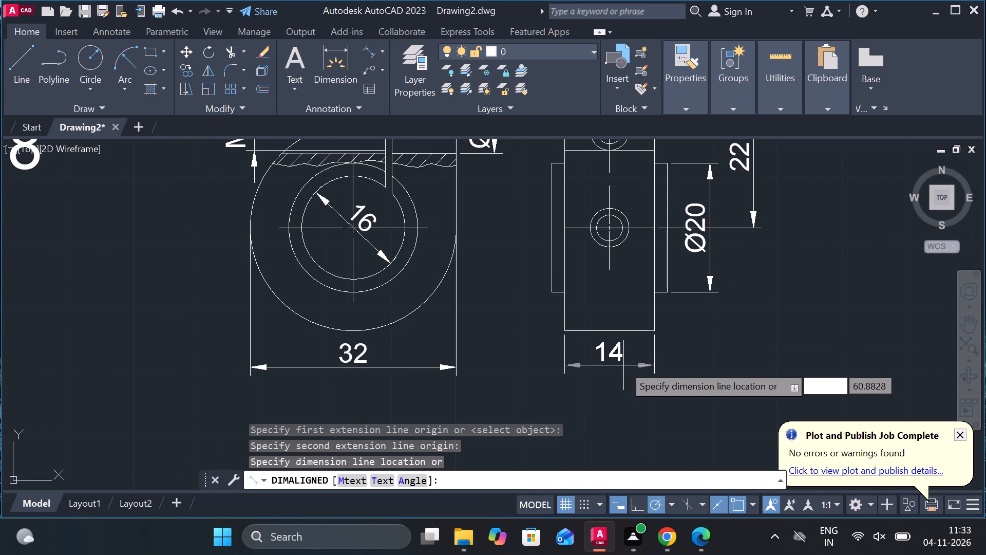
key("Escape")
Dimension the side view's overall width across both side bosses, placing the aligned dimension below the body.
key("space")
left_click(542, 287)
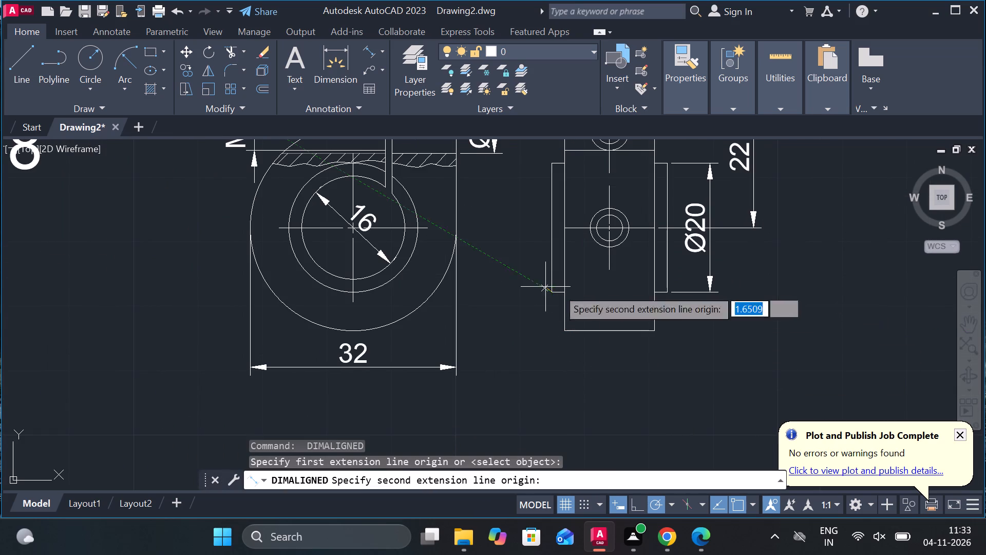
left_click(668, 290)
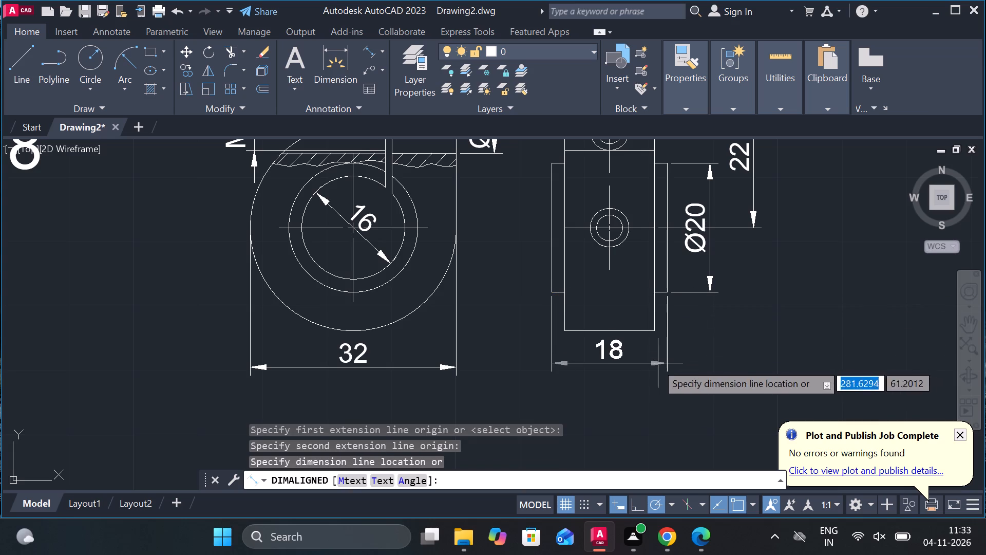
left_click(462, 369)
Dimension the vertical spacing between the two hole centrelines in the side view, placing it between the clamp's two views.
middle_click_drag(589, 340, 590, 413)
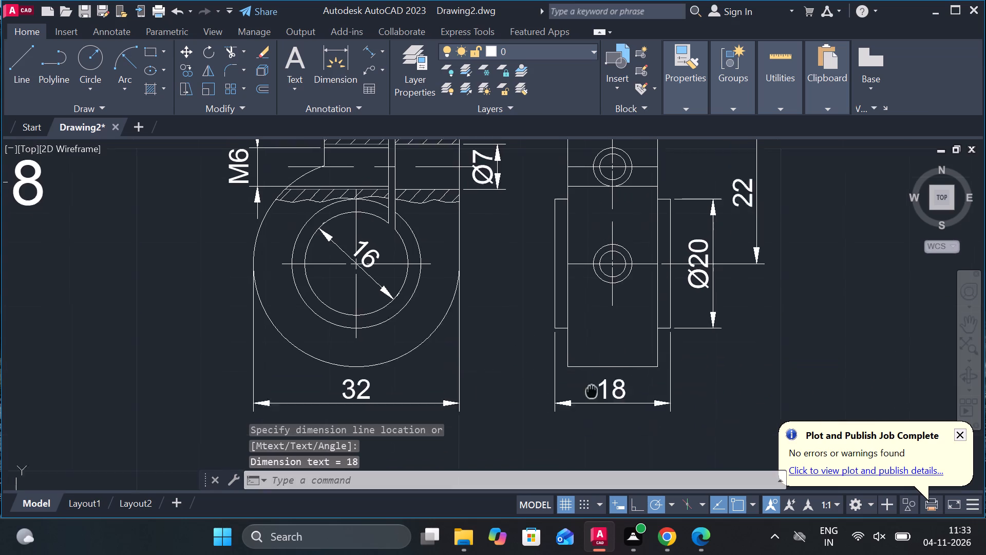
middle_click_drag(590, 413, 590, 416)
key("space")
left_click(571, 205)
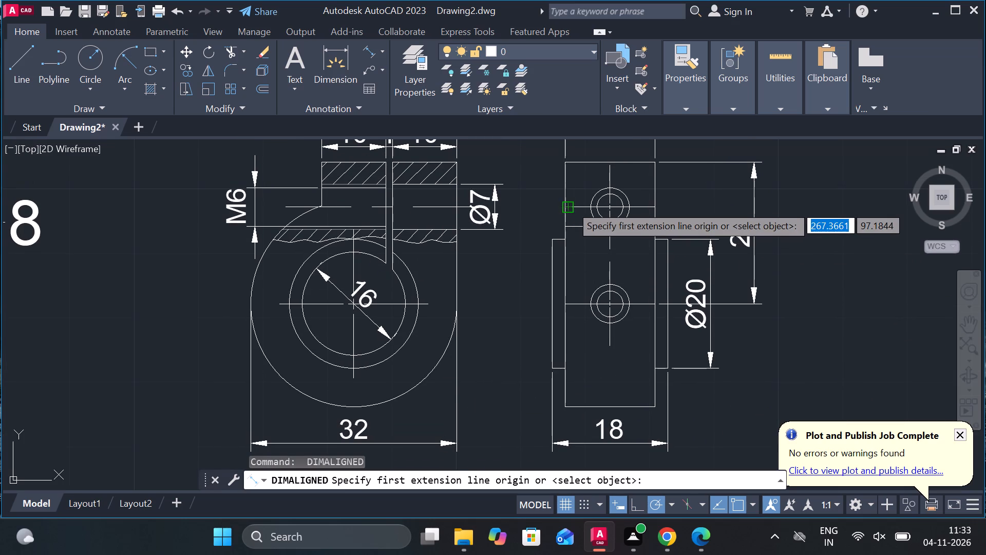
left_click(567, 302)
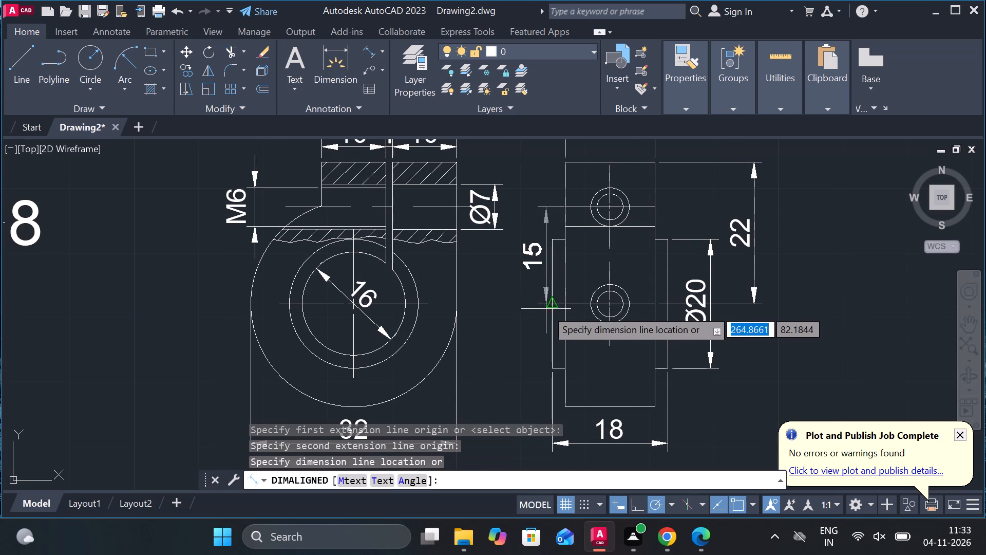
left_click(532, 310)
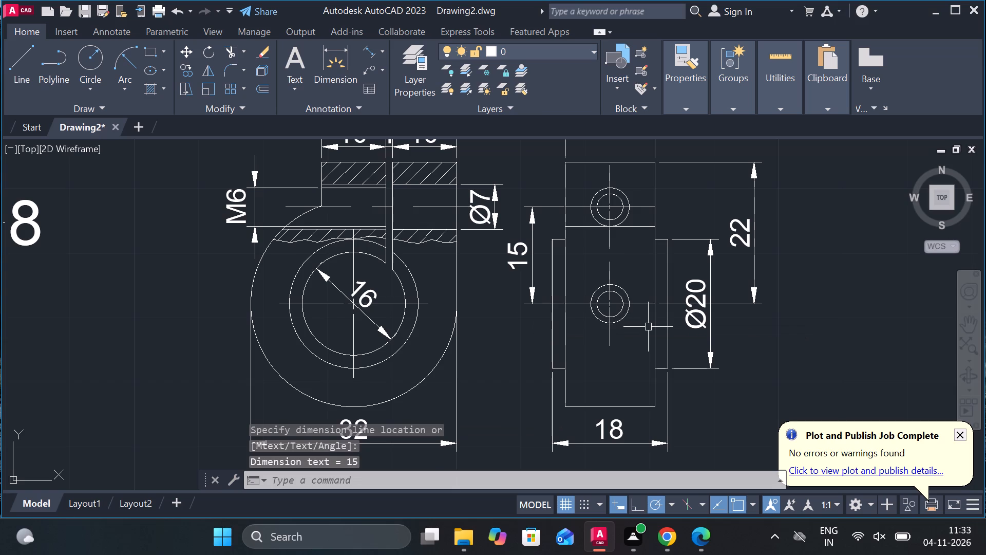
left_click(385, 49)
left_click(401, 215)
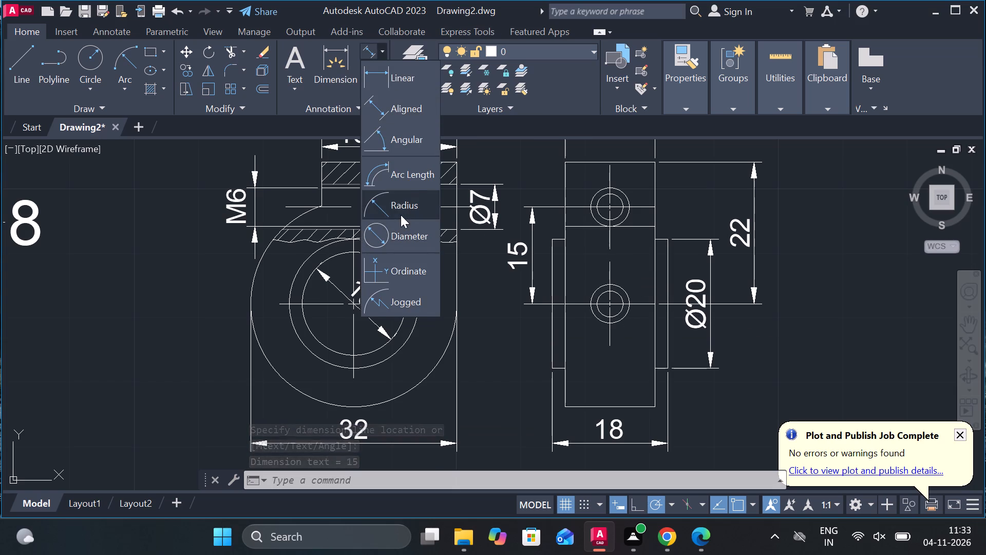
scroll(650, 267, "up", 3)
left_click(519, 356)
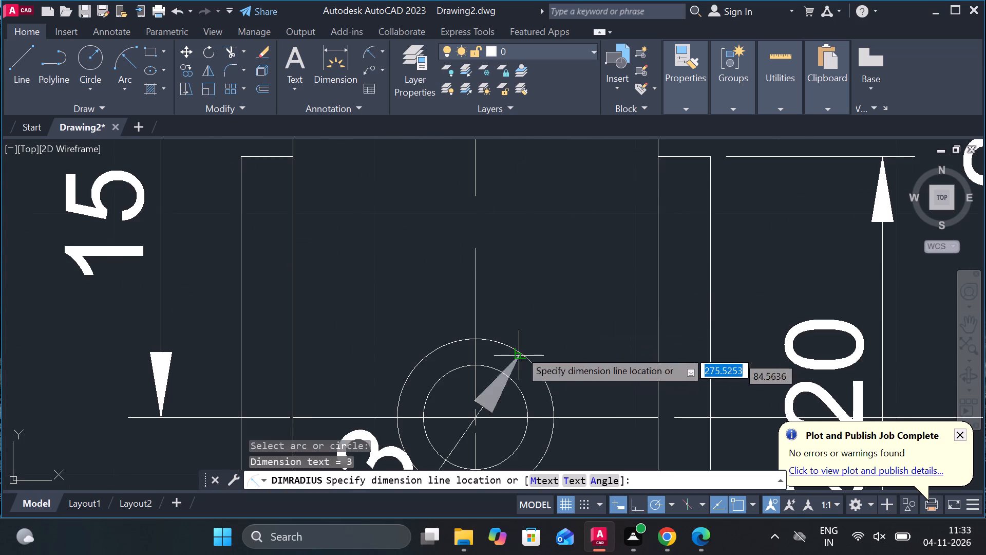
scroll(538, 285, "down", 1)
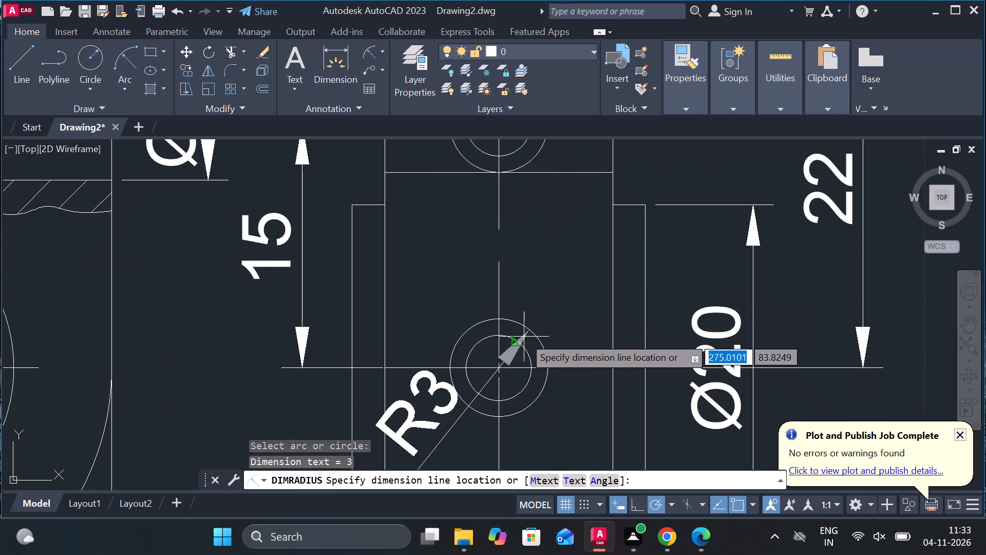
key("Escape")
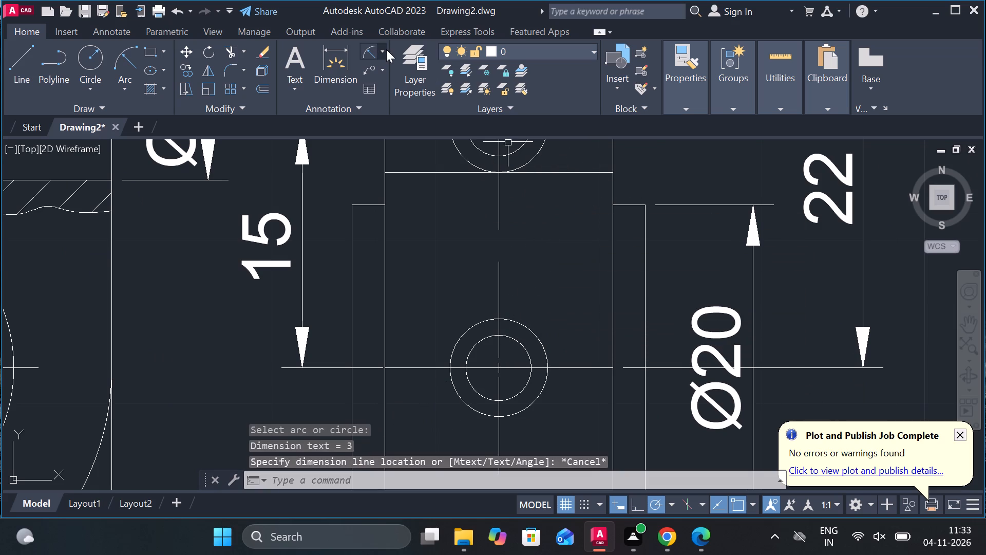
Add a diameter dimension to the outer circle of the side view's lower hole, with the text angled down to its left.
left_click(385, 46)
left_click(413, 246)
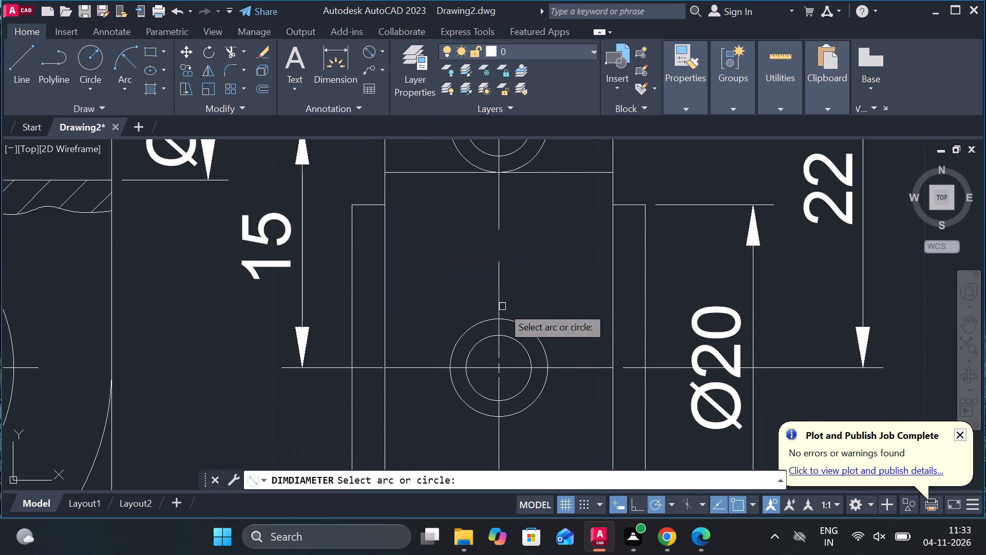
left_click(518, 322)
middle_click_drag(487, 317, 530, 232)
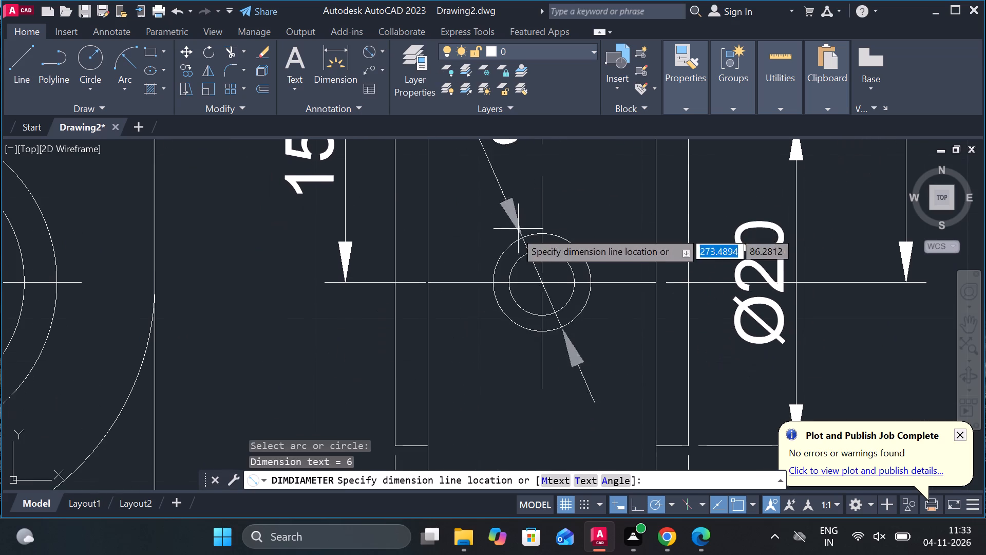
middle_click_drag(378, 337, 521, 308)
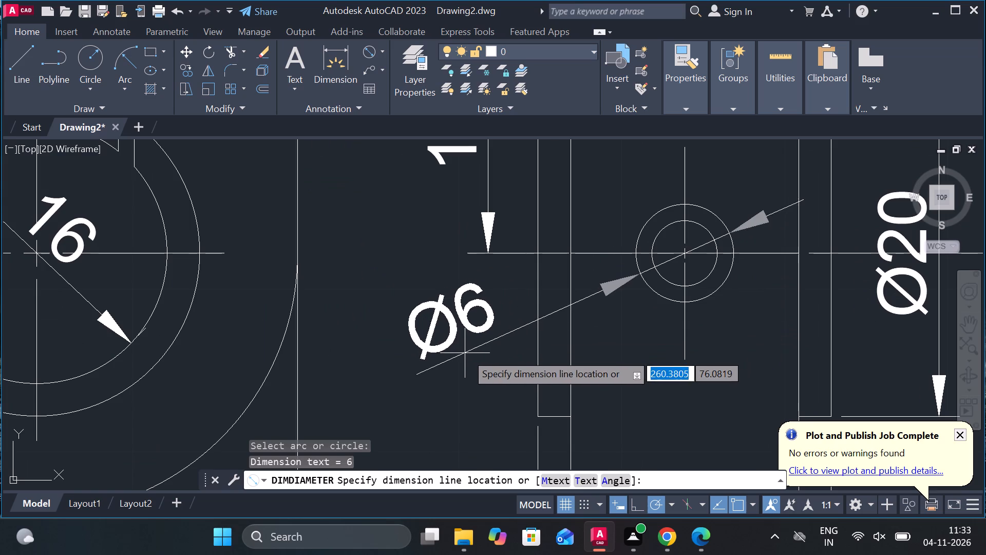
left_click(467, 353)
Add a multileader from the upper outer corner of the clamp's hatched front view, with text height 8 and part number 6.
scroll(594, 314, "down", 2)
middle_click_drag(618, 321, 464, 325)
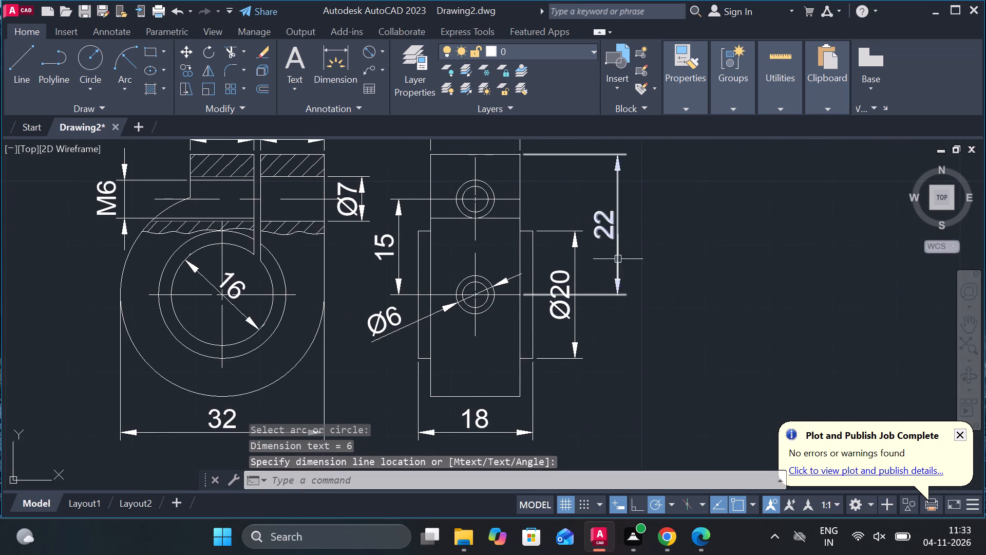
middle_click_drag(616, 263, 562, 435)
scroll(589, 356, "down", 1)
middle_click_drag(603, 384, 622, 299)
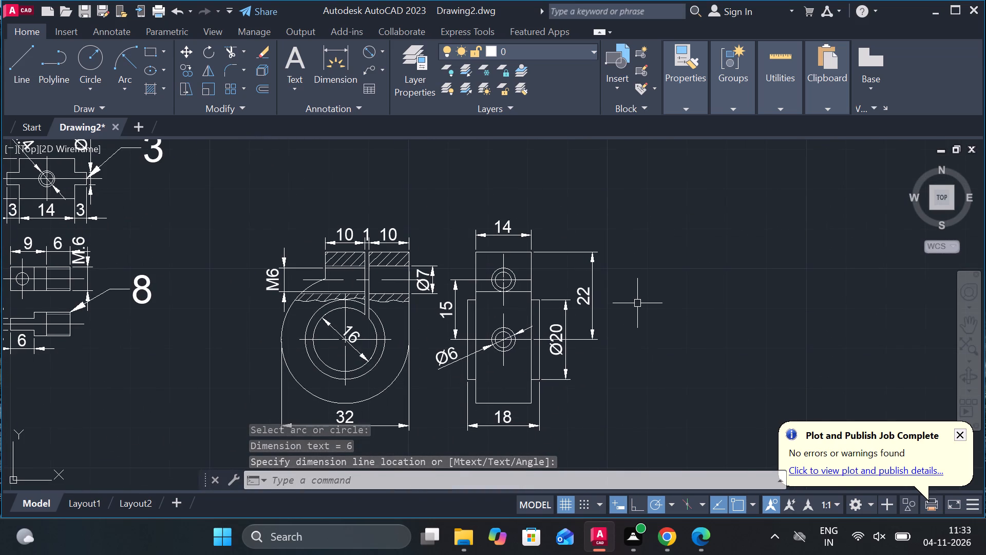
middle_click_drag(601, 359, 704, 289)
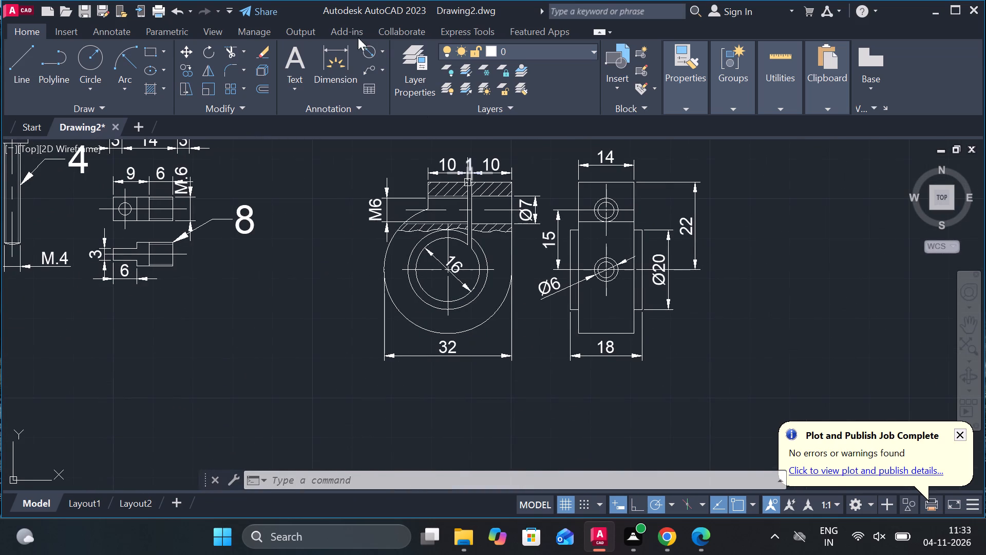
left_click(372, 77)
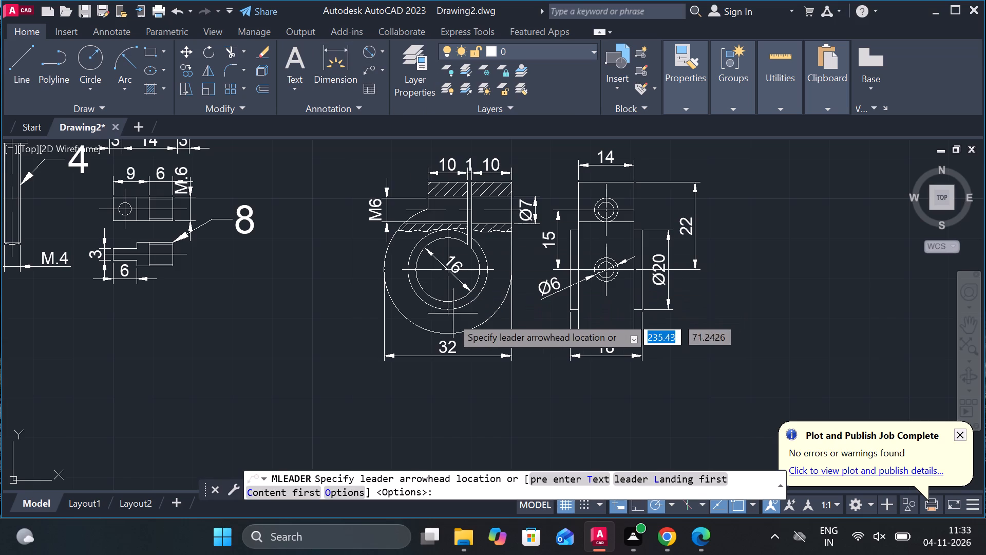
scroll(458, 337, "up", 1)
middle_click_drag(485, 328, 489, 328)
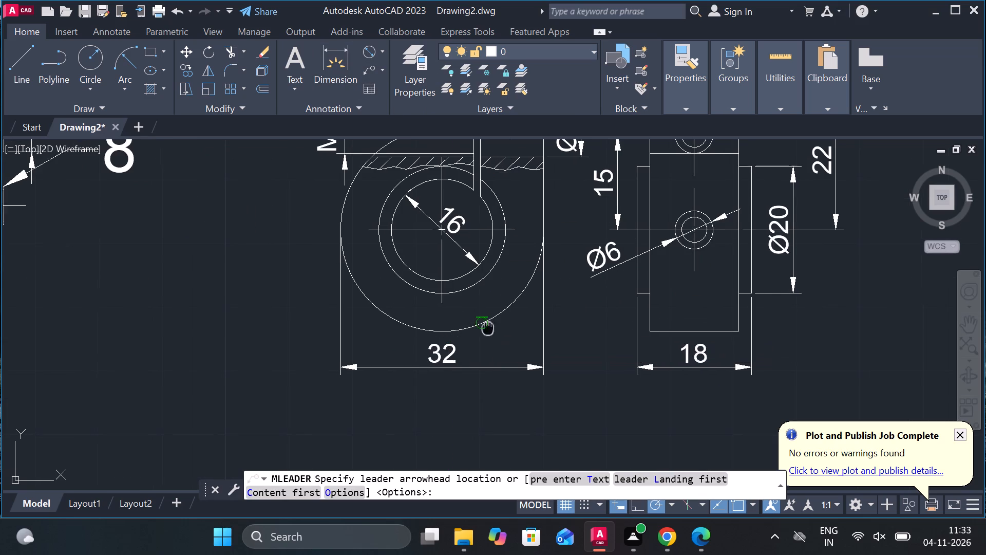
middle_click_drag(489, 328, 528, 350)
scroll(541, 345, "down", 2)
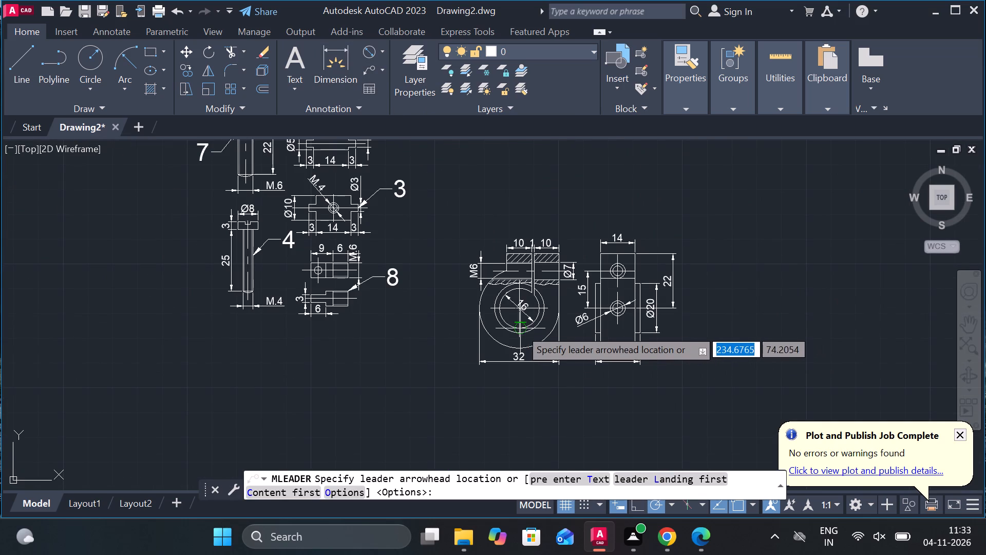
scroll(611, 227, "up", 3)
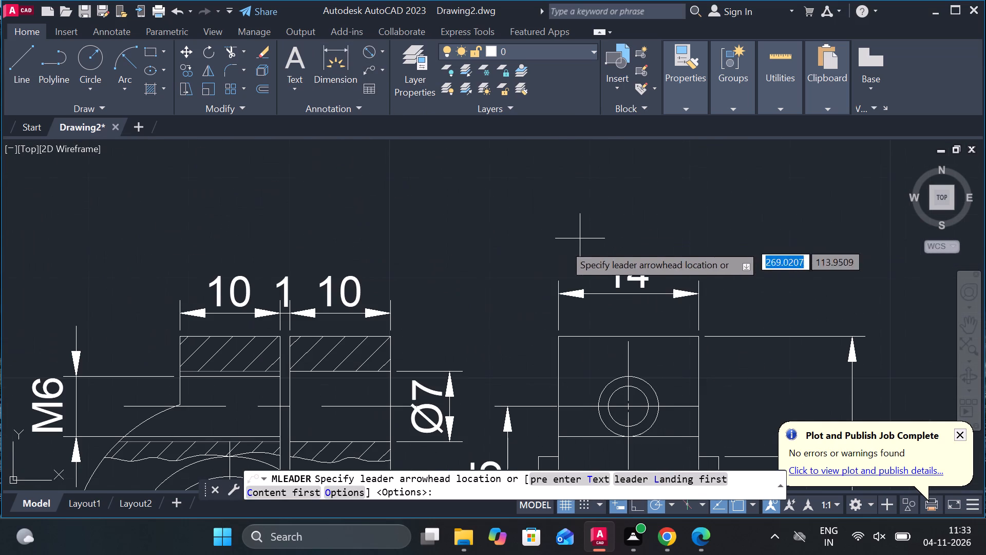
left_click(393, 335)
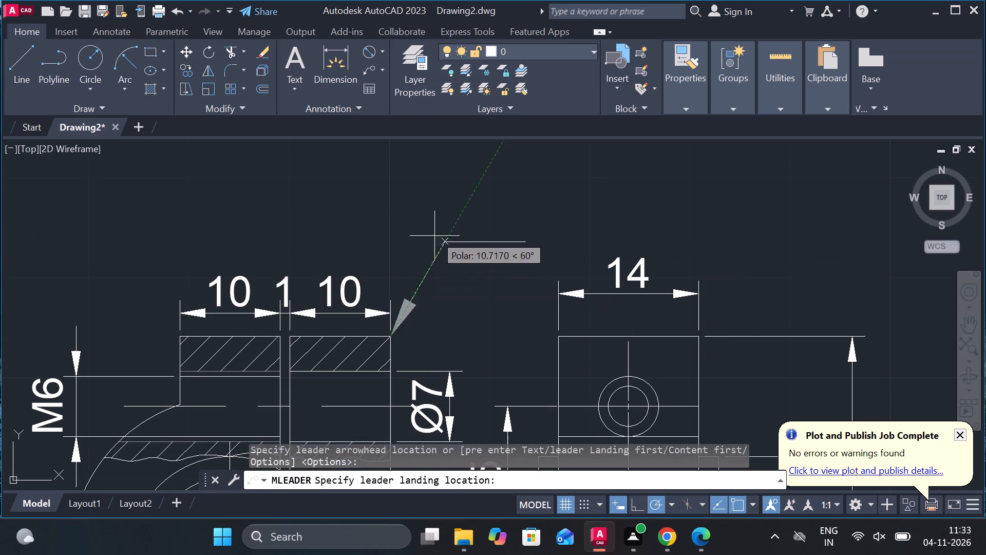
left_click(453, 203)
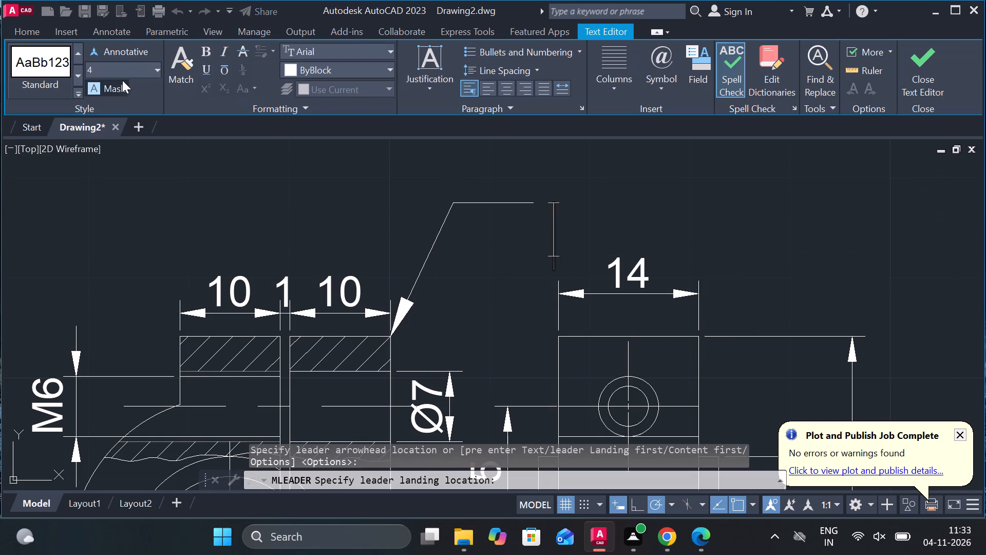
left_click(118, 73)
key("8")
key("Return")
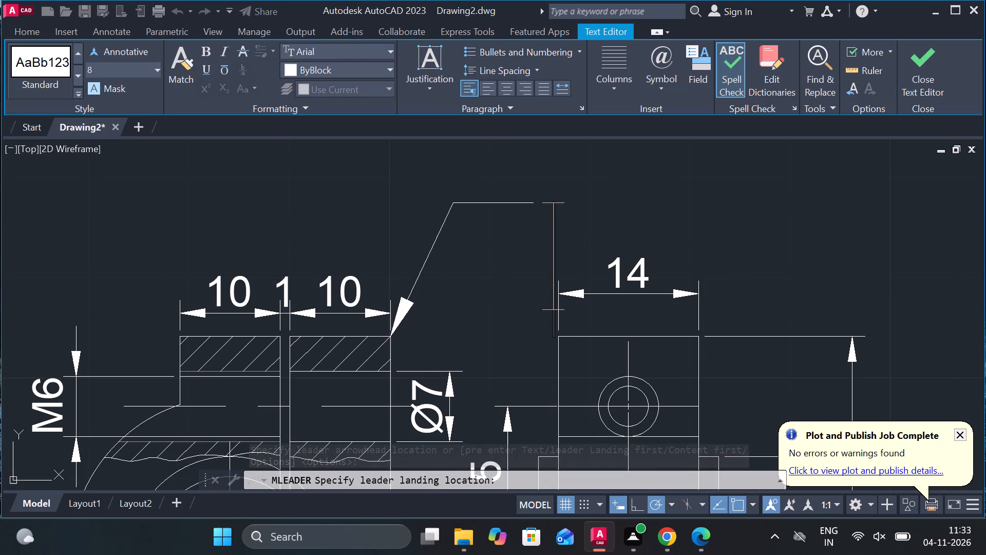
key("6")
left_click(902, 69)
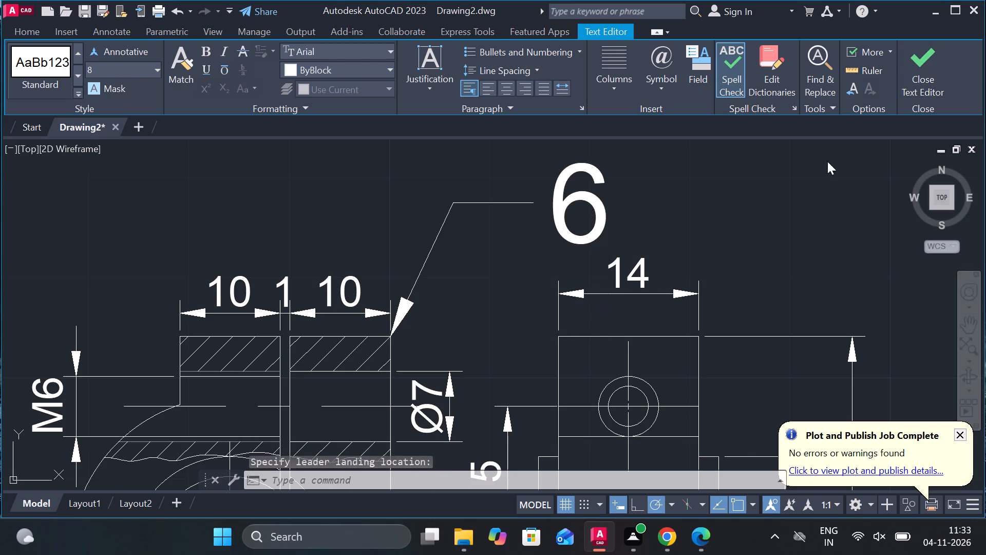
key("Escape")
Set the part 6 leader's landing distance to 5 and its landing gap to 1.
double_click(507, 206)
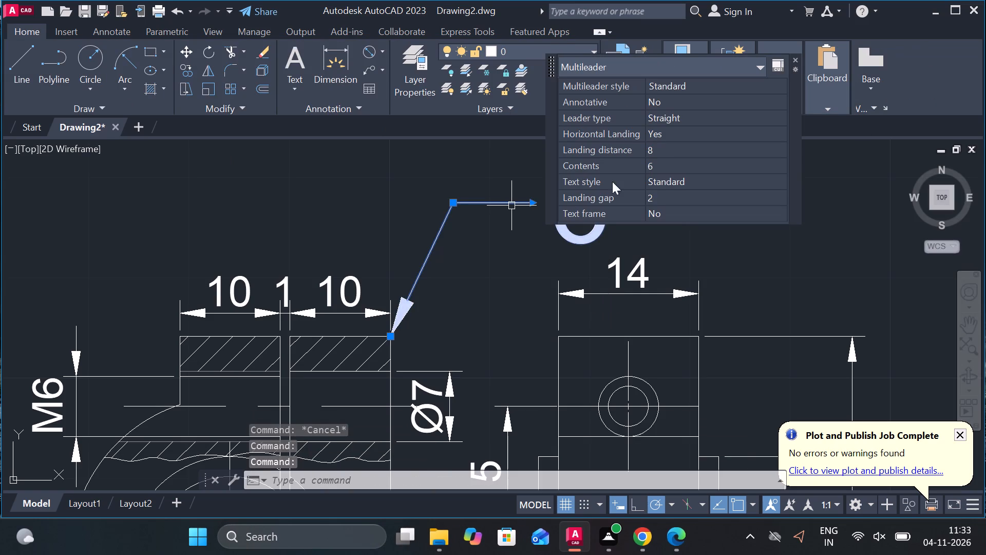
left_click(654, 146)
key("4")
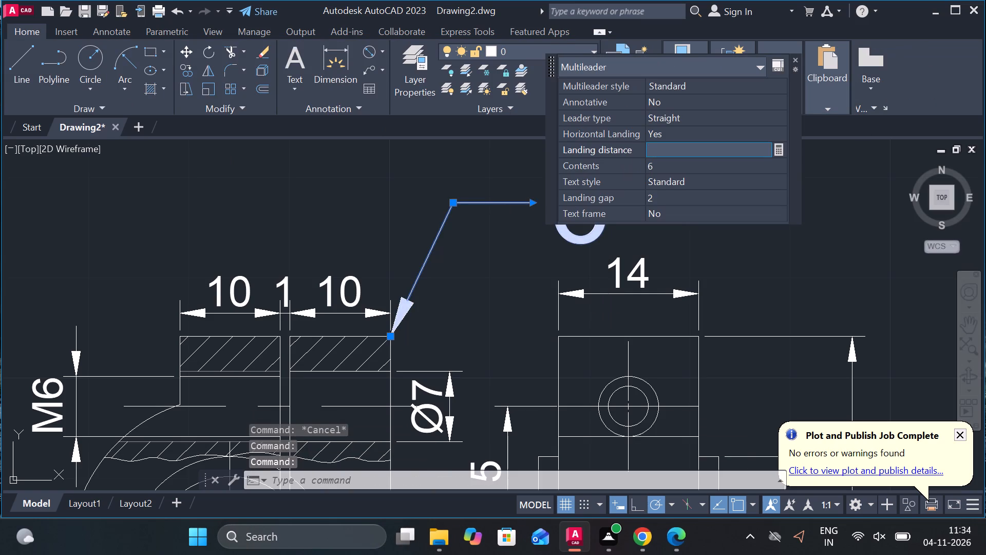
key("BackSpace")
key("5")
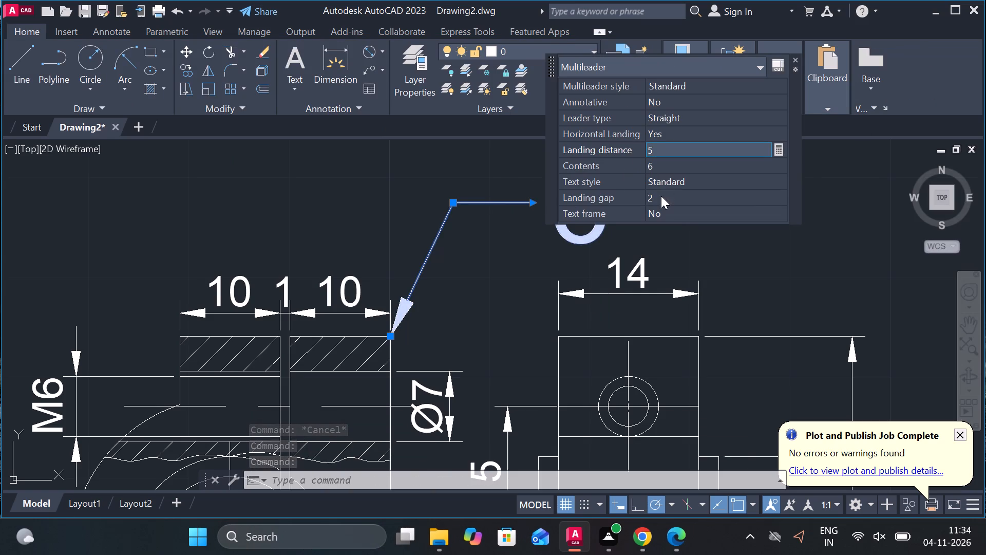
left_click(661, 196)
key("1")
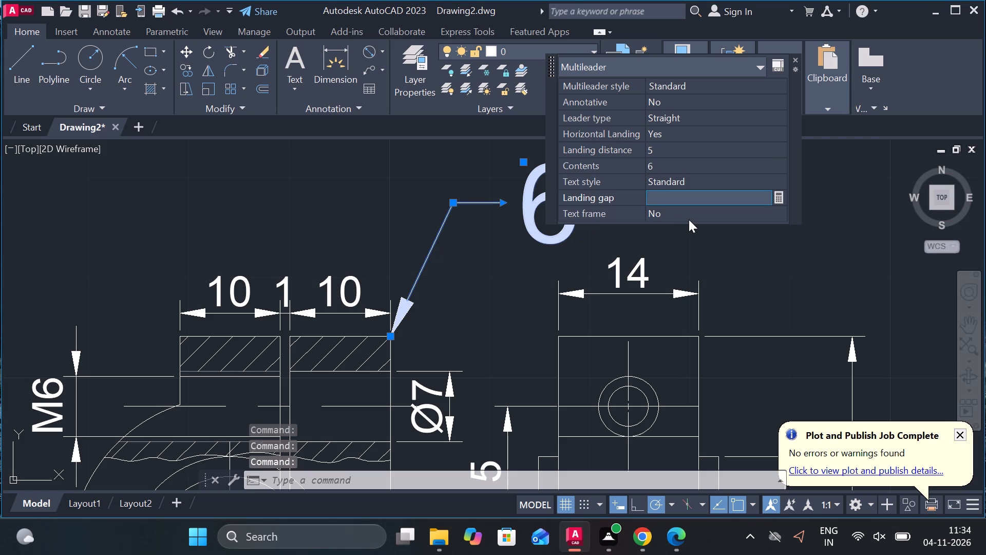
key("Return")
key("Return")
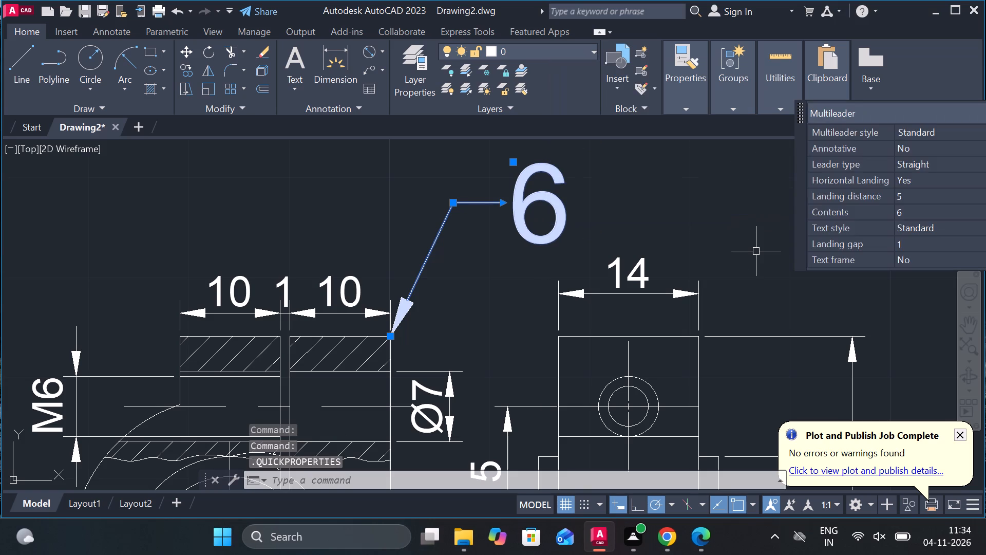
key("Return")
key("Escape")
Move both clamp views with their dimensions and number 6 leader to the free space above parts 7 and 2.
scroll(676, 241, "down", 3)
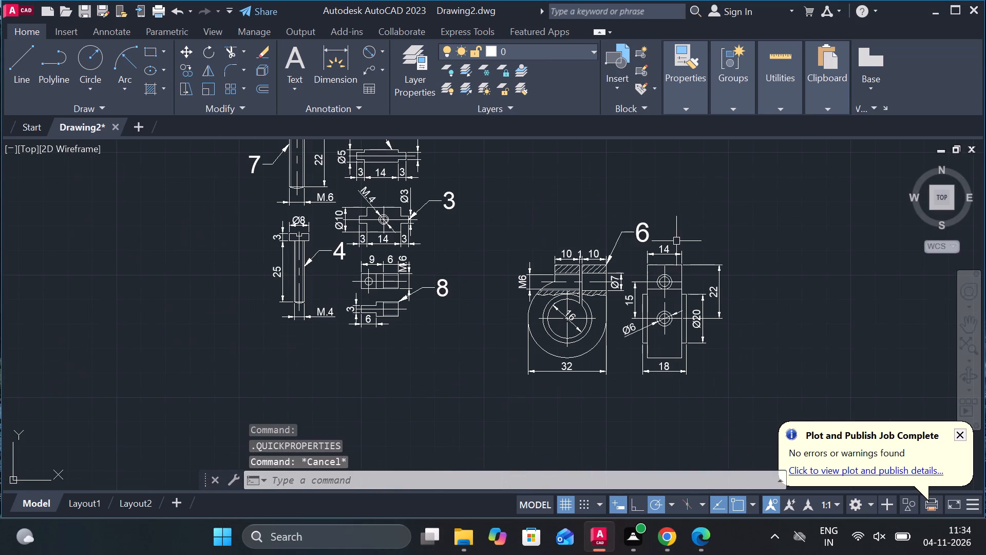
left_click(505, 213)
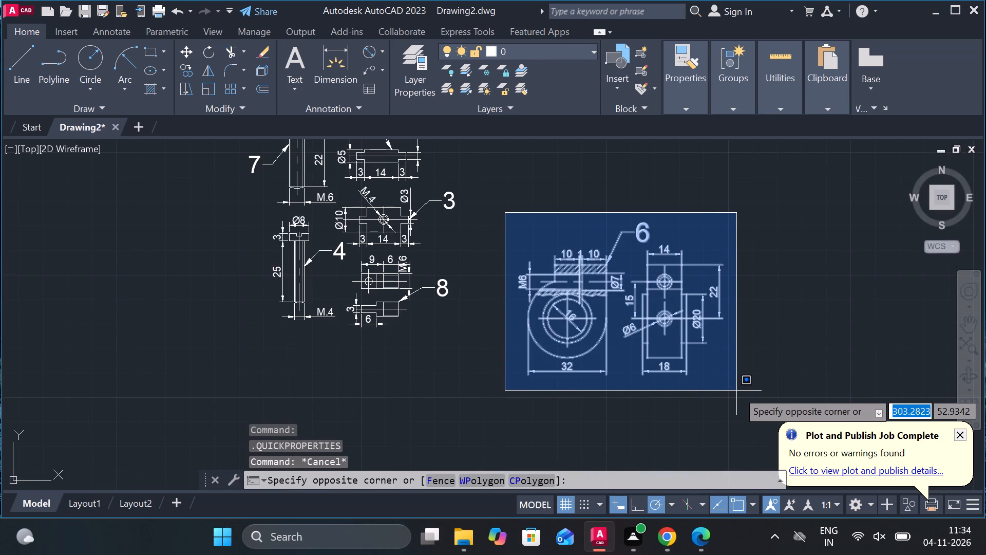
left_click(737, 391)
key("m")
key("Return")
left_click(765, 277)
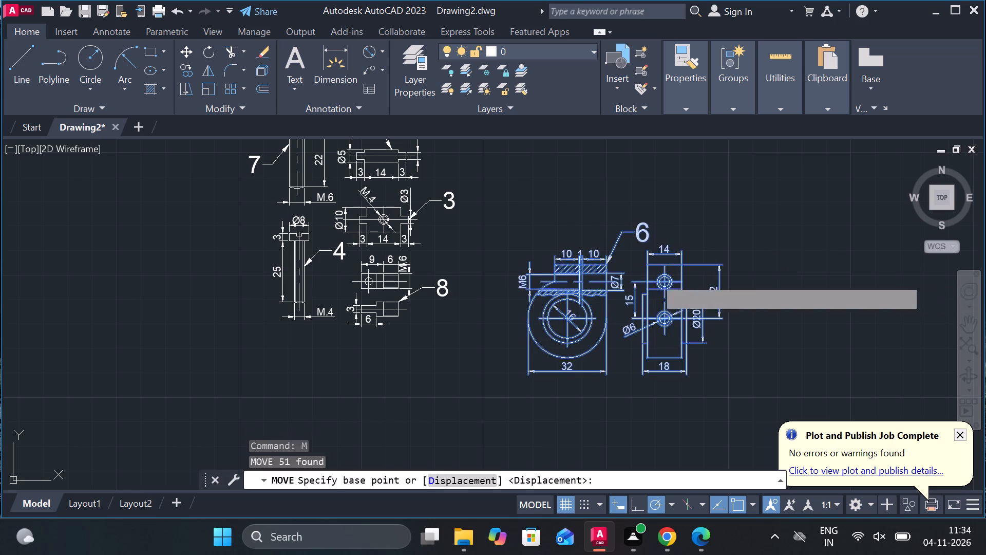
middle_click_drag(760, 231, 769, 275)
middle_click_drag(749, 268, 756, 145)
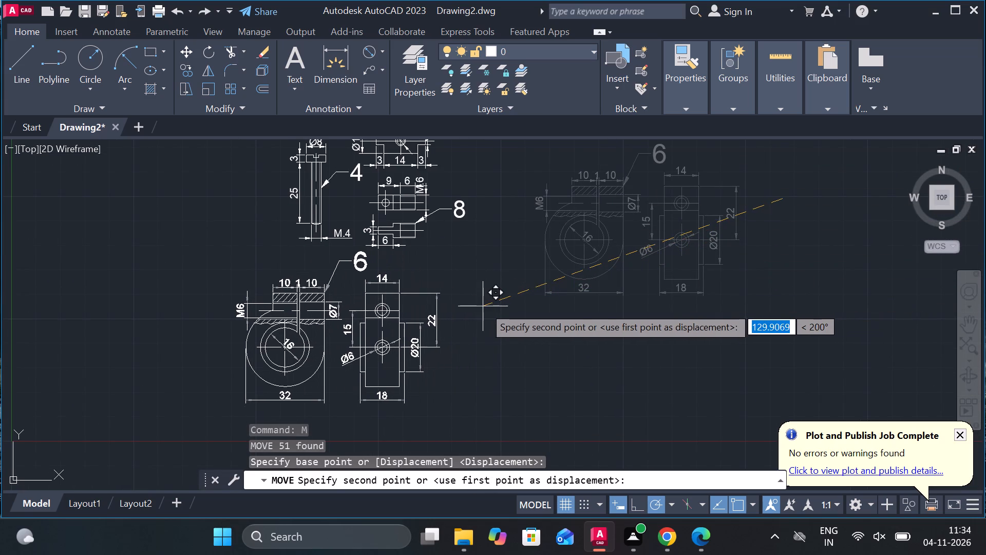
middle_click_drag(576, 297, 597, 378)
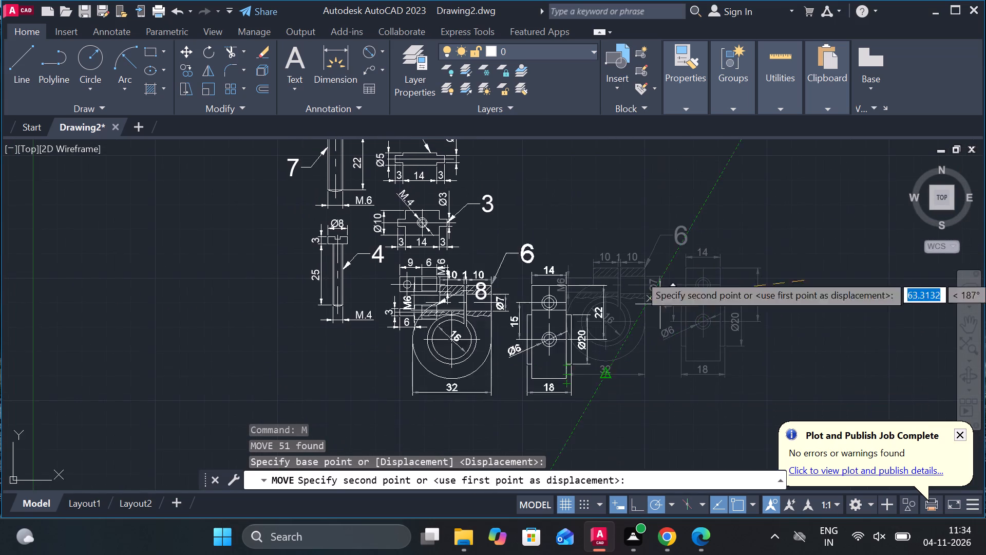
middle_click_drag(689, 208, 689, 282)
middle_click_drag(712, 171, 731, 280)
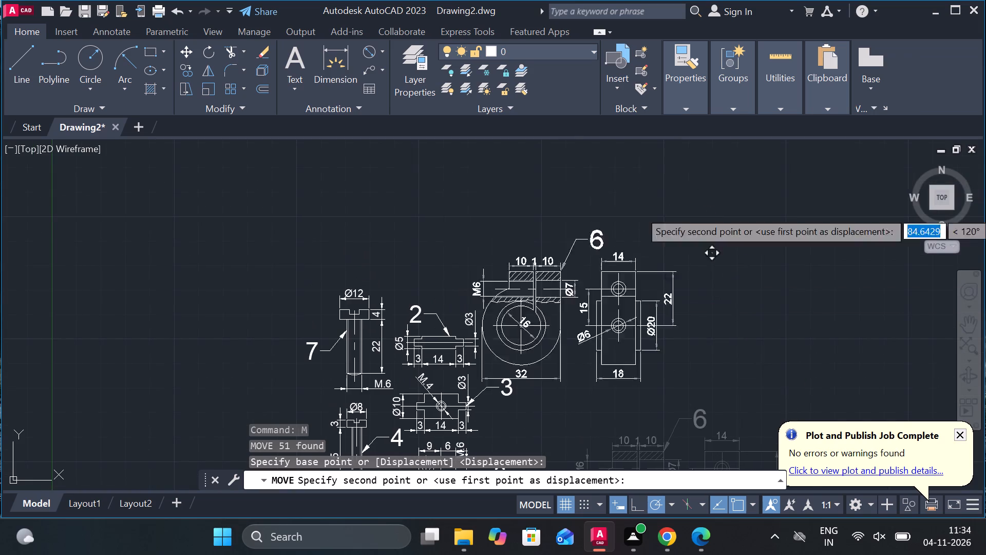
left_click(572, 183)
Start a new circle, placing its centre in the empty area to the right of parts 3 and 8.
scroll(597, 218, "down", 2)
middle_click_drag(635, 279, 598, 279)
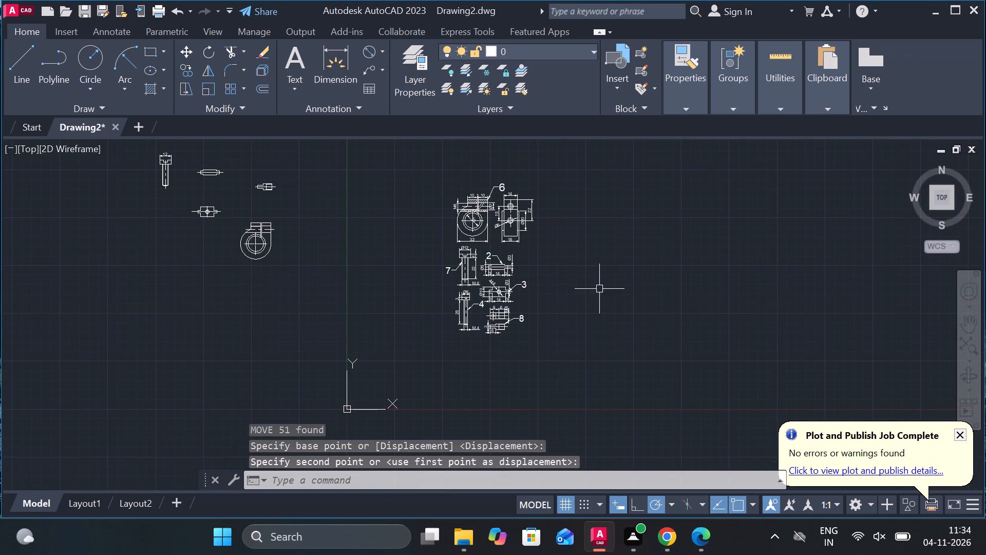
scroll(598, 290, "up", 2)
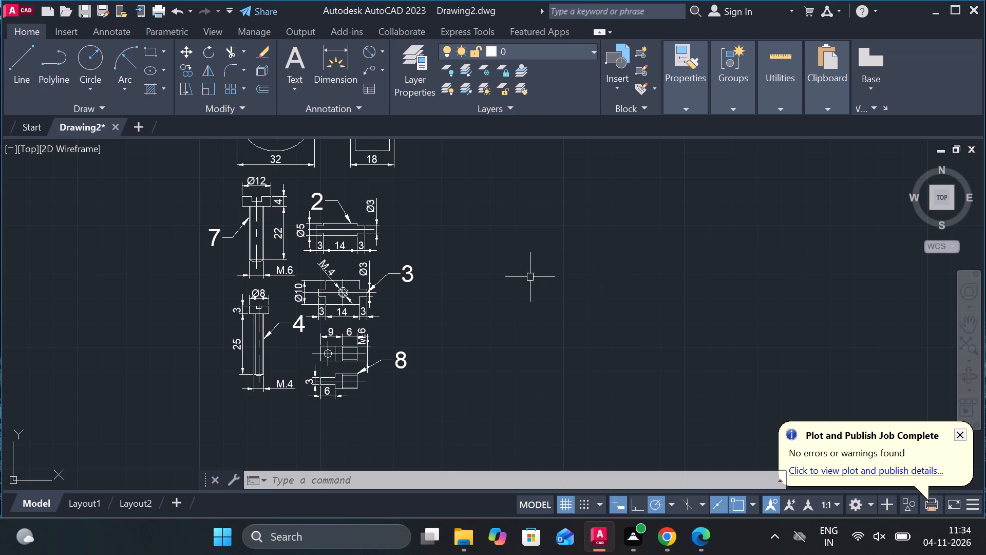
scroll(530, 277, "up", 2)
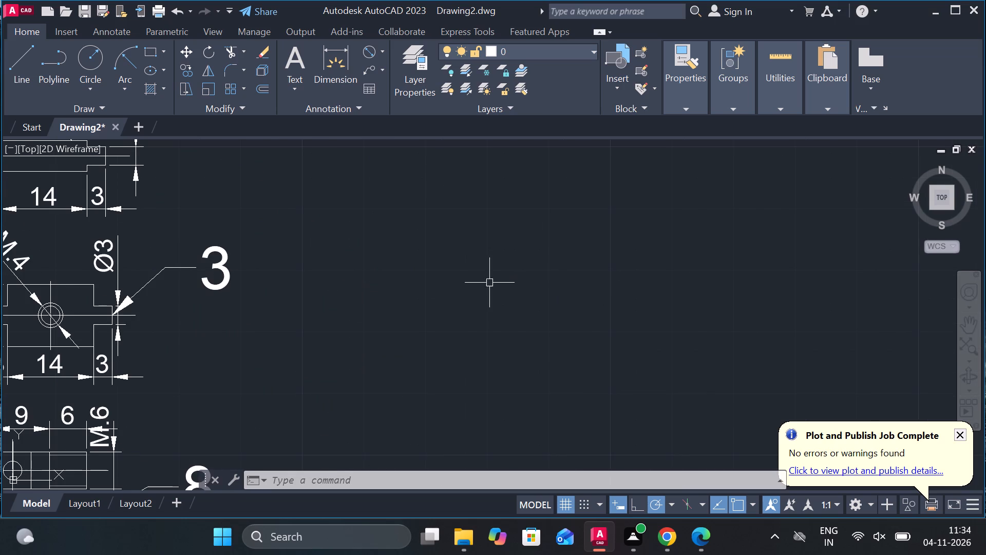
middle_click_drag(467, 284, 402, 284)
middle_click_drag(403, 289, 322, 269)
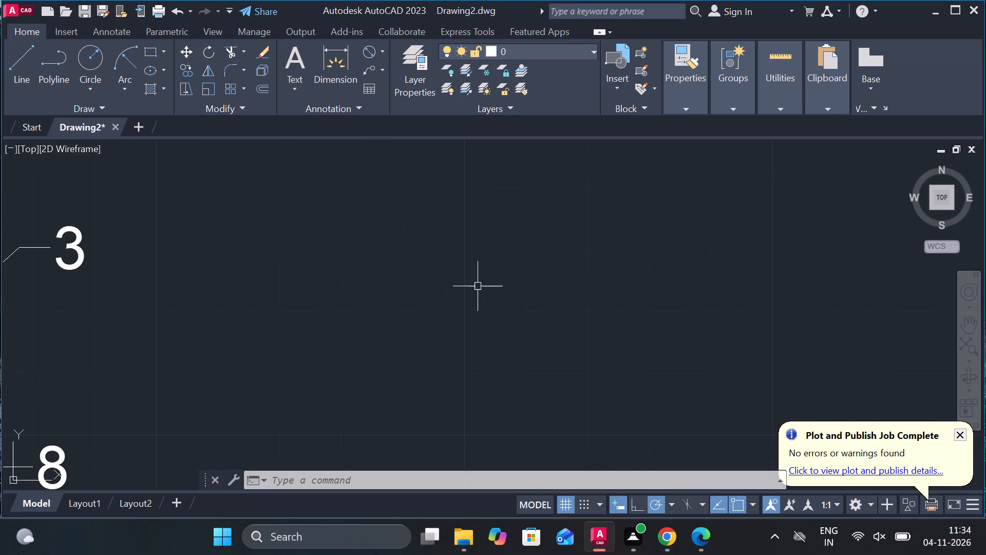
scroll(524, 294, "up", 2)
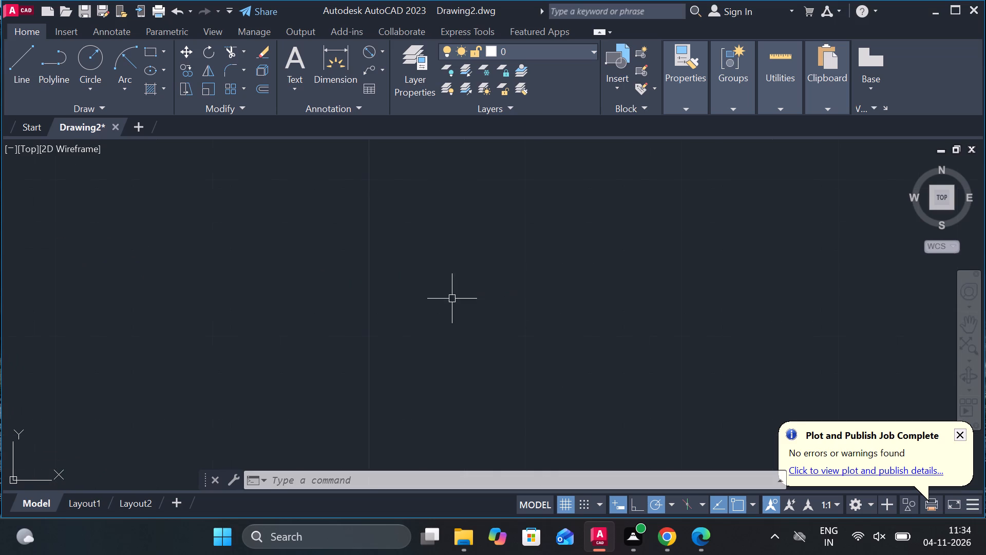
key("Escape")
type("C")
key("space")
left_click(523, 270)
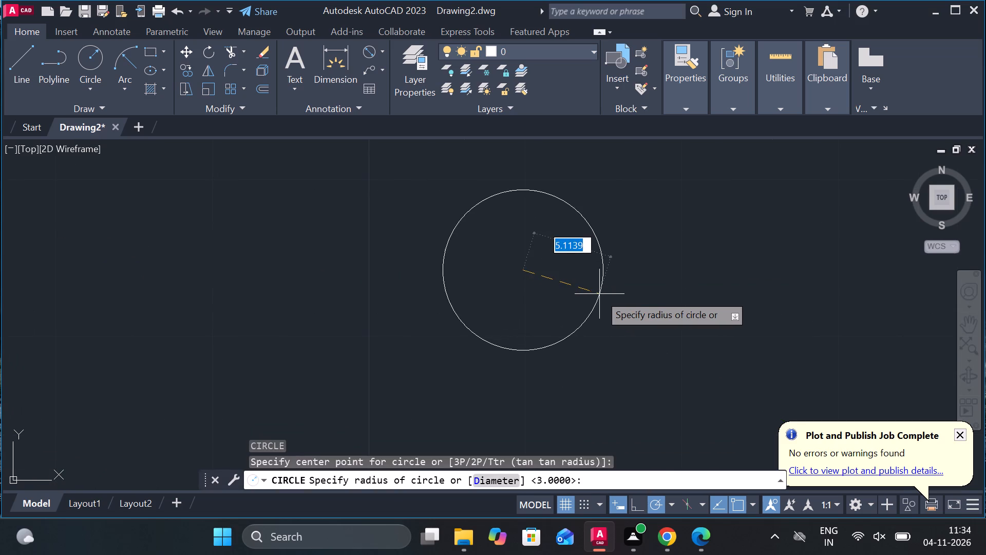
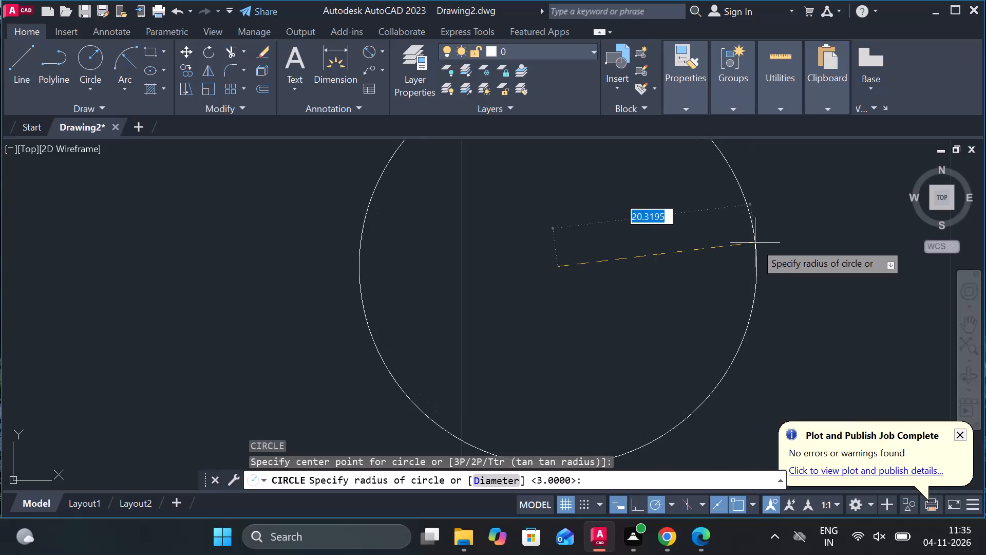
Complete the circle in the empty area beside the part drawings with a diameter of 20.
type("D 20")
key("Return")
scroll(708, 255, "down", 4)
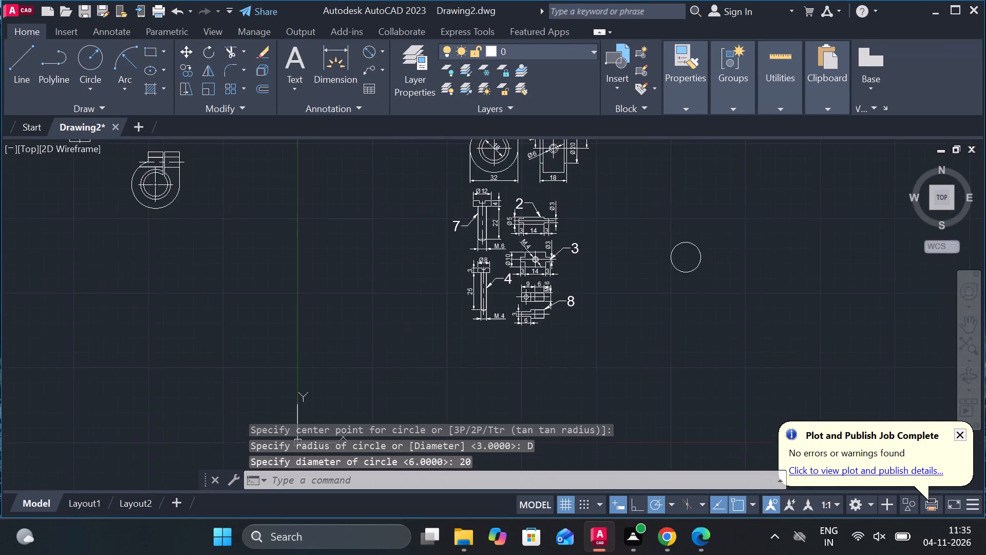
scroll(713, 243, "up", 3)
middle_click_drag(707, 254, 697, 255)
scroll(697, 254, "down", 1)
scroll(682, 256, "up", 1)
key("Escape")
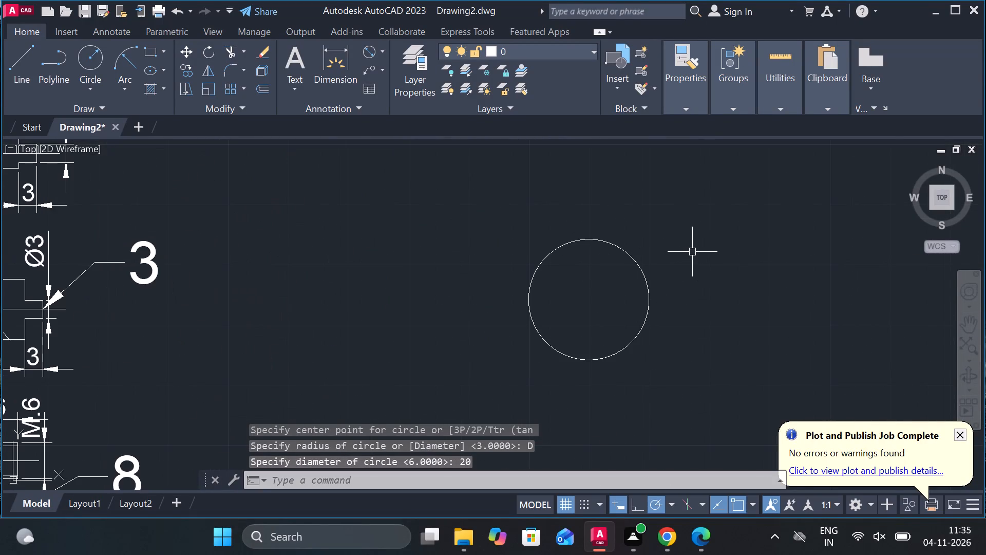
Draw a concentric circle of diameter 32 around the 20 diameter circle.
type("C")
key("space")
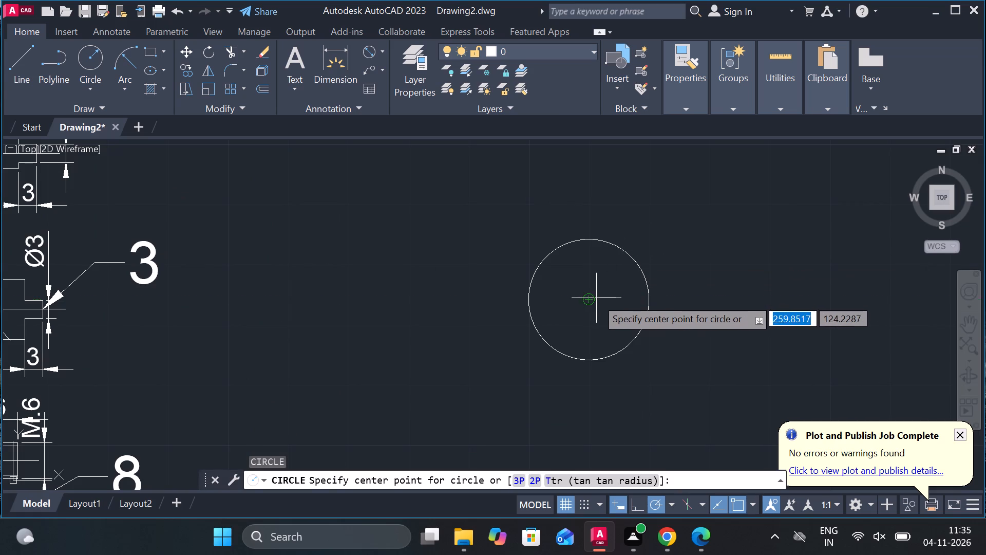
left_click(589, 296)
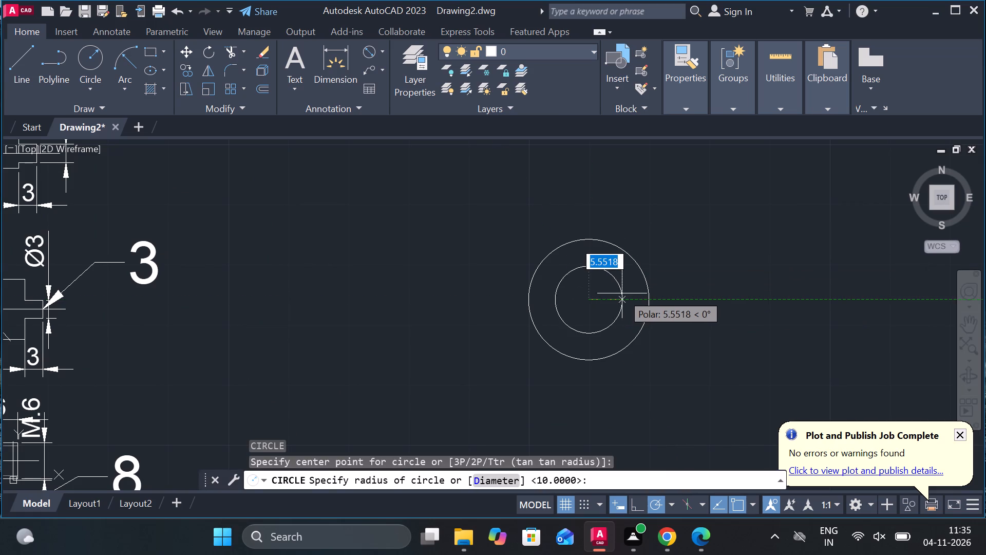
type("D")
key("space")
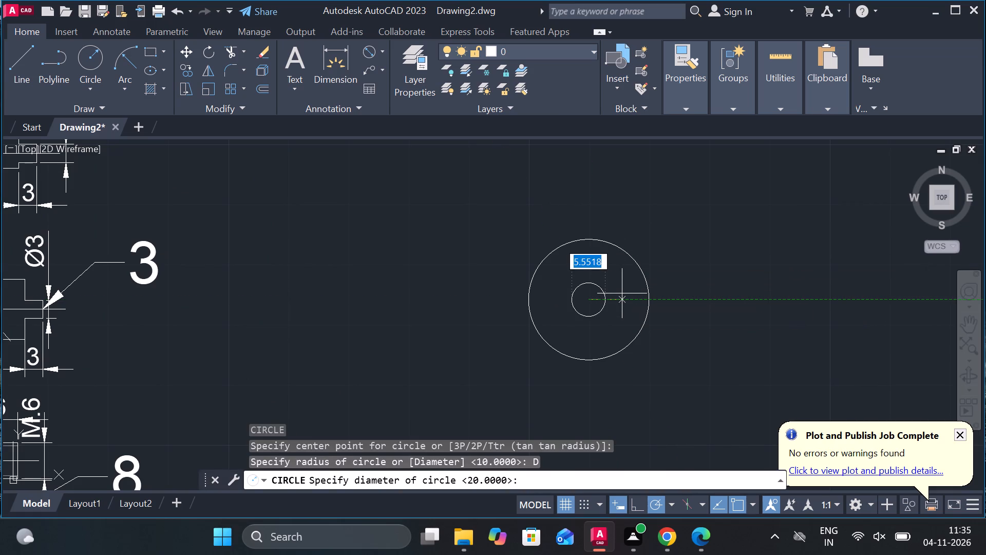
type("32")
key("Return")
Move both concentric circles farther right, away from the existing part drawings.
scroll(632, 293, "down", 2)
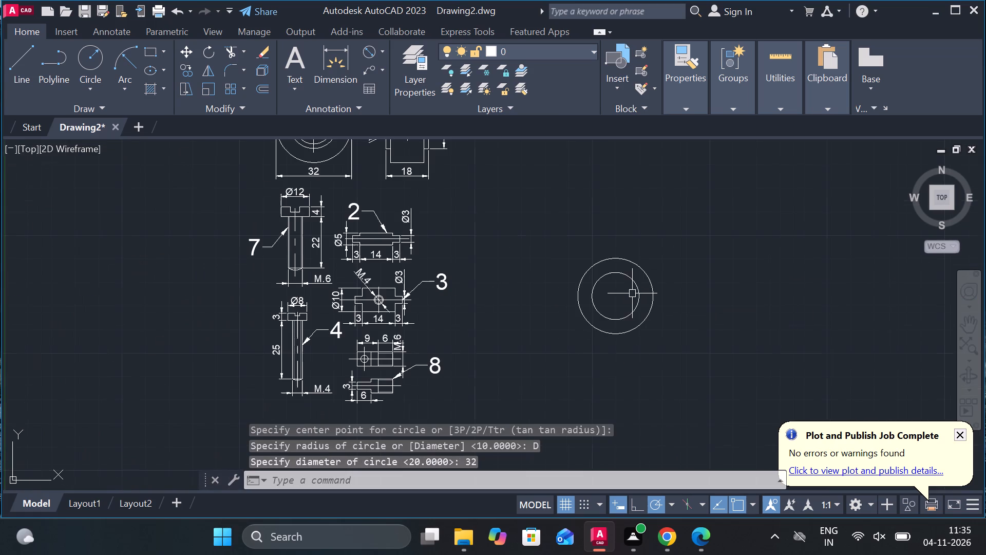
left_click(541, 229)
left_click(682, 354)
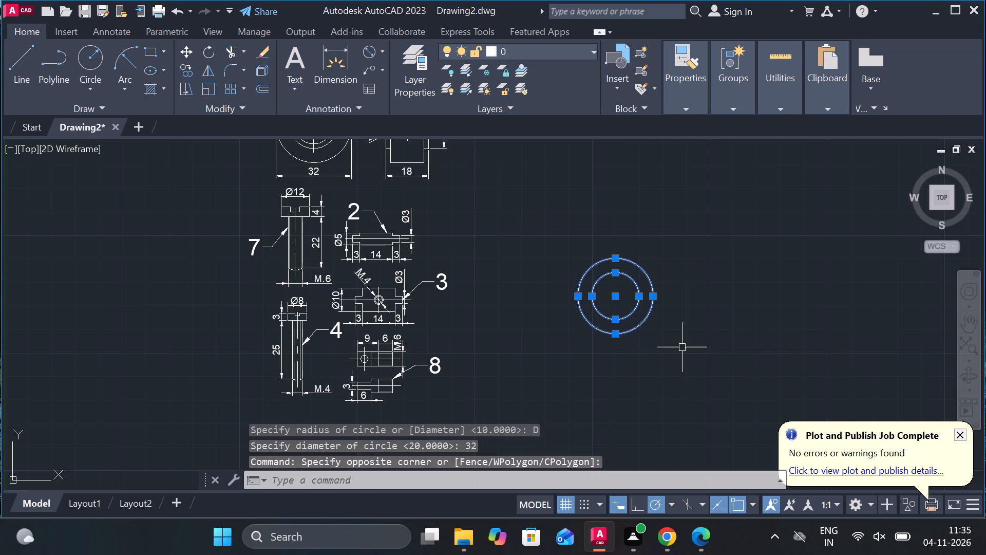
key("m")
key("Return")
left_click(672, 311)
middle_click_drag(712, 301, 533, 309)
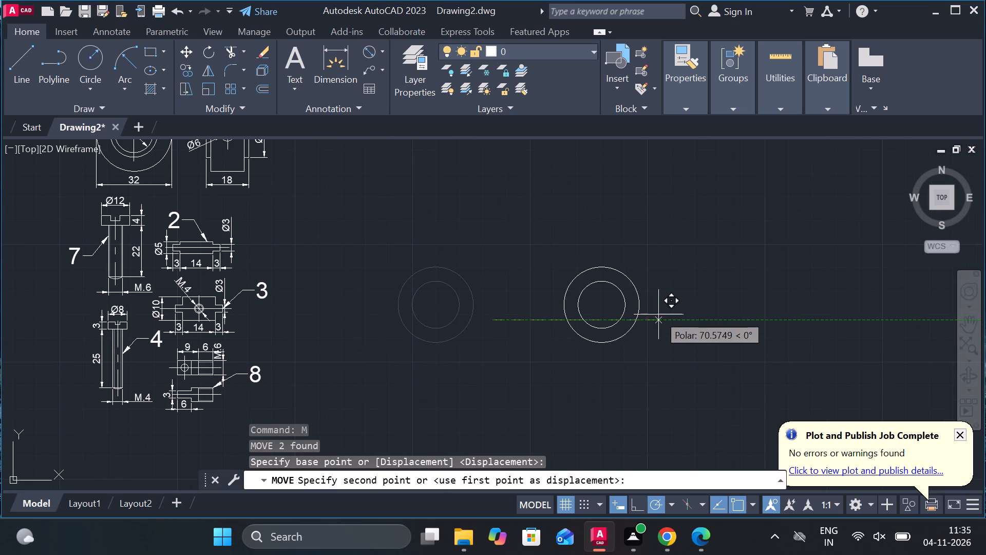
left_click(737, 310)
key("Escape")
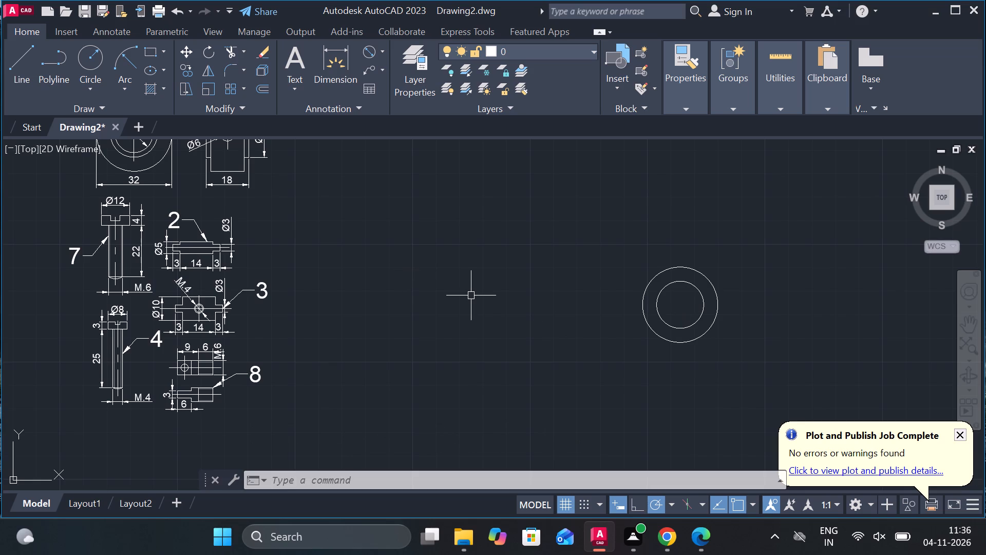
Draw a vertical line 28 long straight down from the circles' common centre.
middle_click_drag(566, 331, 538, 322)
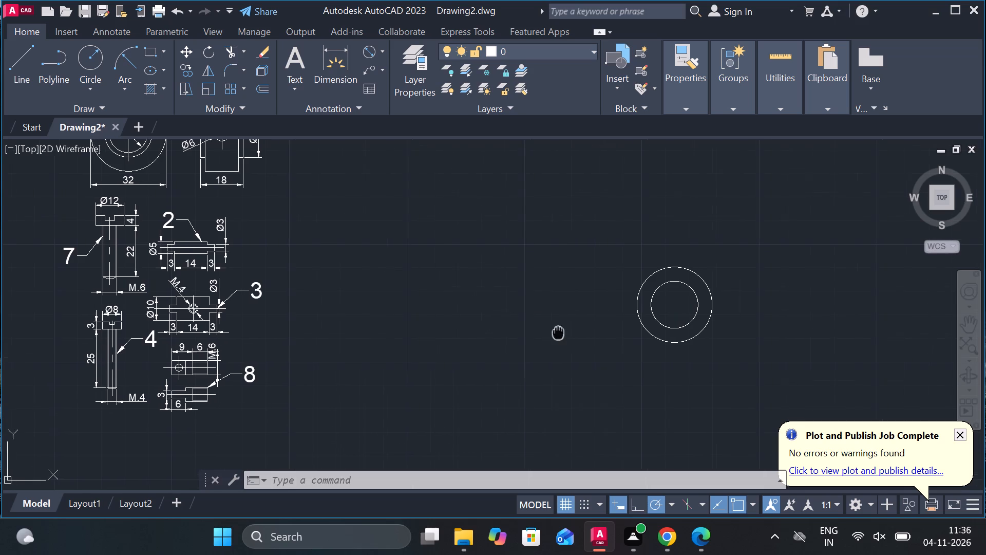
middle_click_drag(538, 322, 519, 312)
key("l")
key("Return")
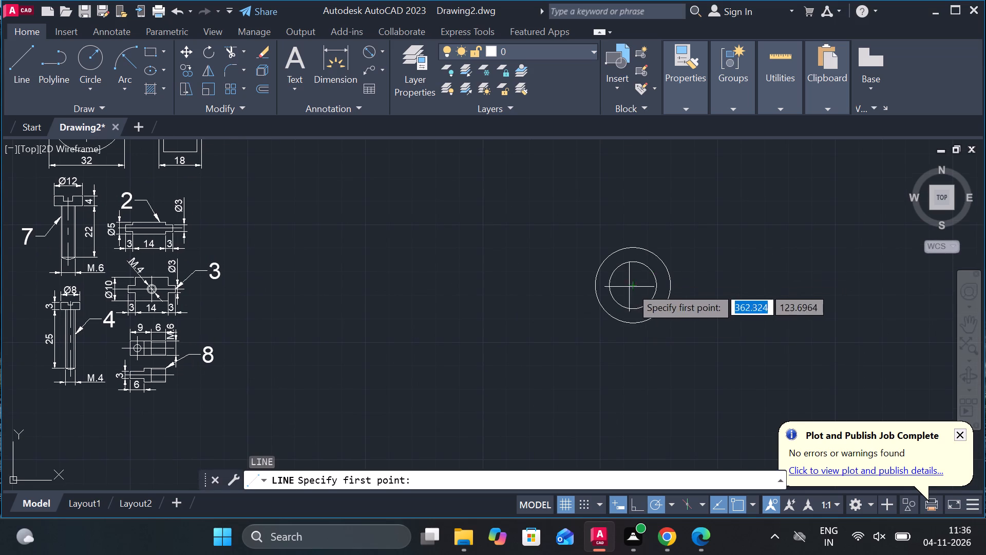
left_click(631, 287)
type("28")
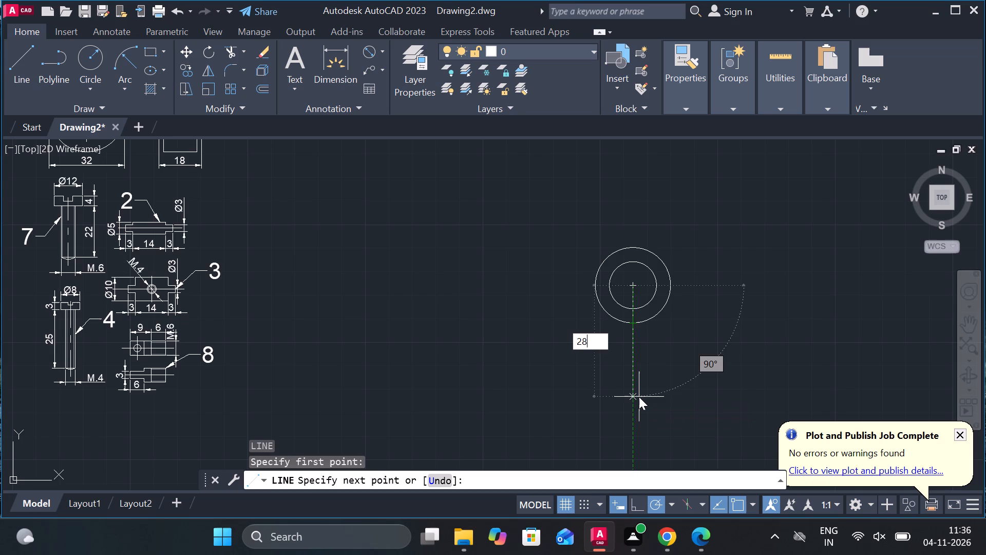
key("Return")
Continue from the vertical line's lower end with a line 84 long at 150°, using polar tracking.
middle_click_drag(637, 397, 631, 375)
middle_click_drag(499, 258, 541, 353)
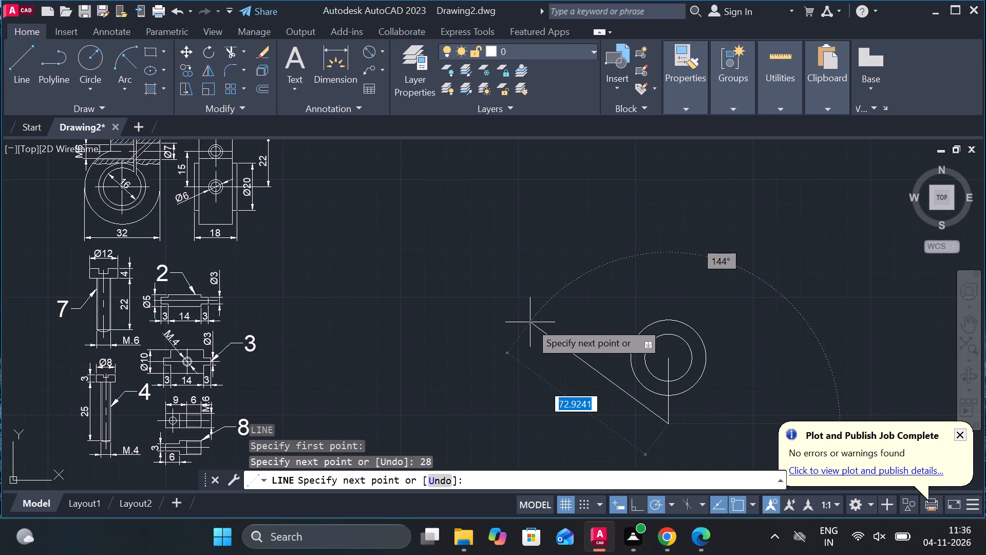
left_click(669, 509)
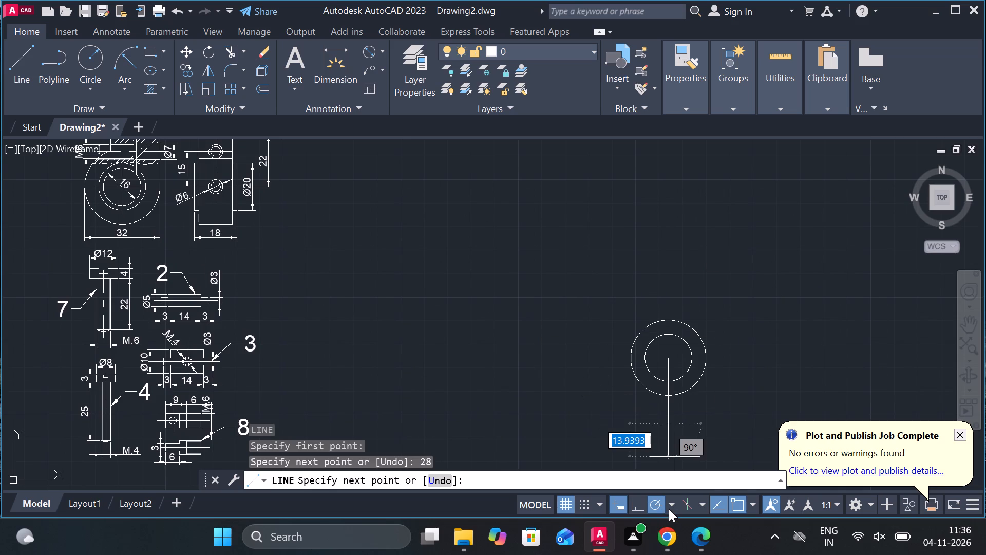
left_click(676, 350)
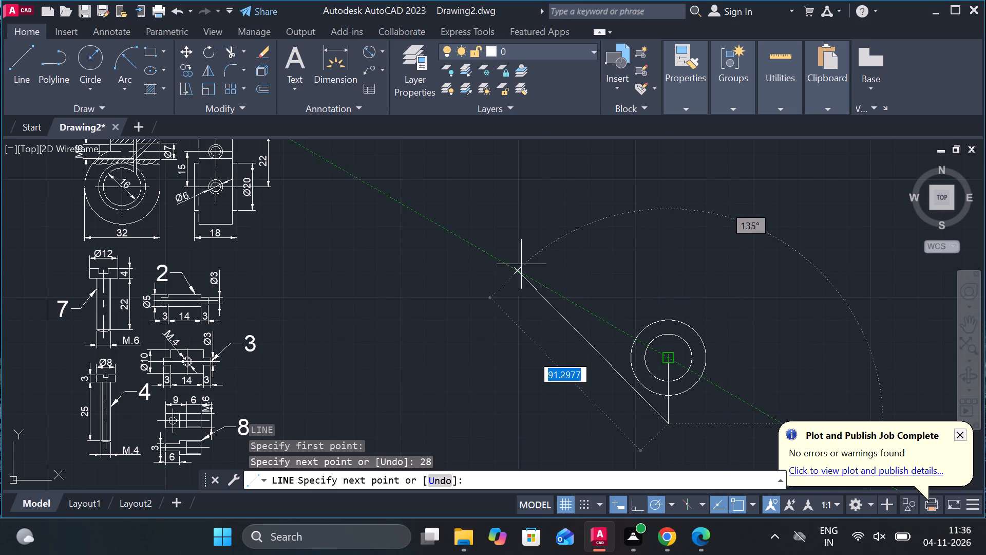
middle_click_drag(449, 294, 594, 321)
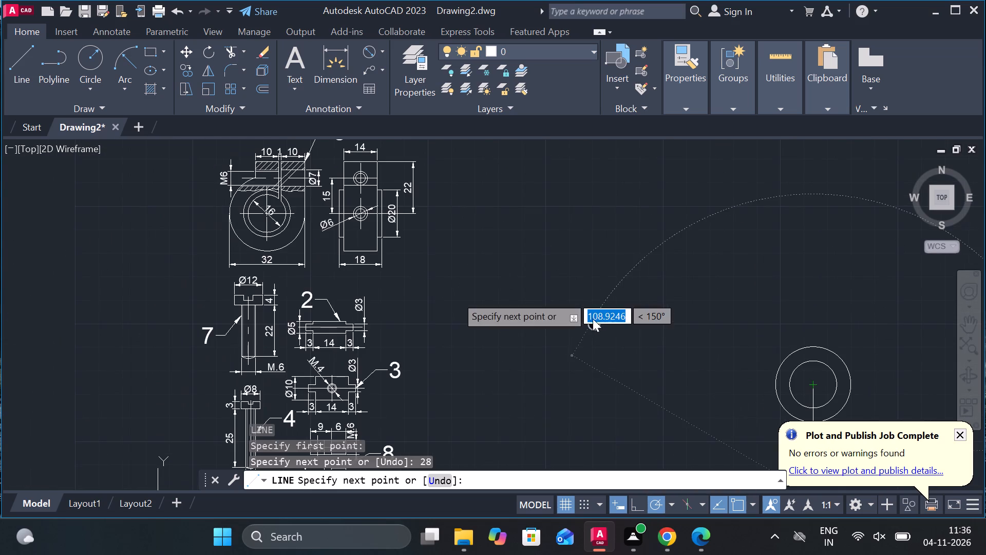
middle_click_drag(558, 299, 490, 276)
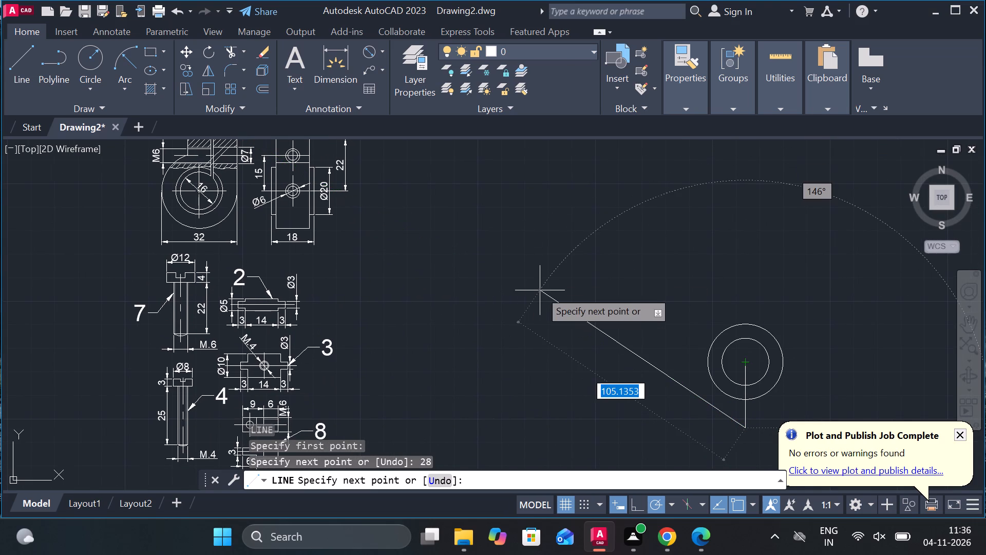
type("84")
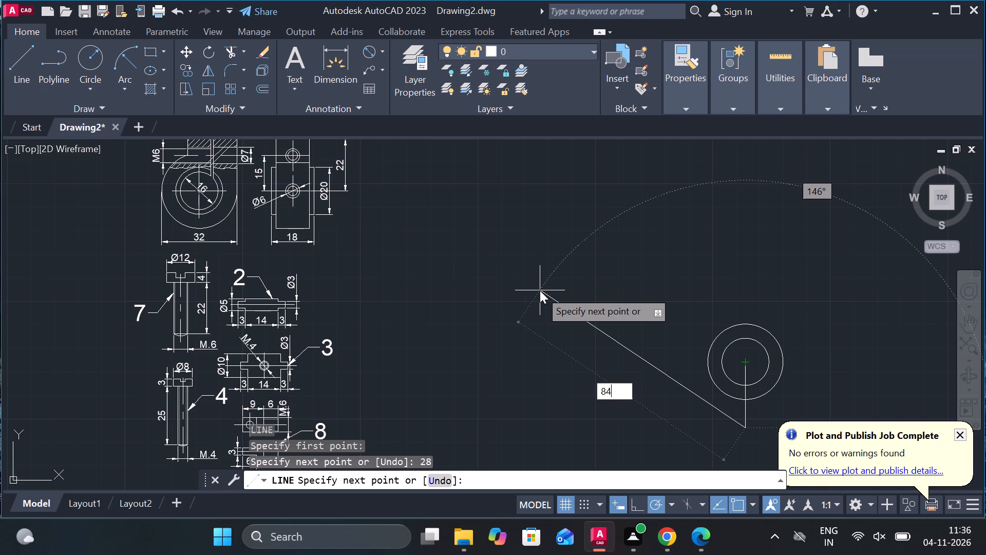
key("Tab")
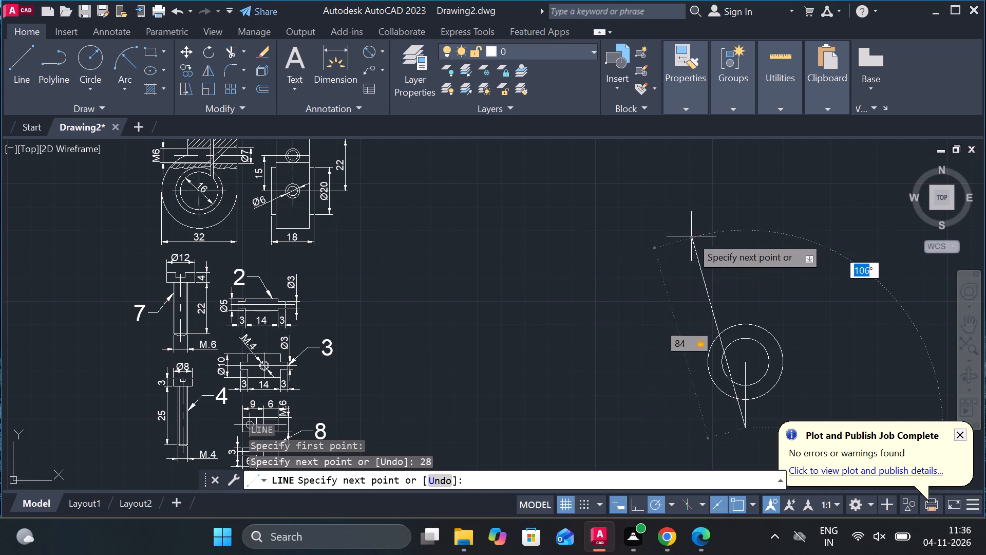
left_click(496, 292)
key("Escape")
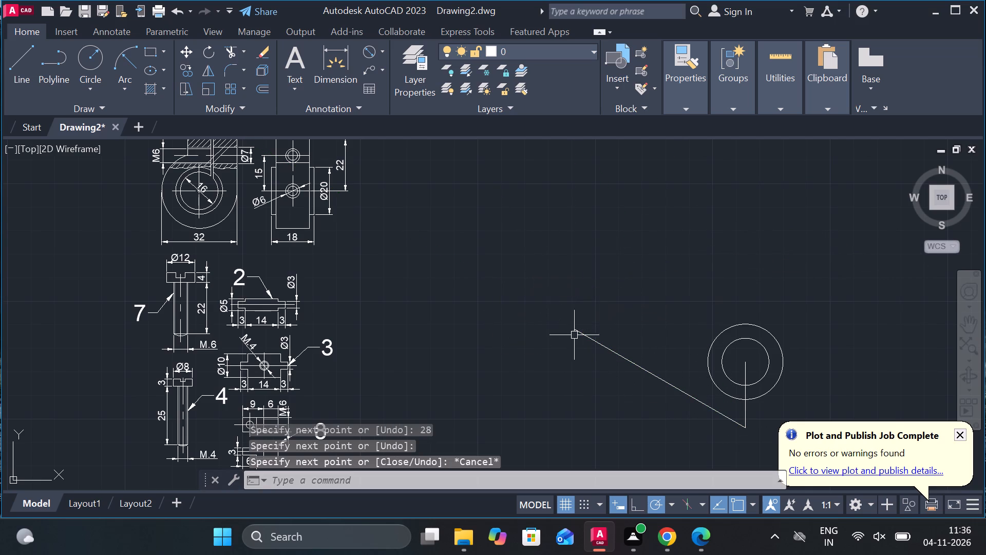
Check the diameters of the outer and inner circles with the Diameter dimension command, without placing dimensions.
scroll(573, 336, "up", 2)
middle_click_drag(569, 336, 444, 260)
scroll(485, 262, "down", 1)
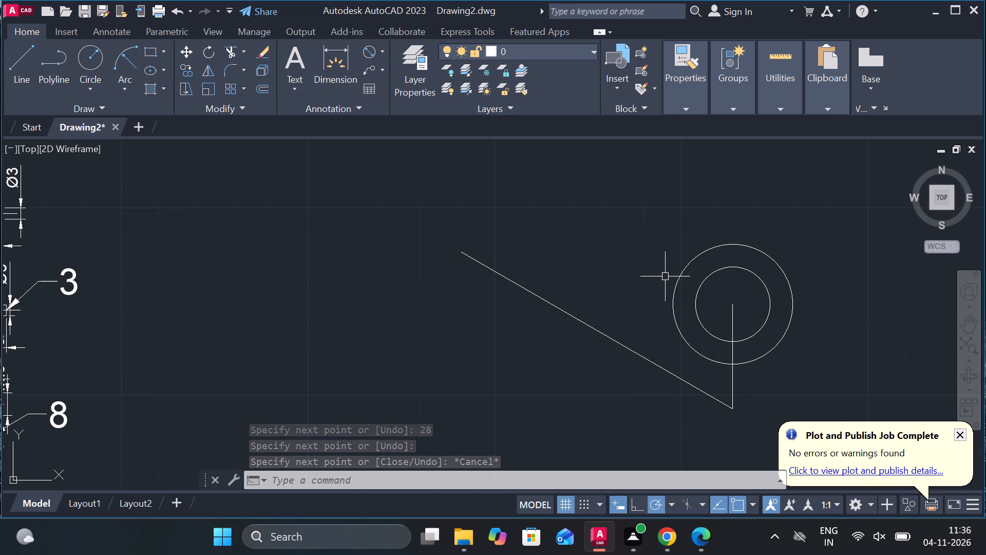
middle_click_drag(665, 276, 584, 274)
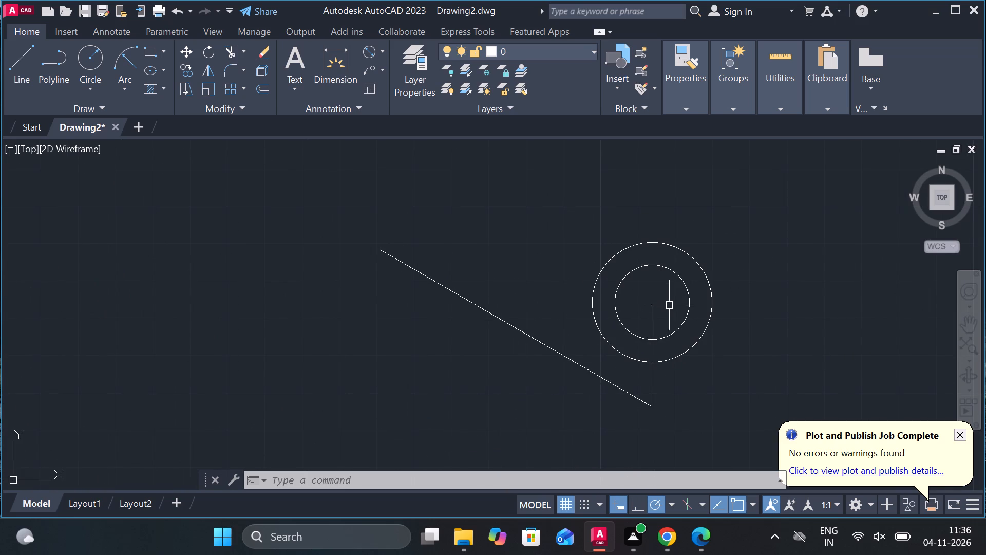
middle_click_drag(678, 341, 647, 341)
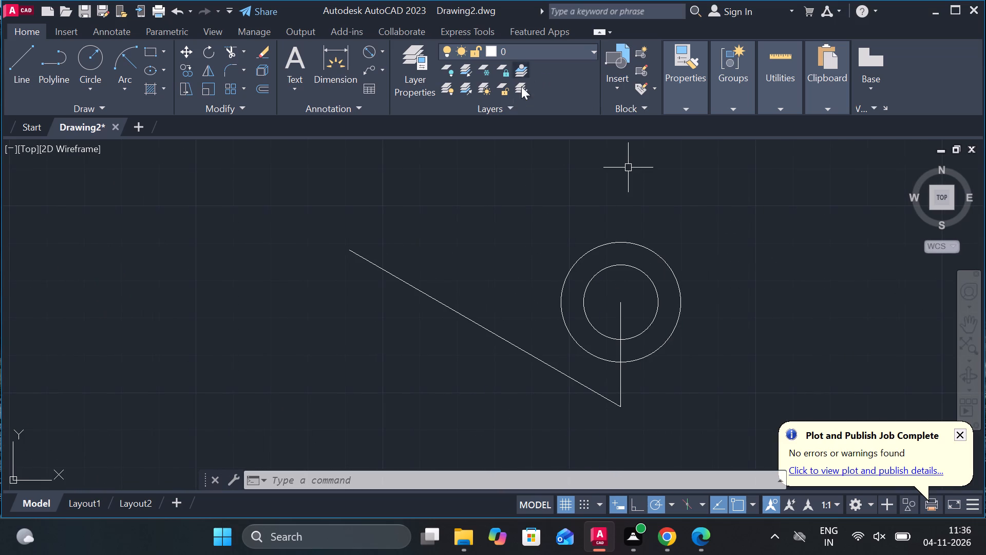
left_click(369, 55)
left_click(659, 252)
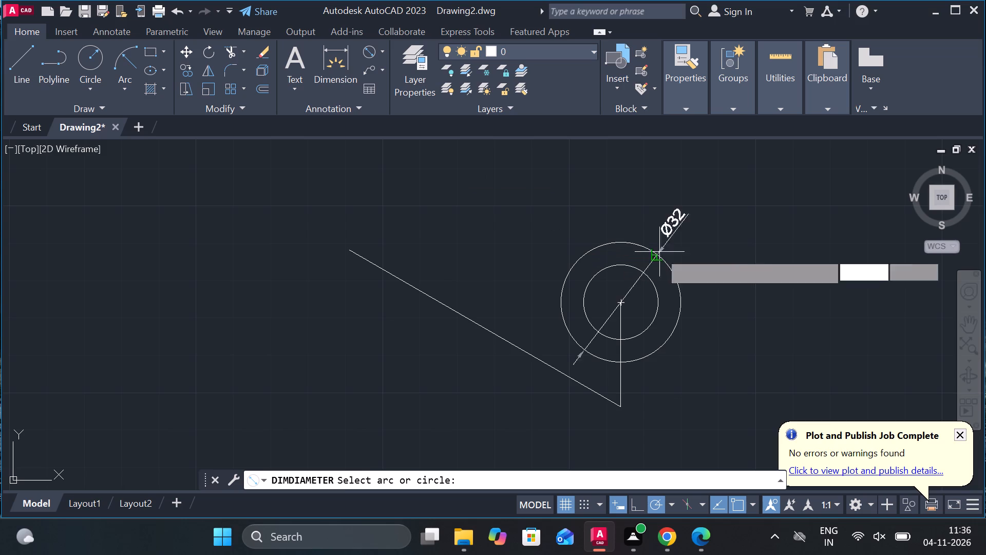
key("Escape")
middle_click_drag(657, 280, 603, 281)
key("space")
left_click(602, 283)
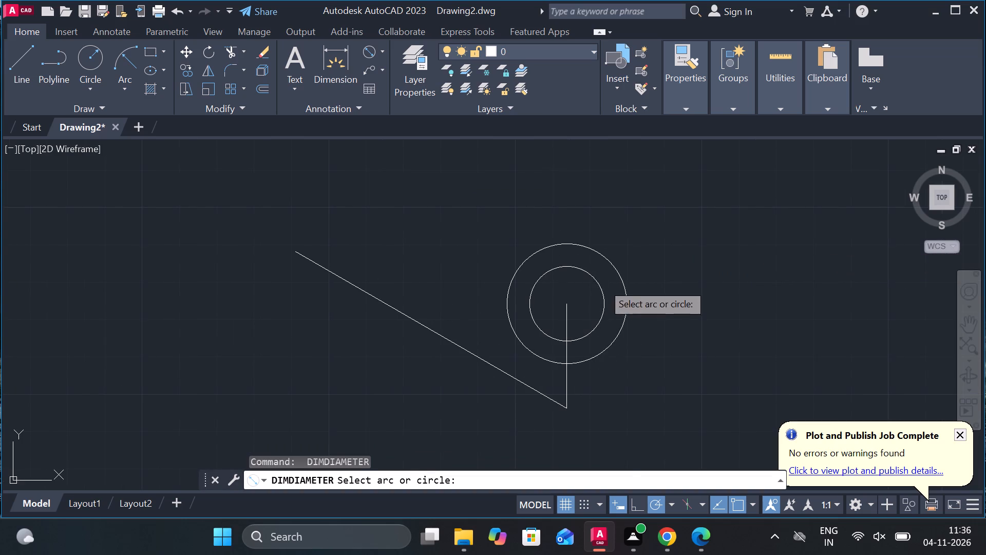
key("Escape")
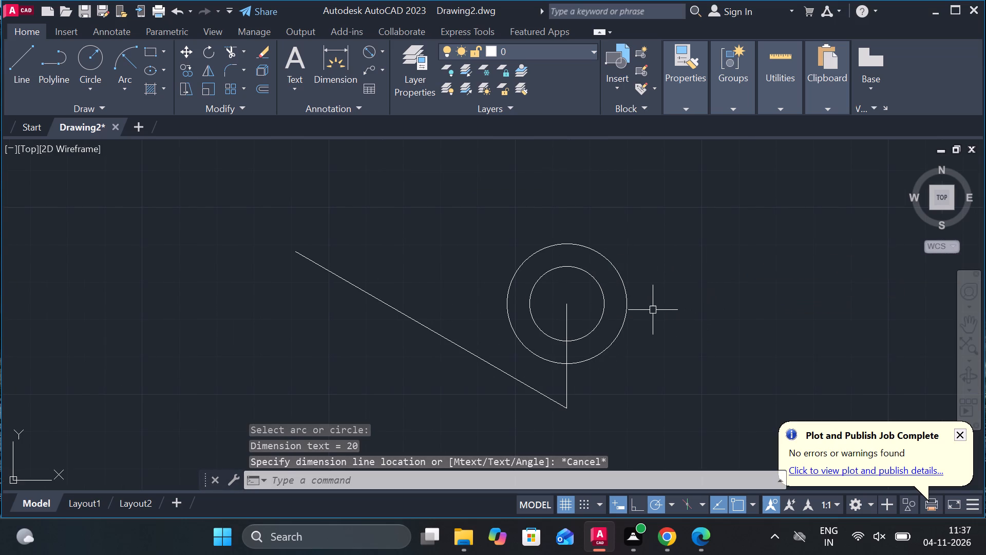
middle_click_drag(400, 244, 424, 277)
key("Escape")
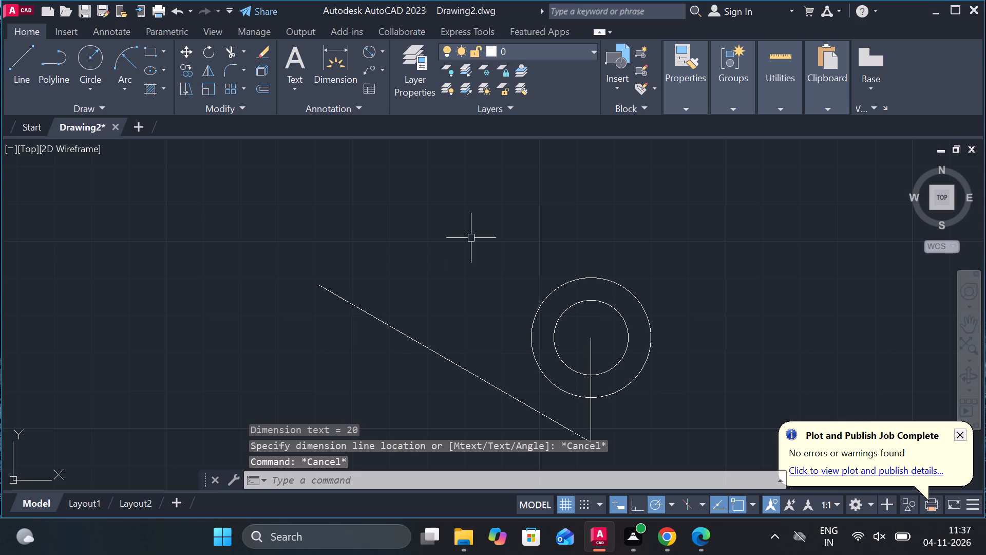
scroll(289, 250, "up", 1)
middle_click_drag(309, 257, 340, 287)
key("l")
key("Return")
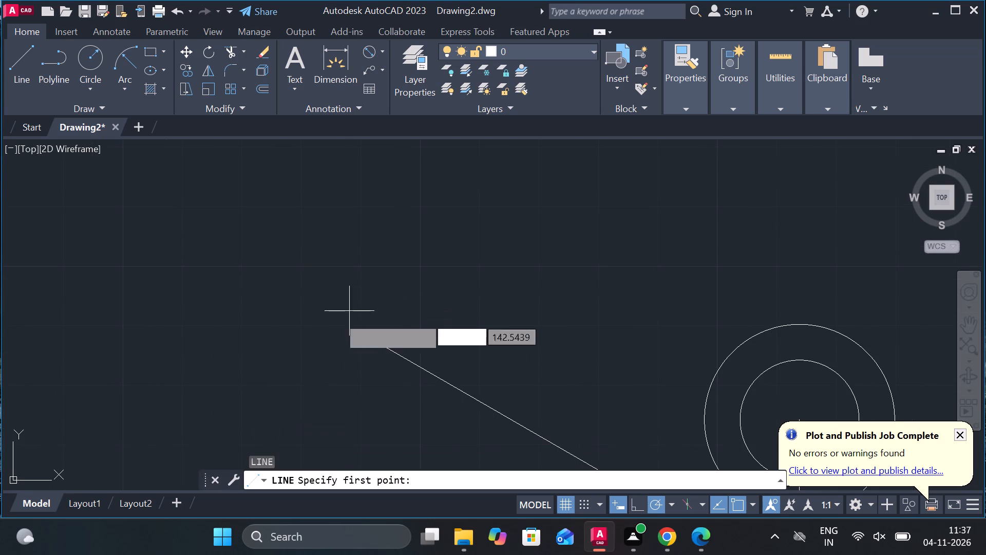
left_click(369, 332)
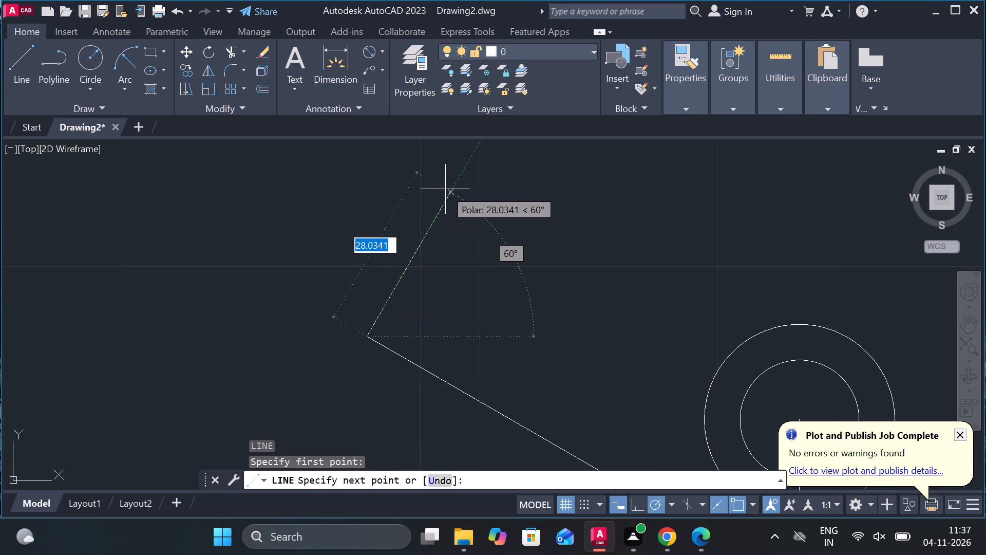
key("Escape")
Offset the inclined 84 long line by 15 toward its lower-left side.
middle_click_drag(442, 236, 425, 170)
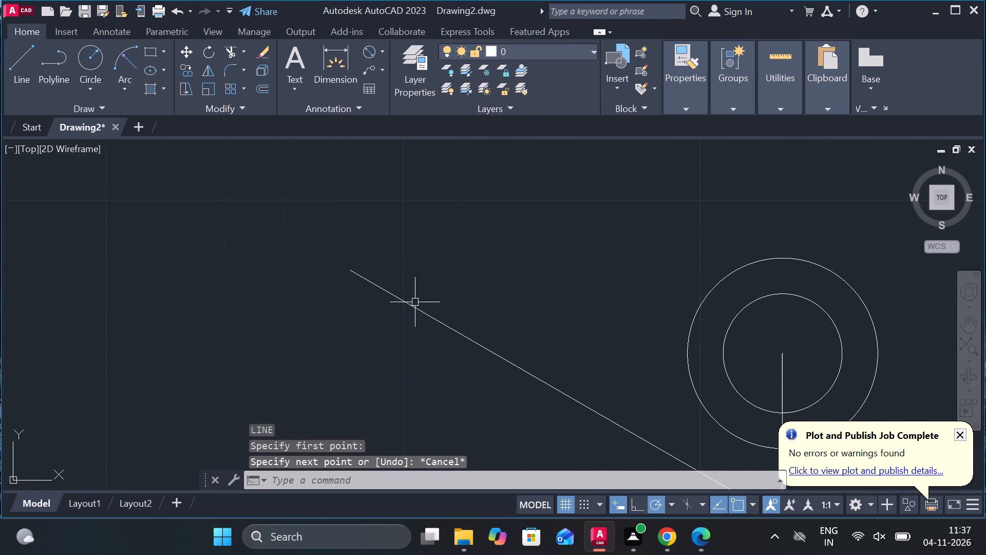
left_click(415, 303)
key("o")
key("Return")
key("Return")
middle_click_drag(421, 268, 415, 218)
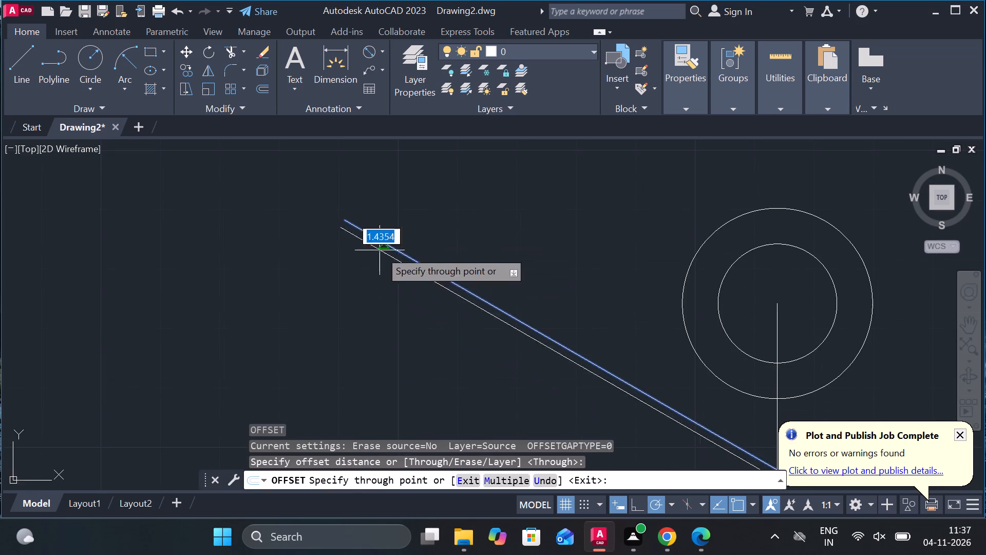
middle_click_drag(369, 272, 369, 242)
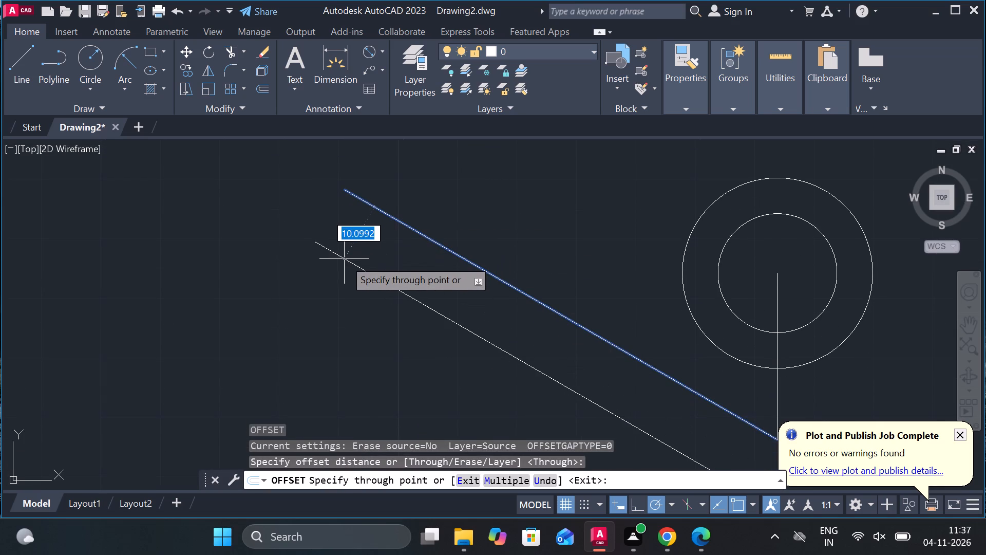
type("15")
key("space")
middle_click_drag(363, 232, 372, 237)
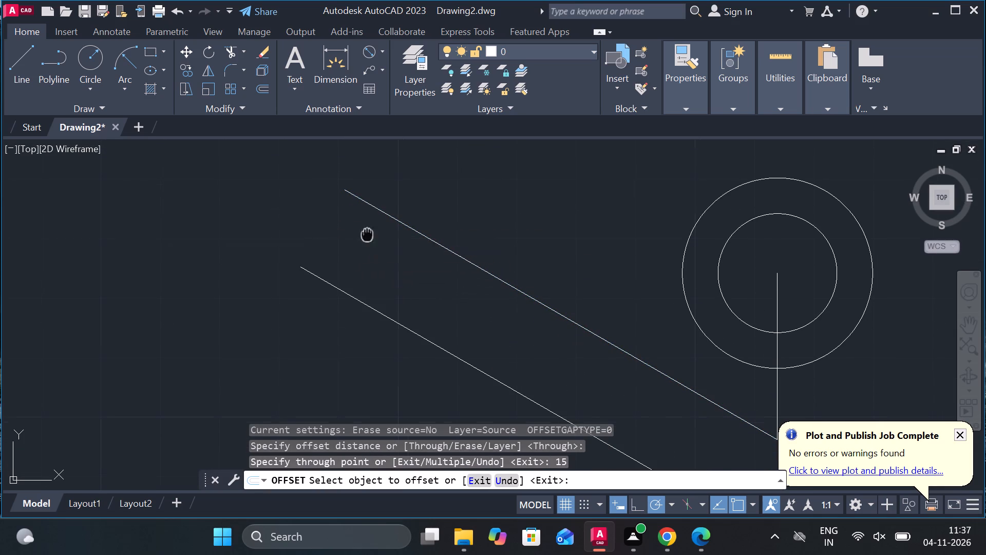
middle_click_drag(372, 237, 384, 267)
key("Escape")
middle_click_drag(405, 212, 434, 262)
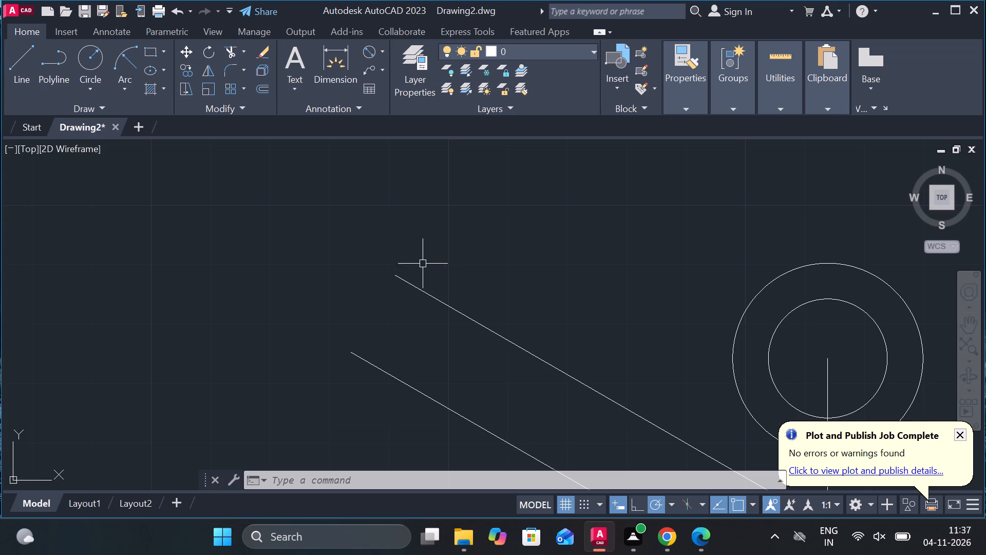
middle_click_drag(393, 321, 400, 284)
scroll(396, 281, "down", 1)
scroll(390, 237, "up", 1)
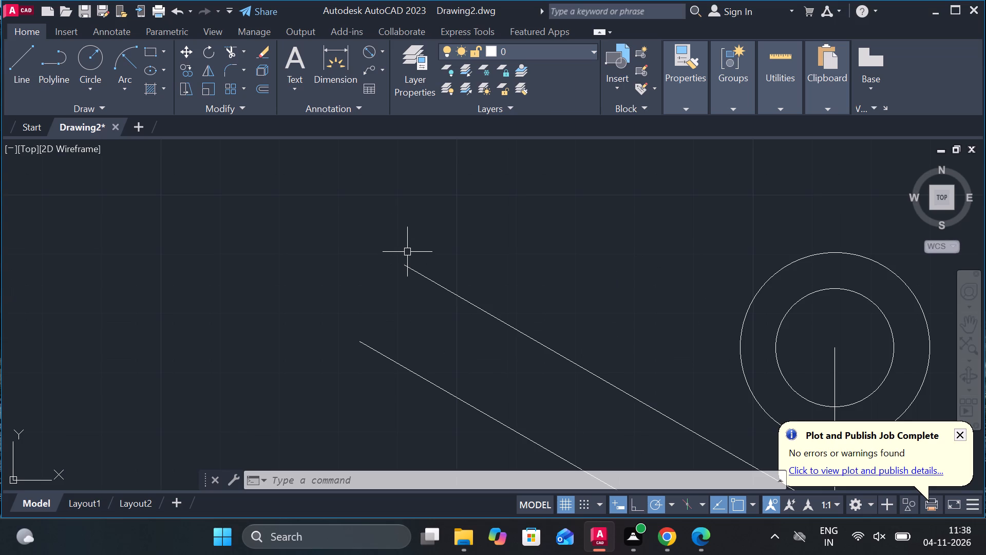
Draw a line from the upper inclined line's free end through the offset line's end, running a little past it.
scroll(415, 246, "up", 1)
key("l")
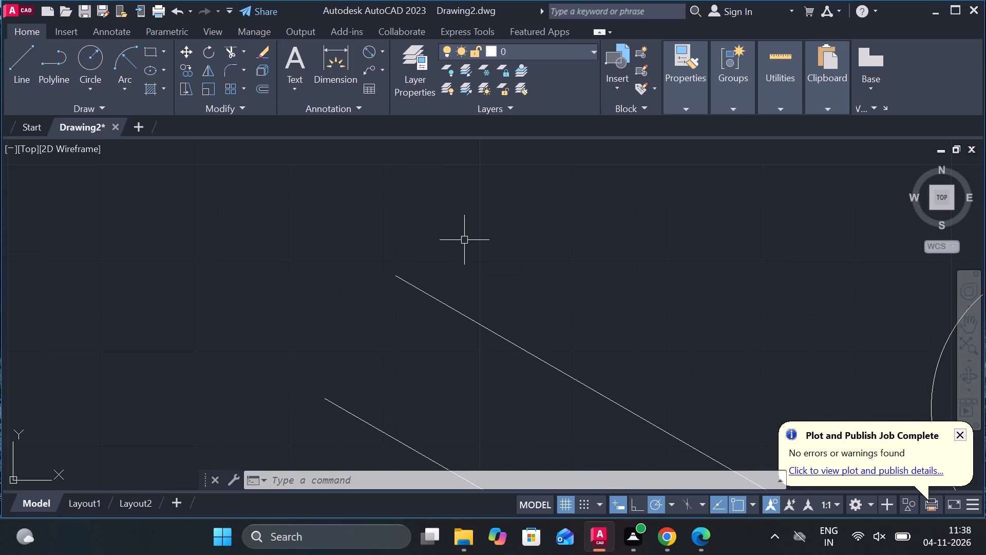
key("Return")
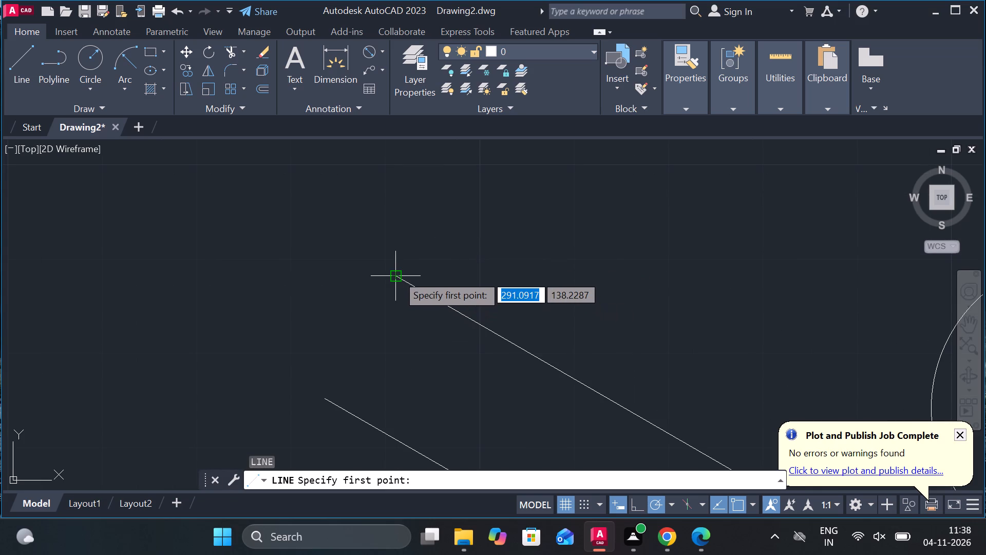
left_click(397, 274)
middle_click_drag(397, 274, 401, 192)
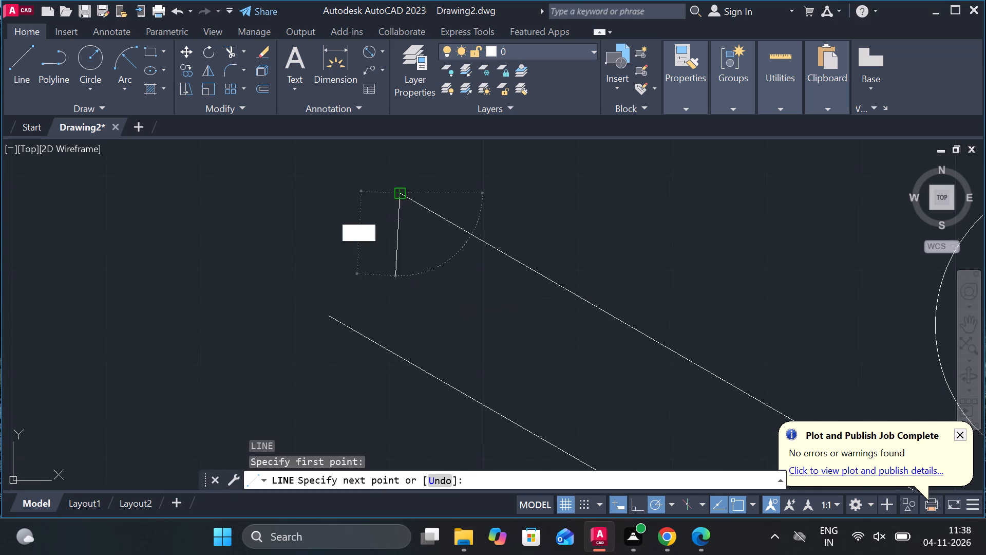
left_click(282, 377)
key("Escape")
middle_click_drag(348, 286, 339, 341)
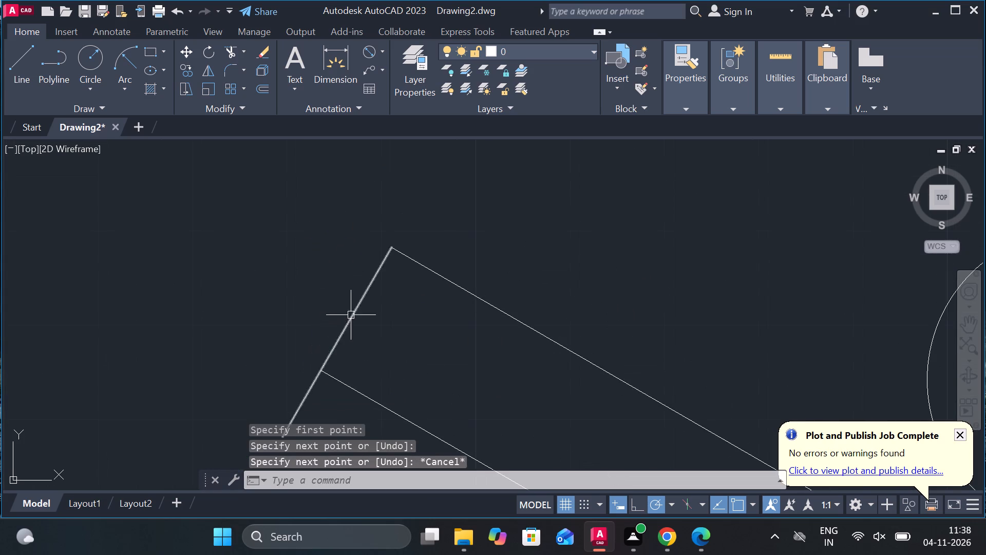
Lengthen the new perpendicular line at its upper end, extending it beyond the upper inclined line.
left_click(351, 315)
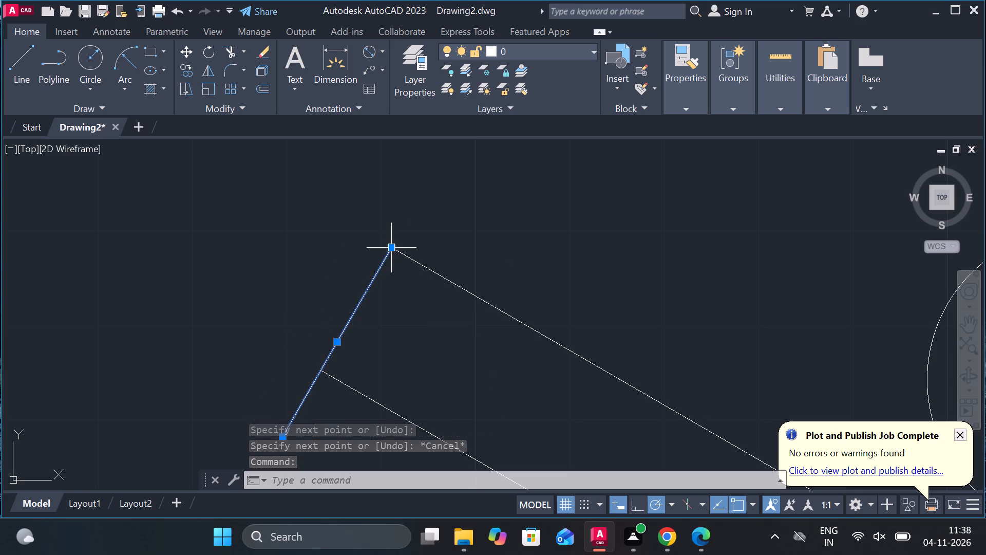
left_click(449, 292)
middle_click_drag(471, 260, 474, 324)
scroll(471, 324, "down", 1)
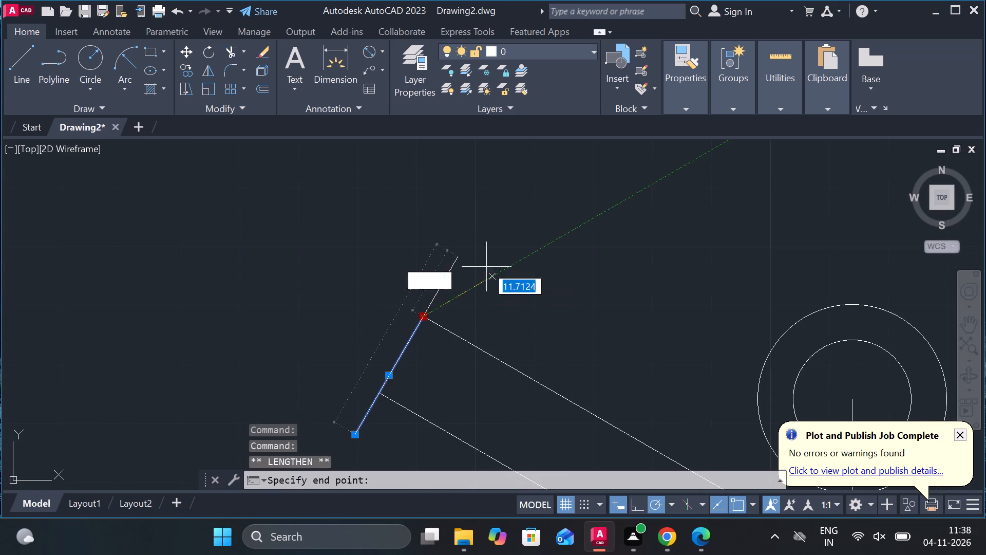
left_click(491, 256)
key("Escape")
middle_click_drag(445, 359, 451, 326)
scroll(441, 297, "up", 1)
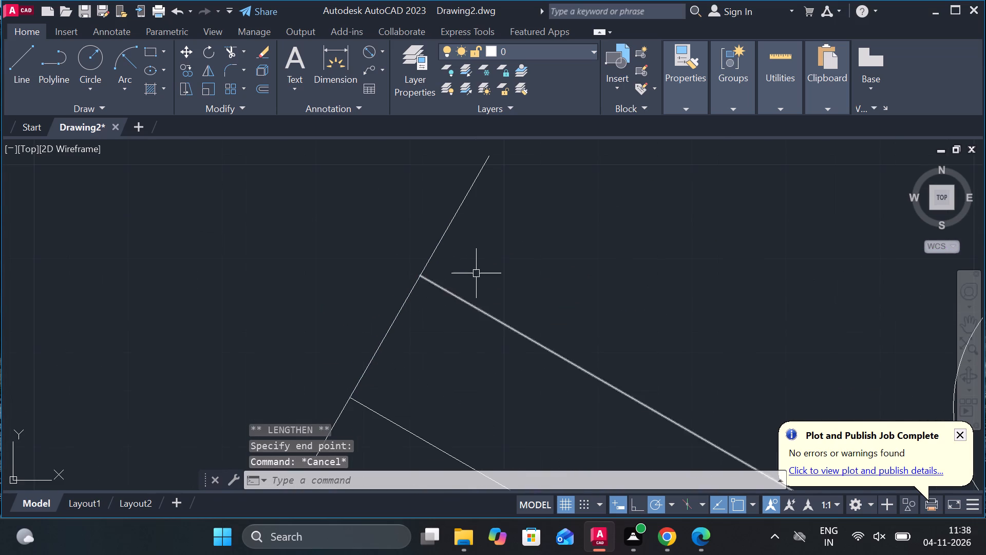
Draw a circle of diameter 3 centred where the upper inclined line meets the perpendicular line.
middle_click_drag(481, 285, 481, 305)
type("C")
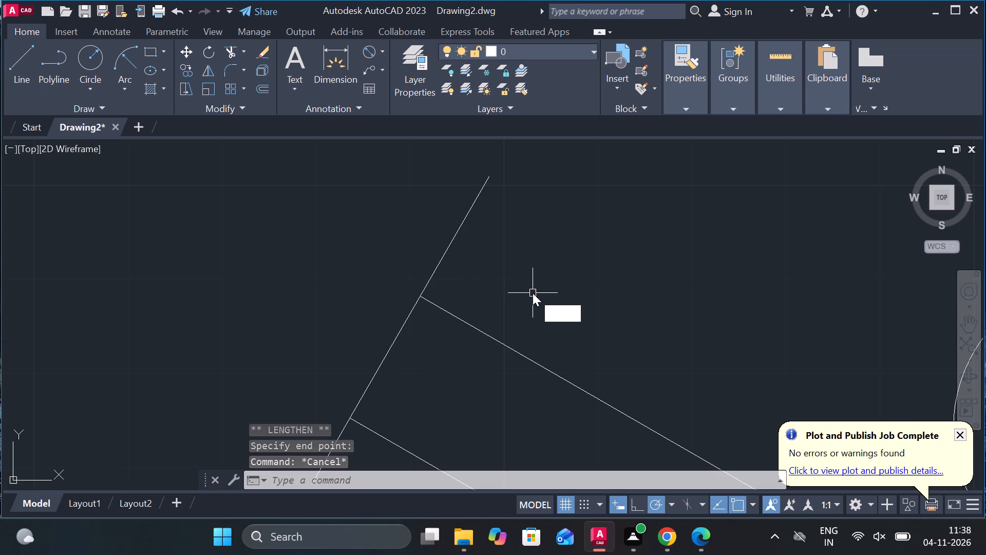
key("space")
scroll(419, 295, "up", 2)
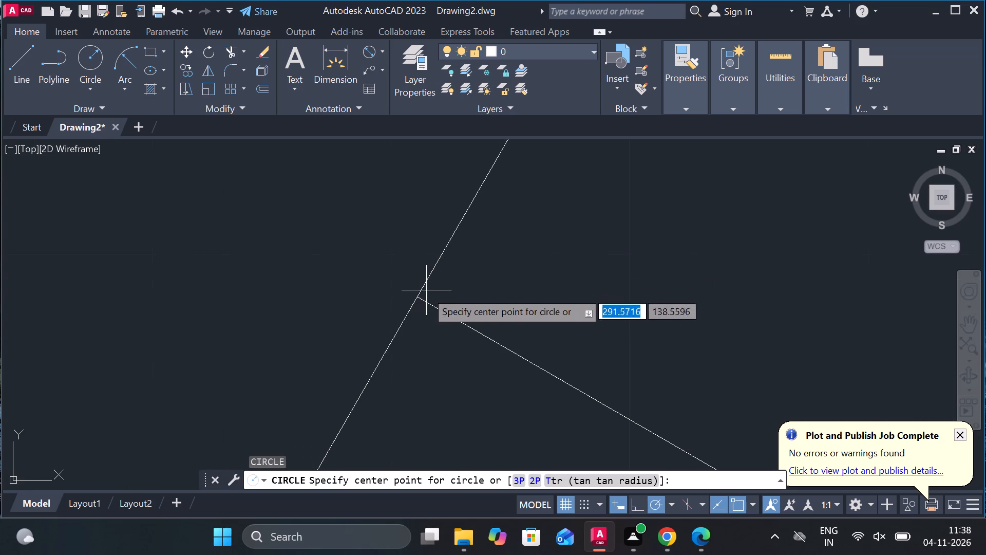
left_click(421, 300)
type("D")
key("space")
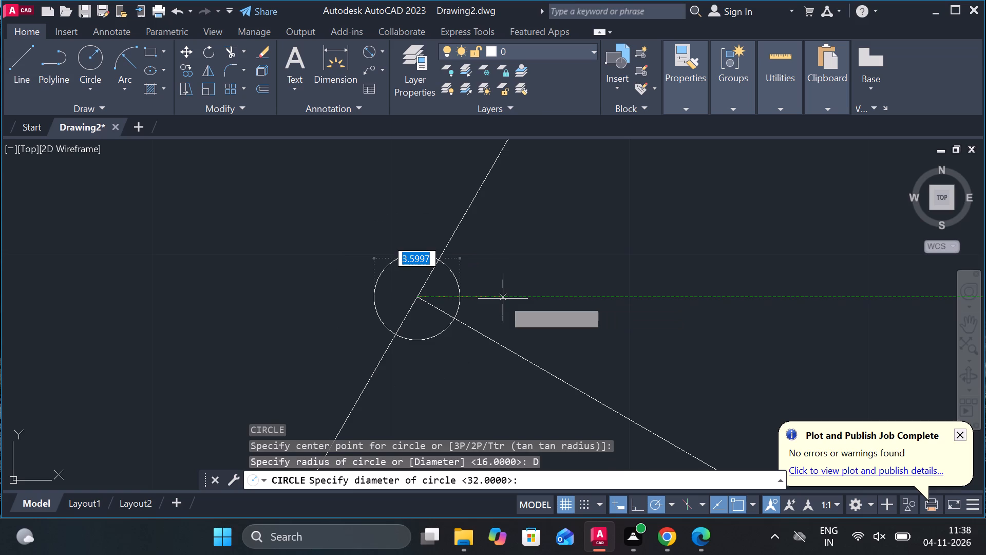
type("3")
key("space")
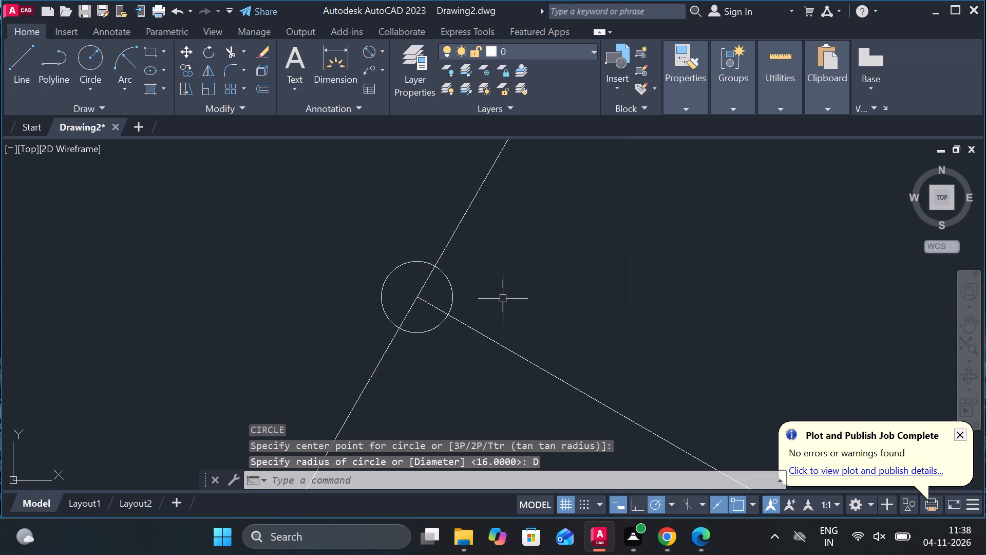
Move the small circle 16 at 150° from the corner, in line with the upper inclined line.
scroll(503, 299, "down", 2)
left_click(481, 294)
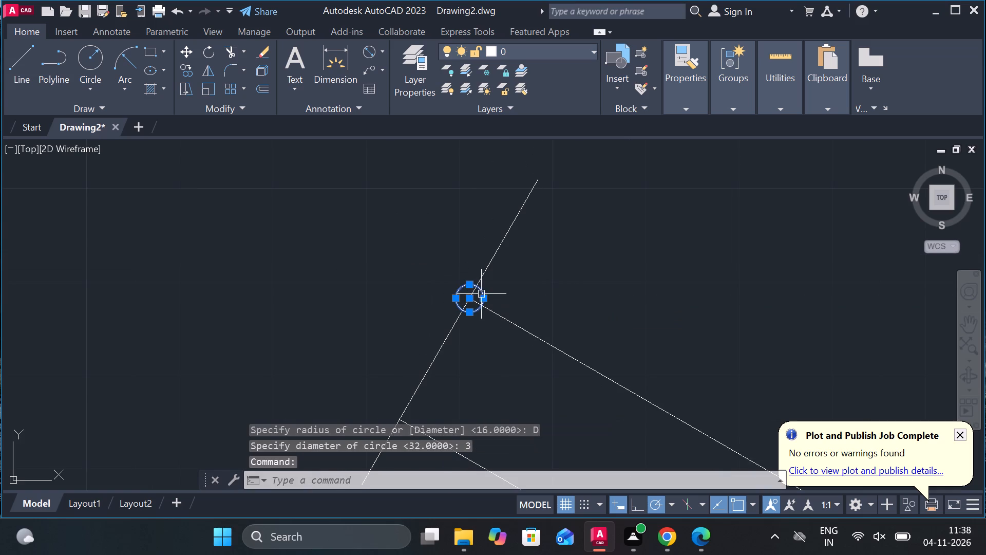
key("m")
key("Return")
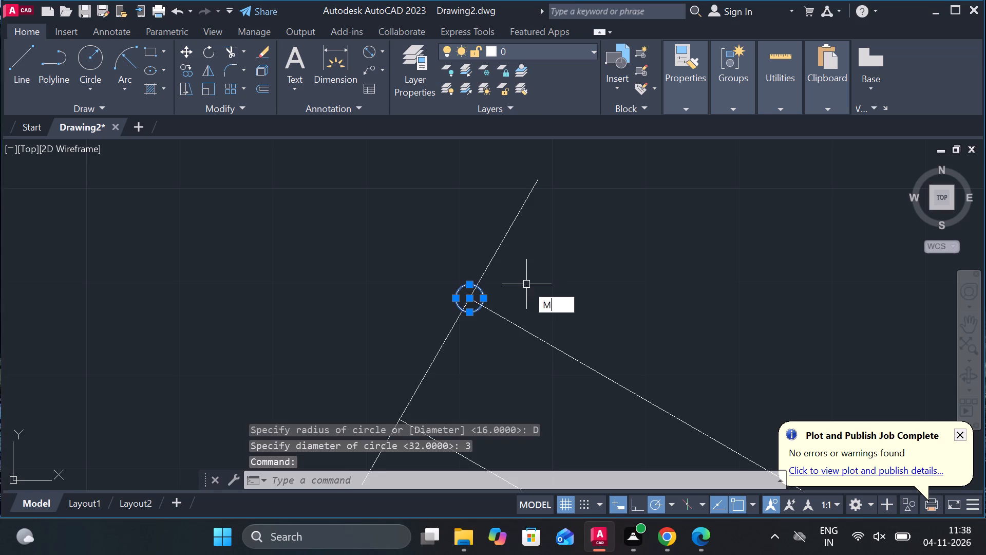
left_click(472, 297)
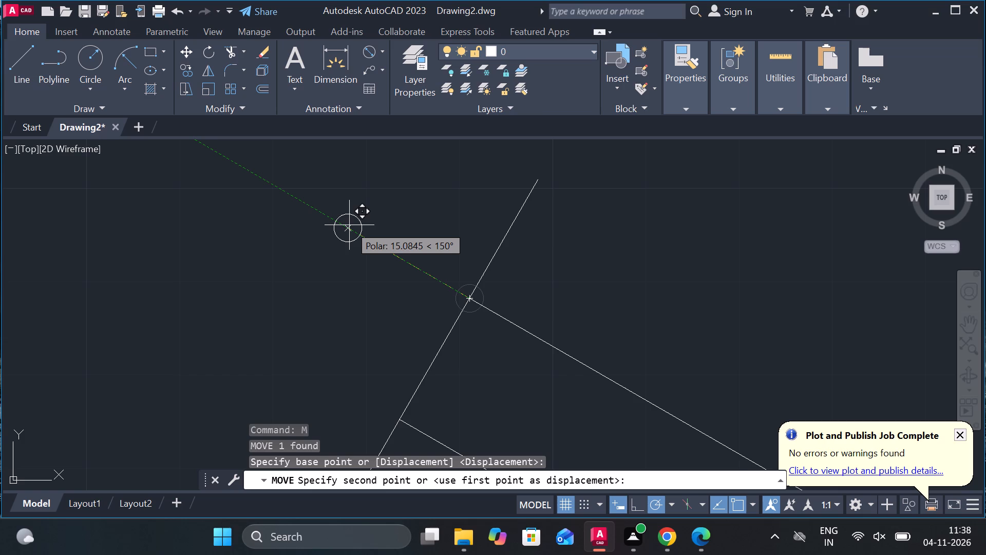
type("16")
key("Return")
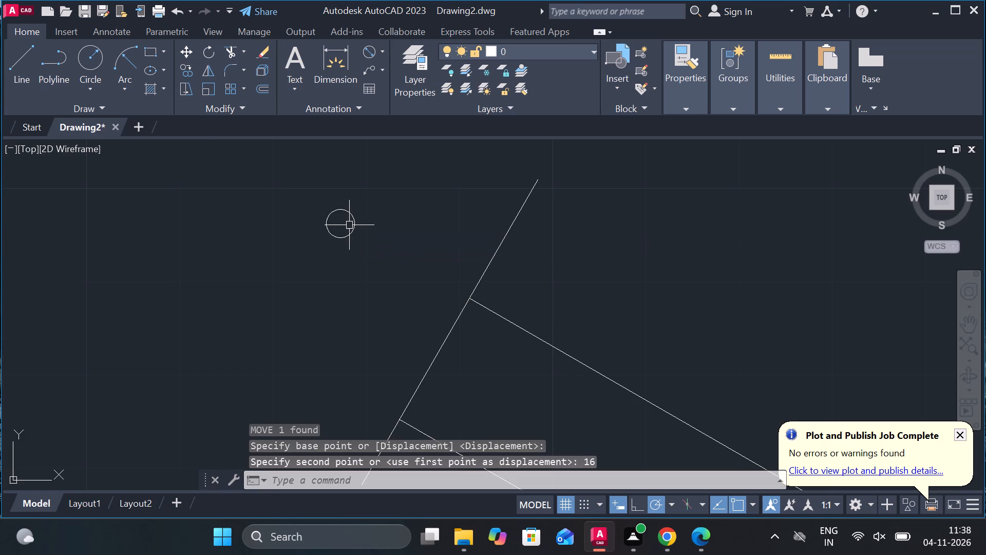
Copy the moved small circle 32 at 330°, placing the copy on the upper inclined line.
left_click(354, 230)
type("CO")
key("Return")
left_click(339, 219)
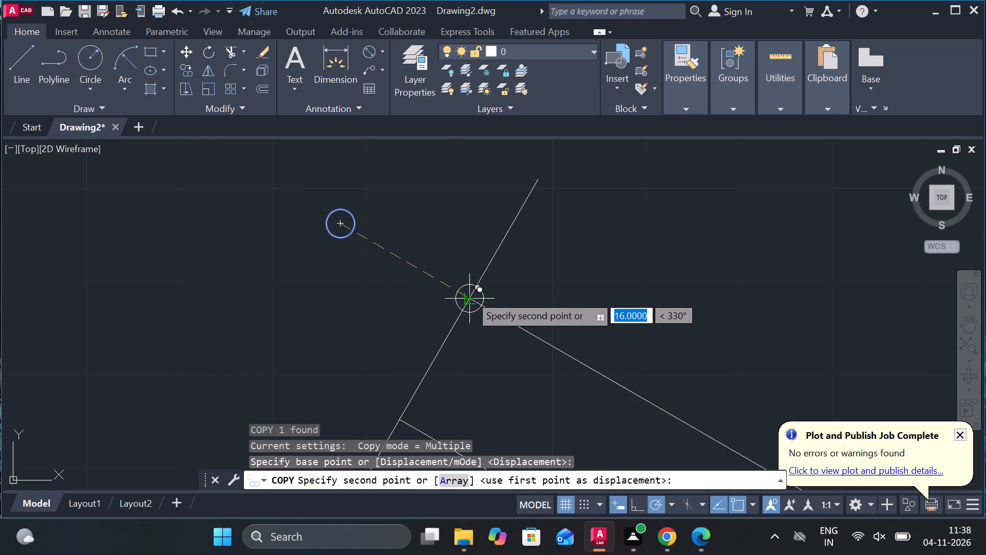
type("32")
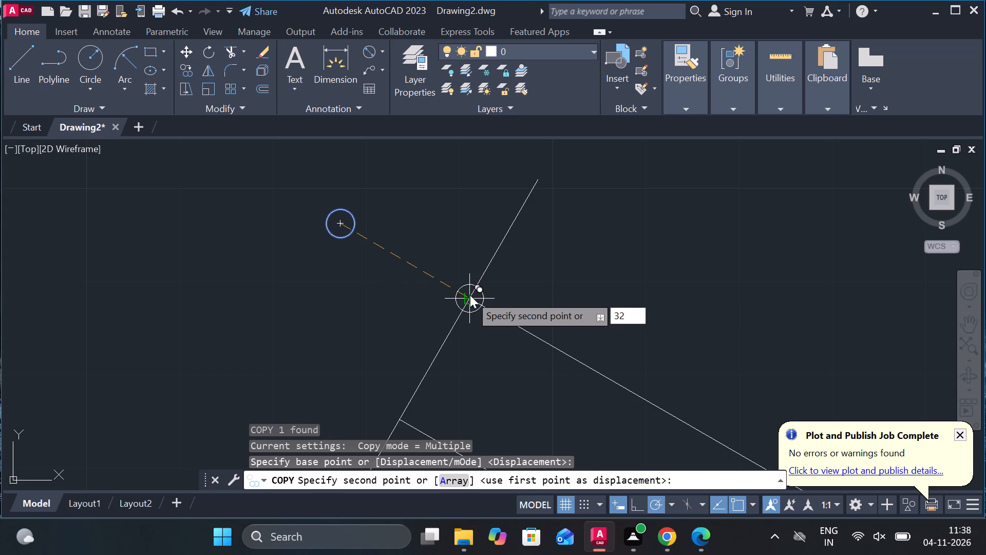
key("Return")
key("Escape")
scroll(558, 276, "down", 2)
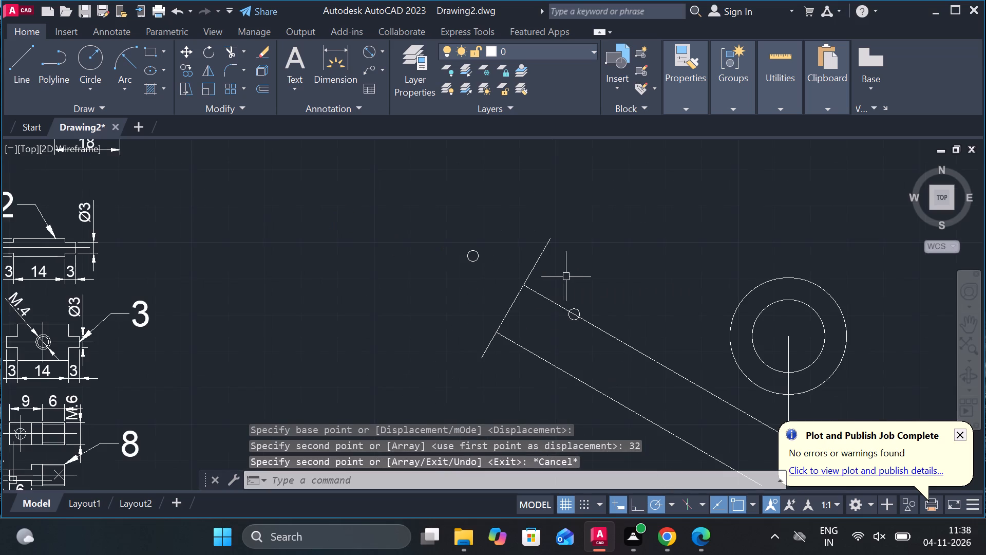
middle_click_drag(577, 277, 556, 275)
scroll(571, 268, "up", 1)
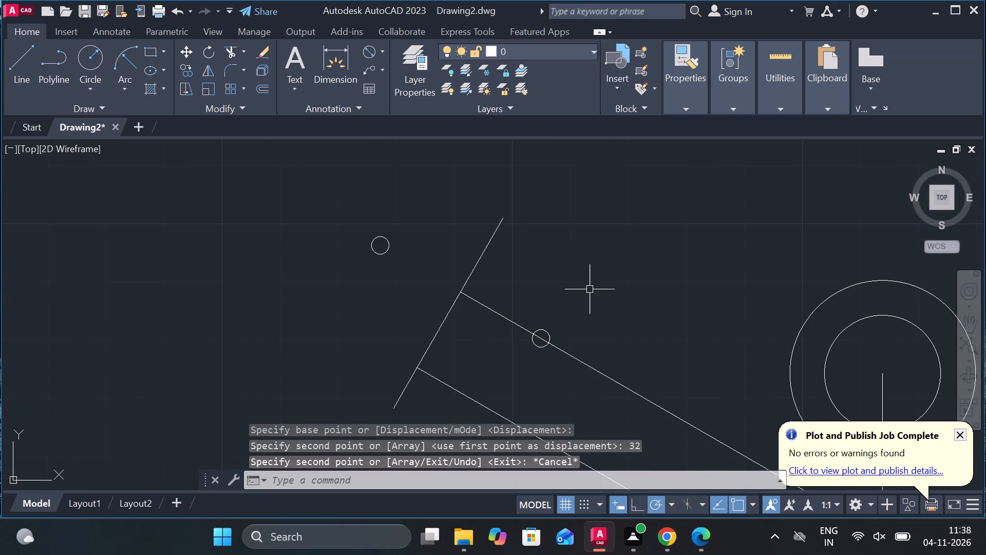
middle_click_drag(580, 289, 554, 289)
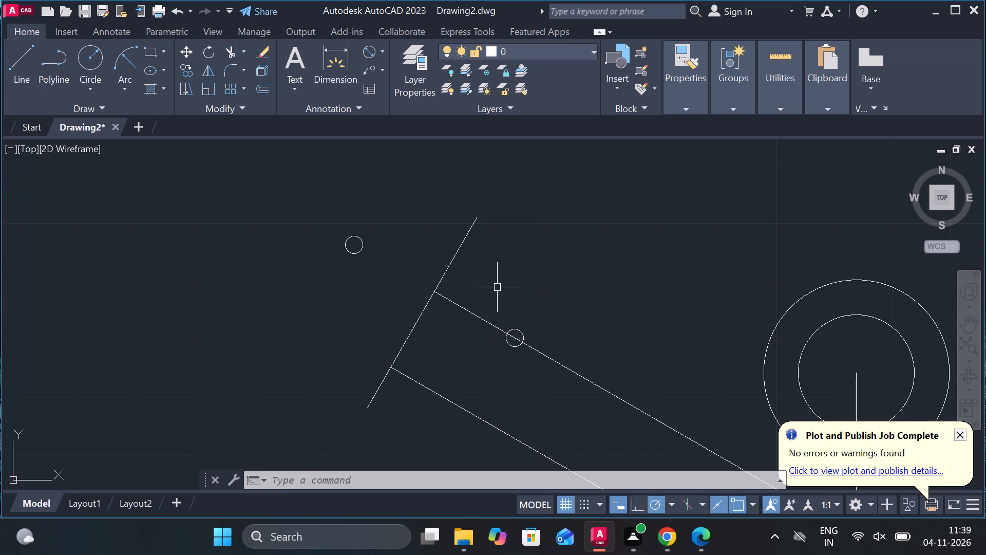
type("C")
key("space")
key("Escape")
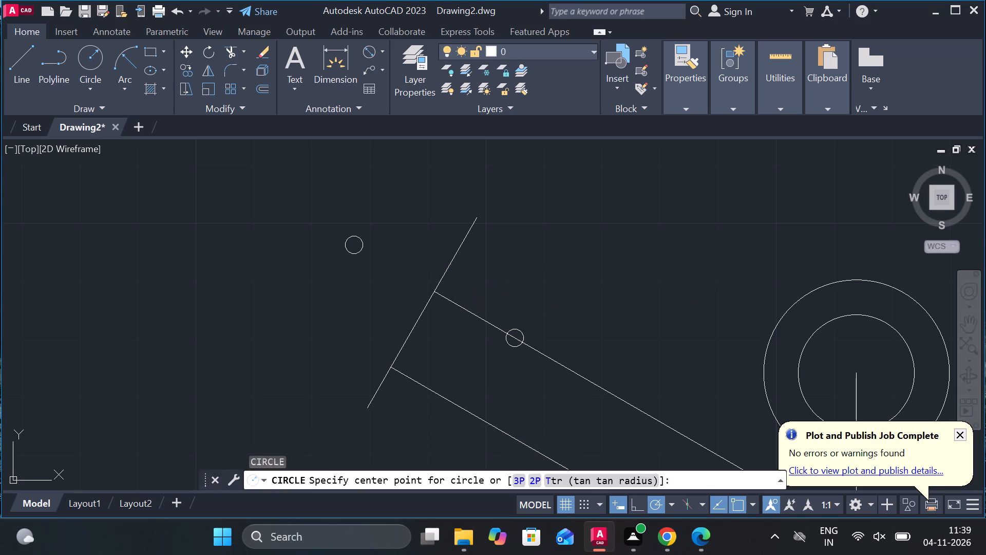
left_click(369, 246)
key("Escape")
Copy the outlying small circle onto the corner where the upper inclined line meets the perpendicular line.
left_click(365, 240)
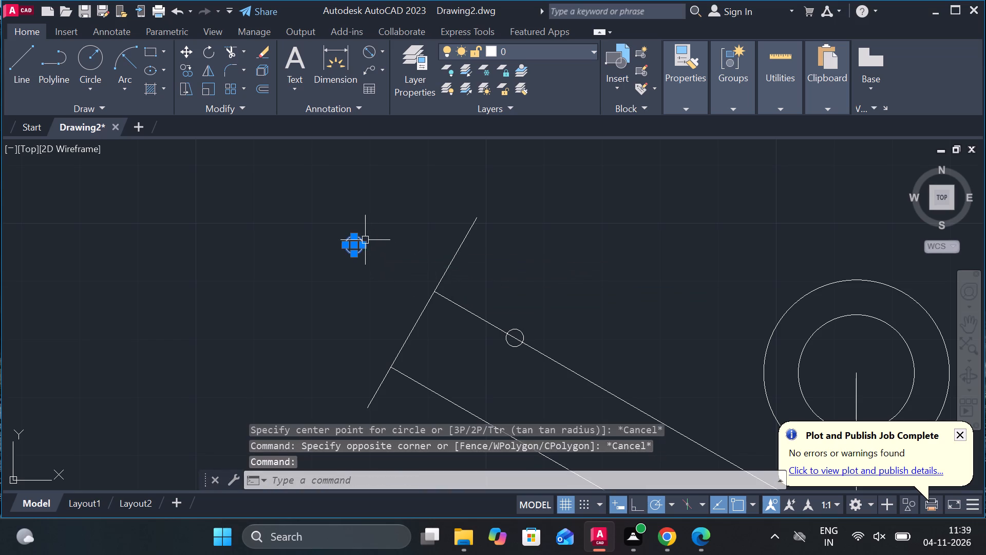
type("CO")
key("Return")
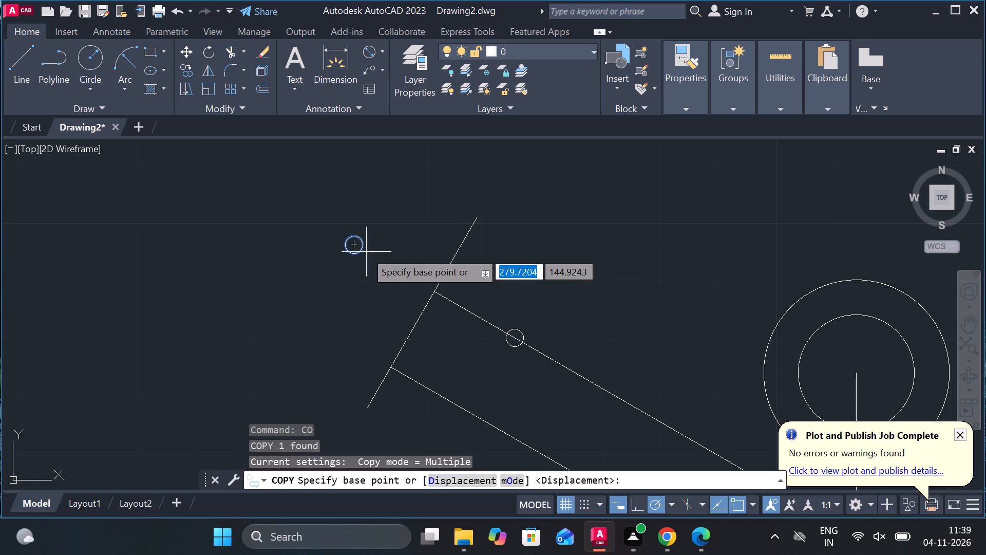
left_click(351, 248)
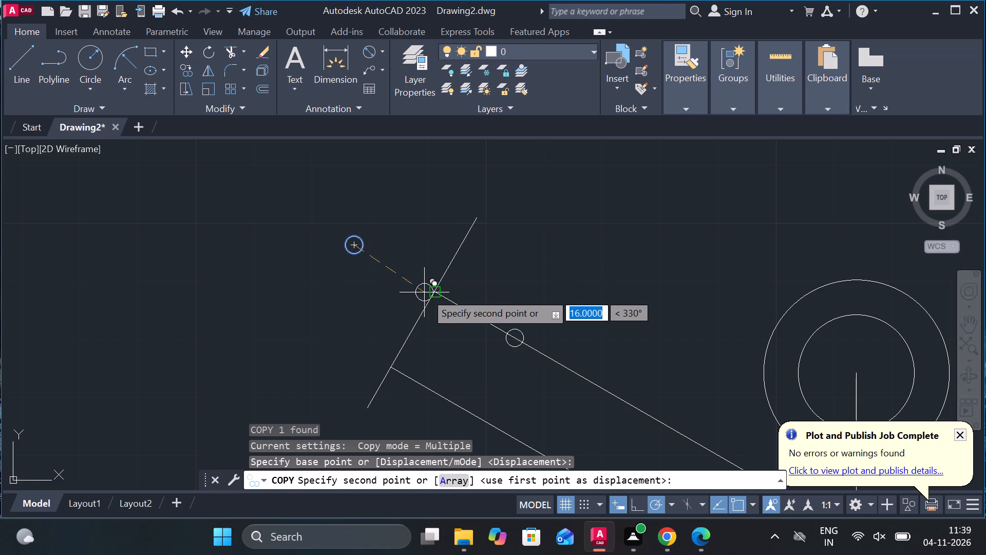
left_click(431, 292)
key("Escape")
scroll(454, 285, "up", 2)
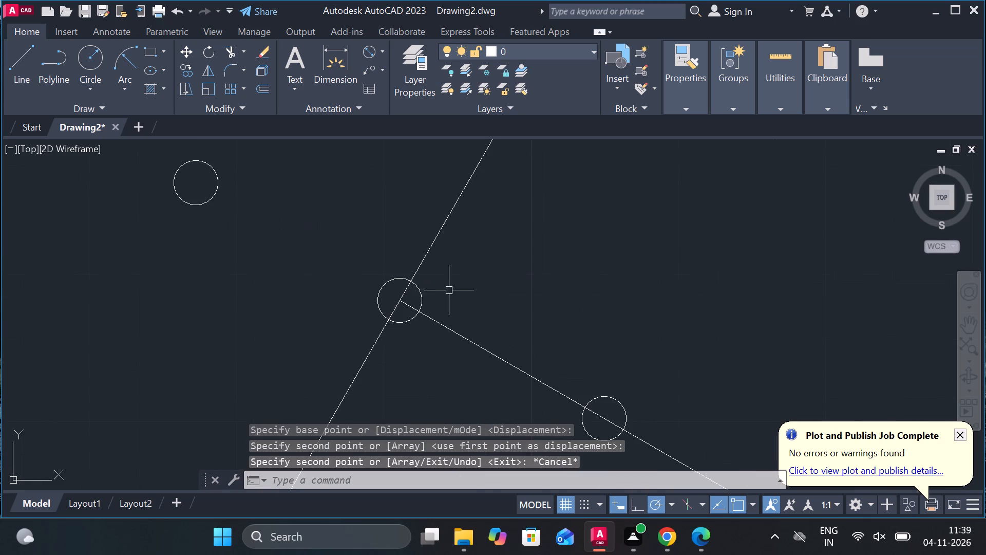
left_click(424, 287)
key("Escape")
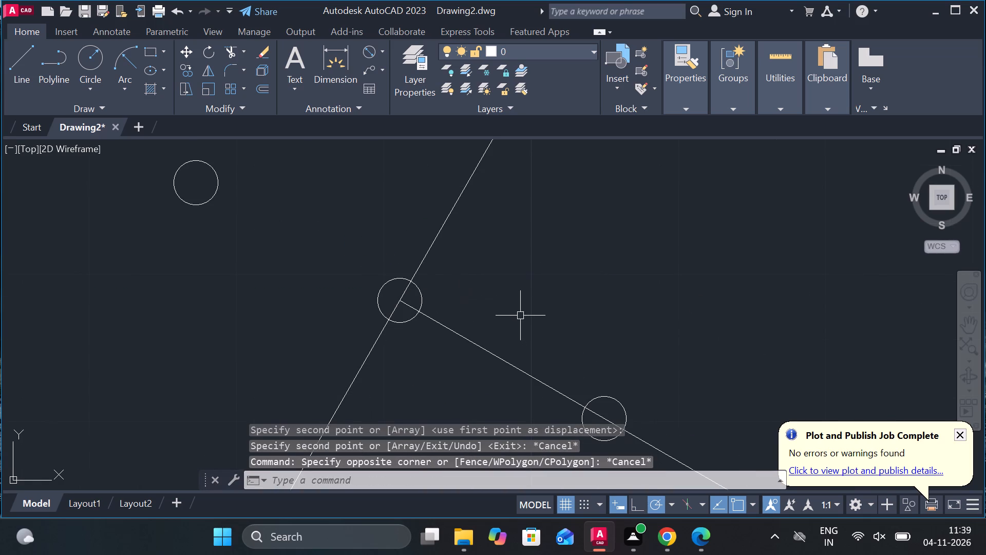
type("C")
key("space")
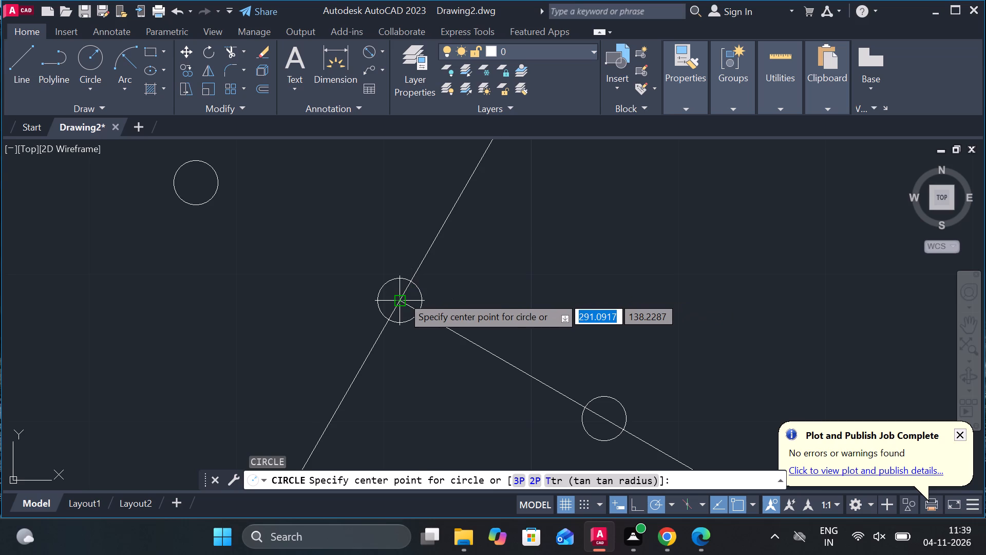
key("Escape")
Copy the corner circle 10 at 60°, placing the copy on the perpendicular line's upper extension.
left_click(416, 290)
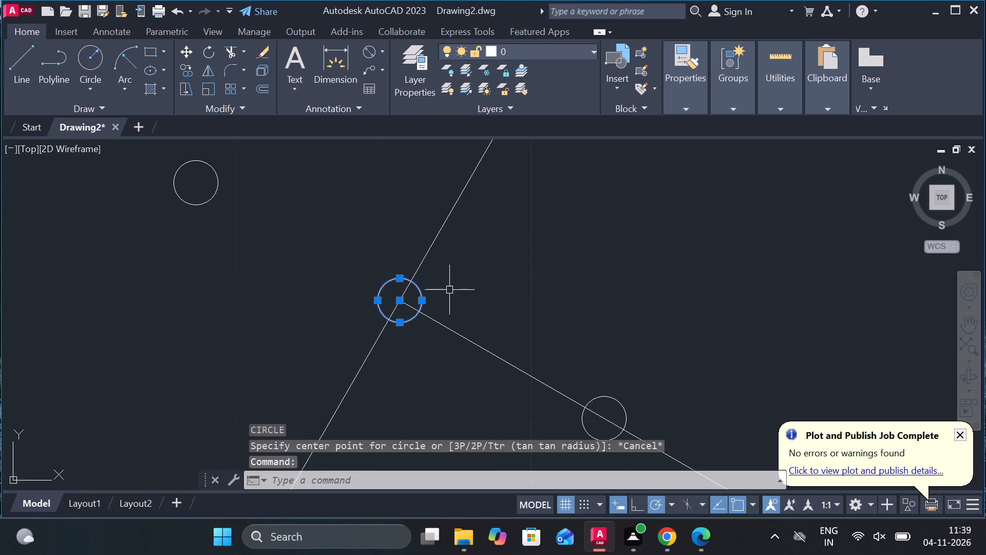
type("CO")
key("Return")
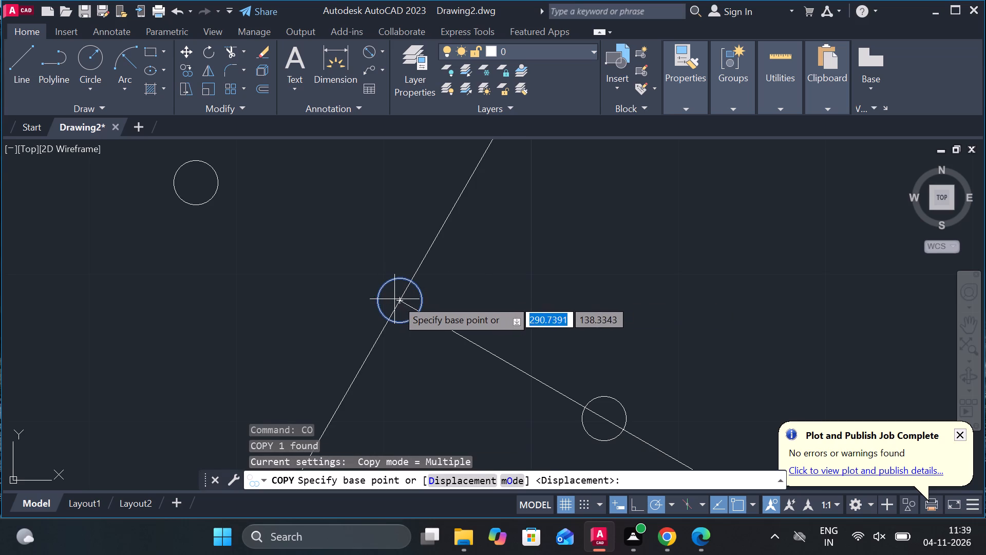
left_click(399, 299)
scroll(411, 294, "down", 2)
middle_click_drag(412, 293, 413, 363)
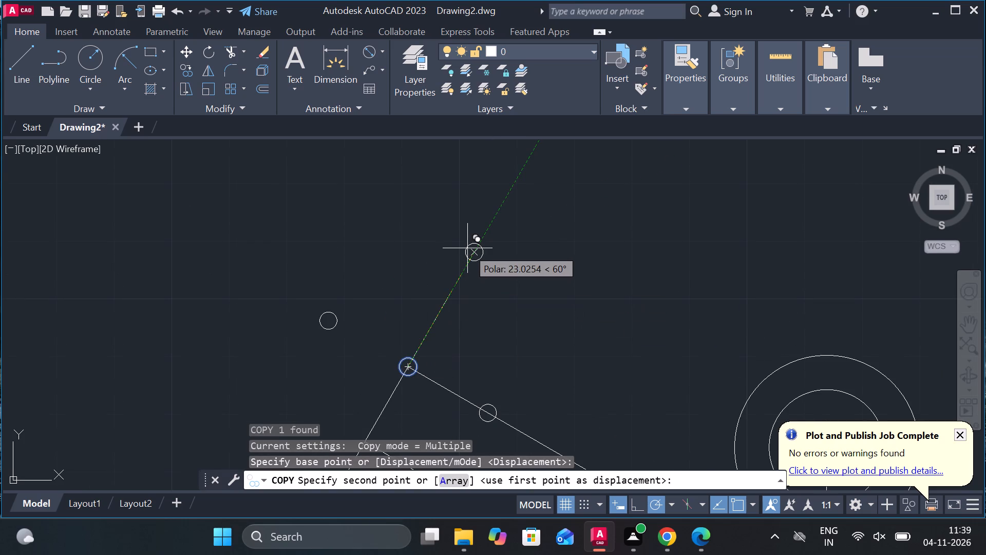
key("1")
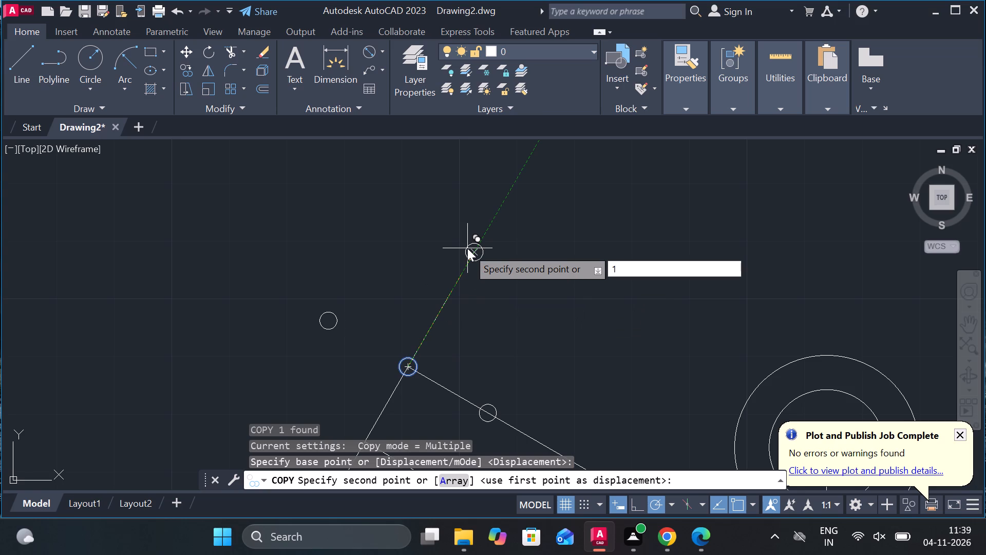
key("0")
key("Return")
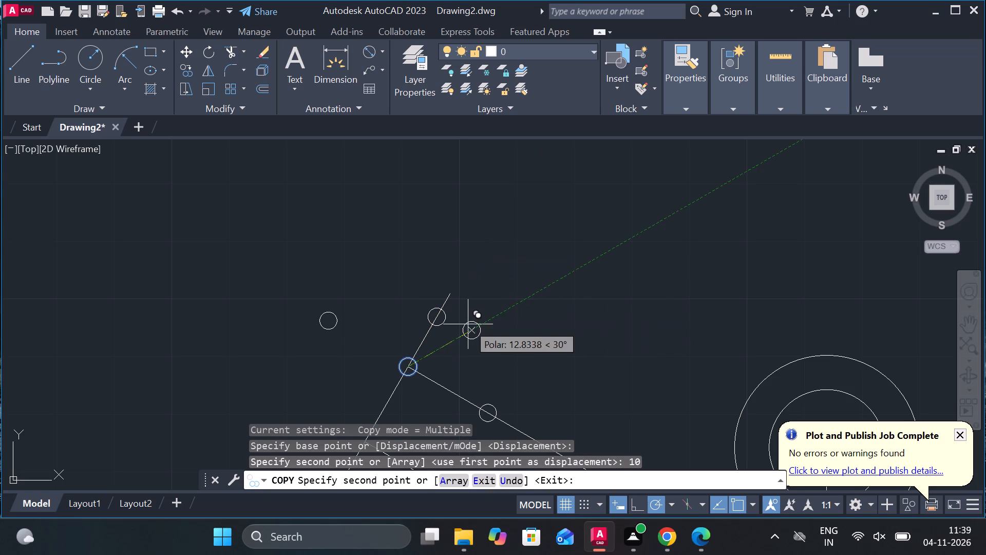
key("Escape")
Erase the small circle at the corner of the upper inclined and perpendicular lines.
left_click(417, 363)
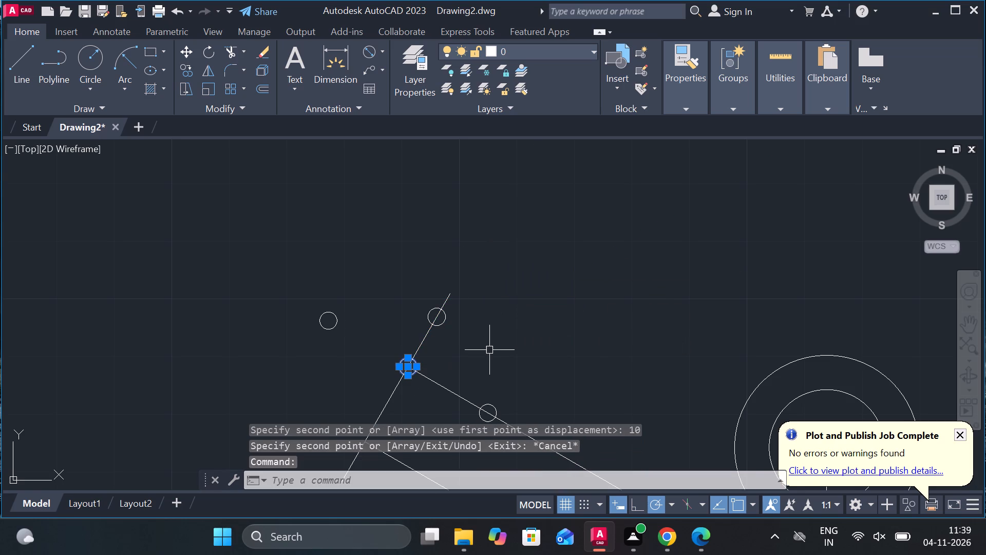
type("E")
key("space")
middle_click_drag(490, 350, 491, 325)
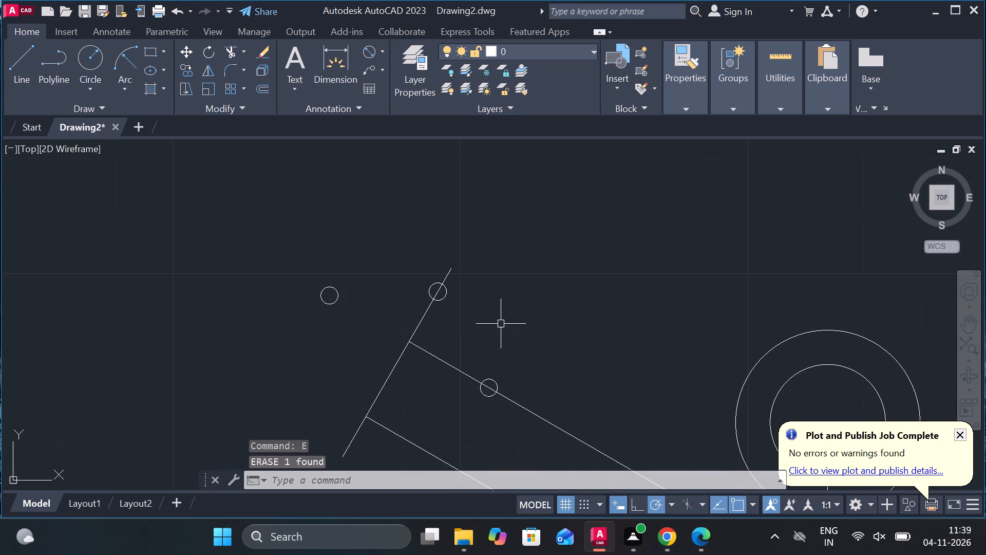
middle_click_drag(501, 324, 503, 305)
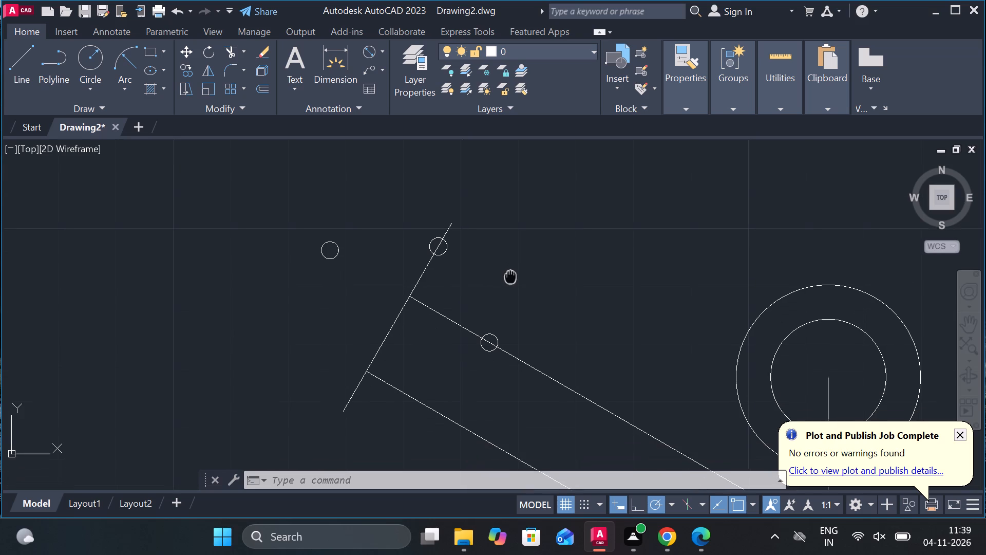
Draw an 11-unit line at 330°, starting 5 units down the perpendicular line from its corner with the upper inclined line.
middle_click_drag(500, 308, 496, 264)
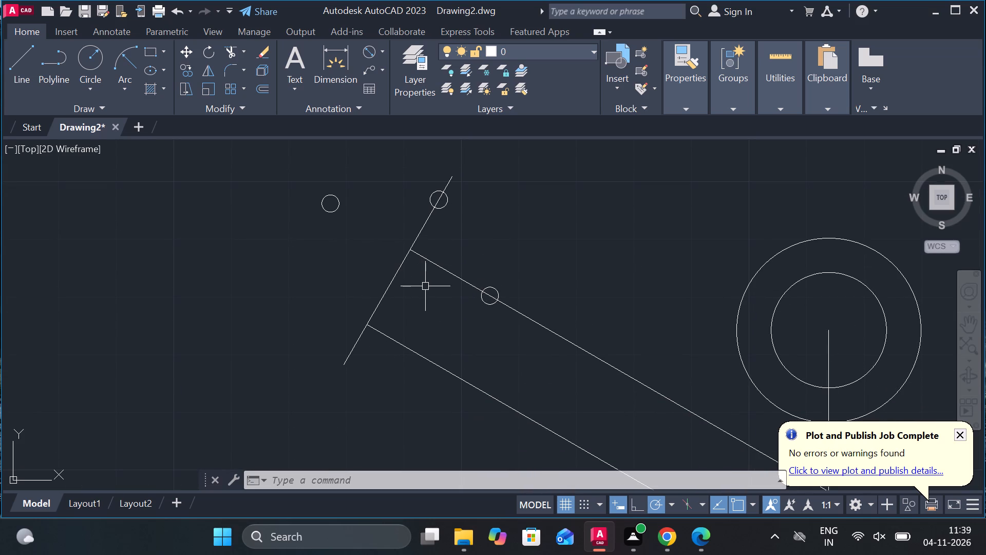
key("l")
key("Return")
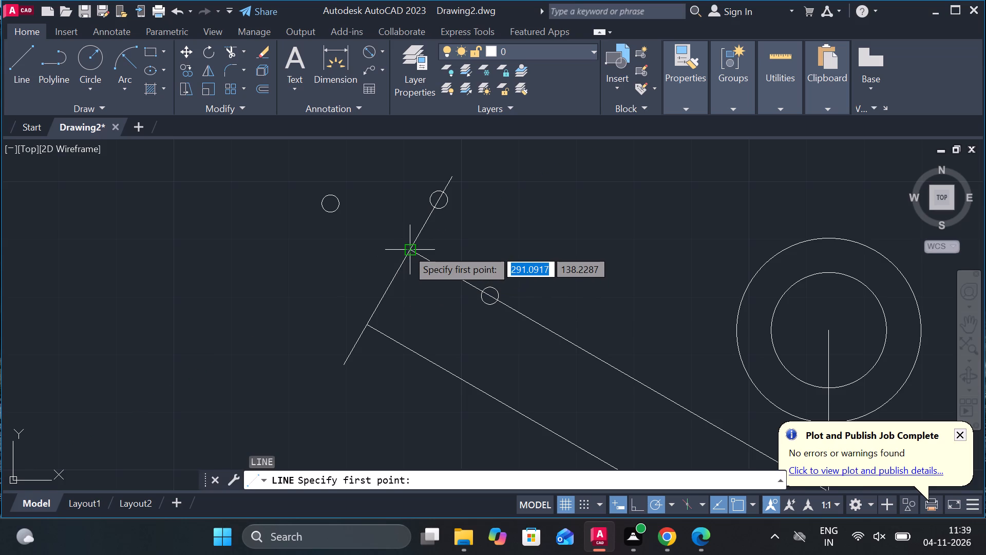
middle_click_drag(407, 249, 408, 240)
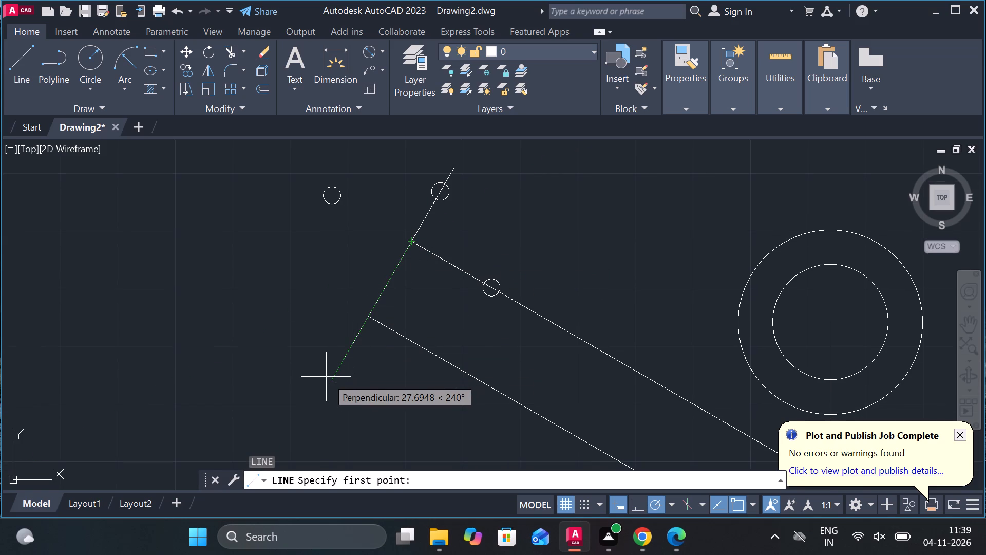
type("5")
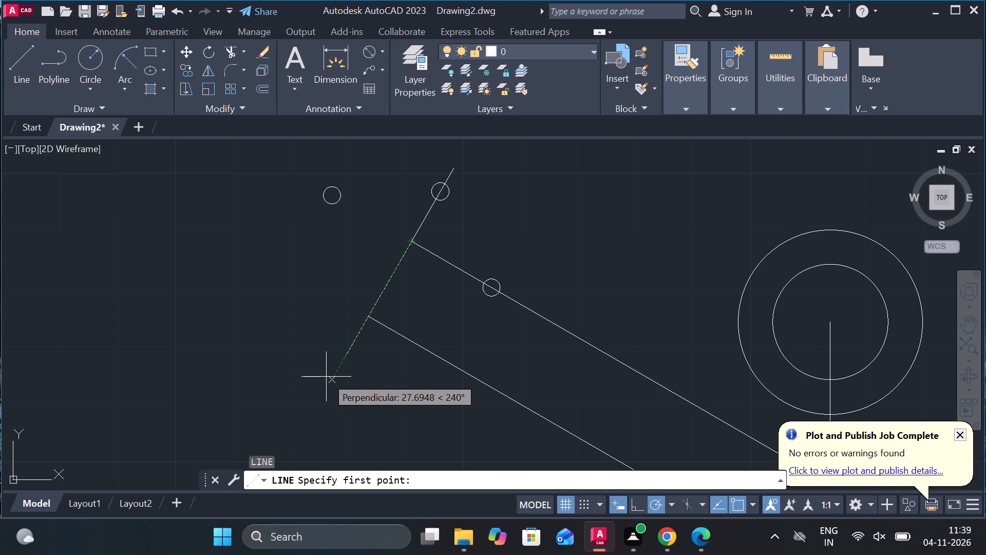
key("space")
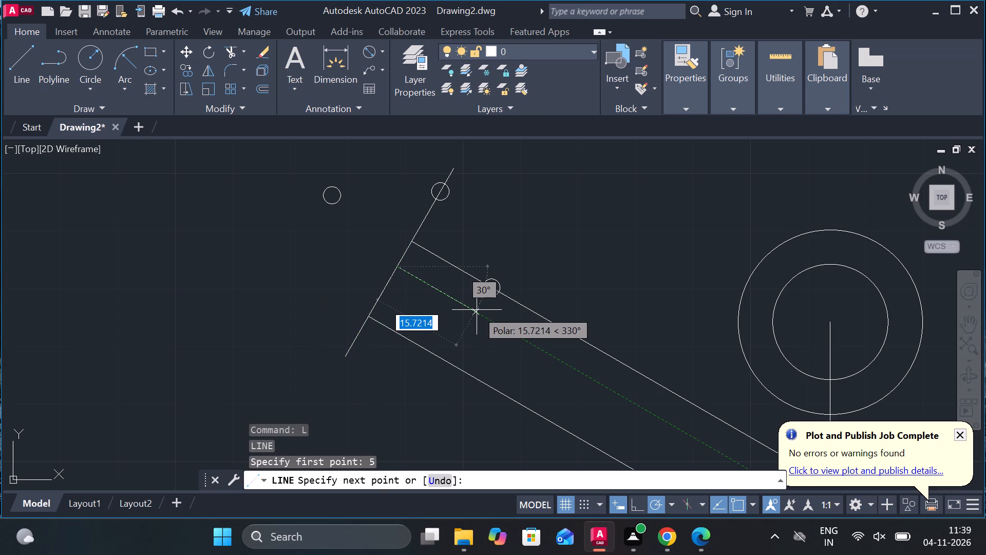
type("11")
key("space")
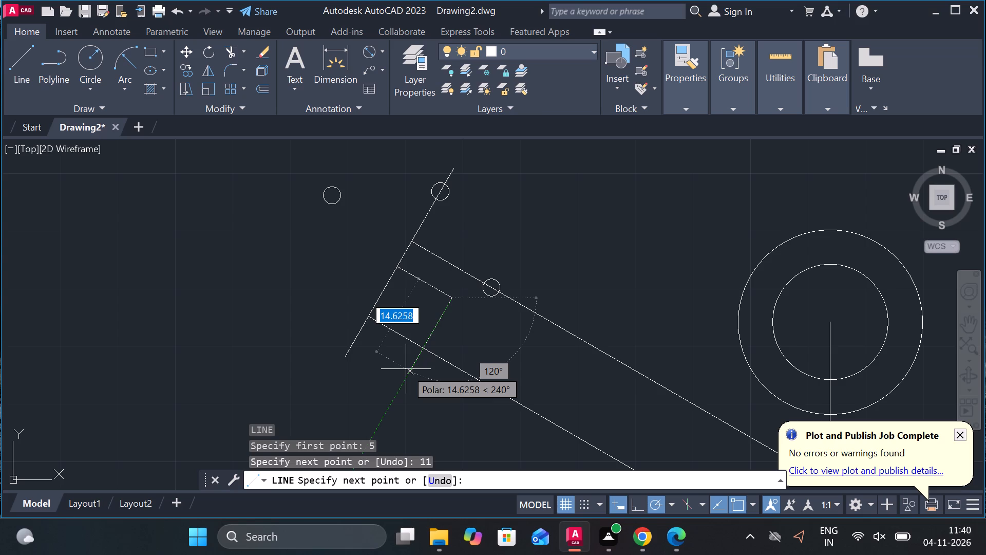
key("Escape")
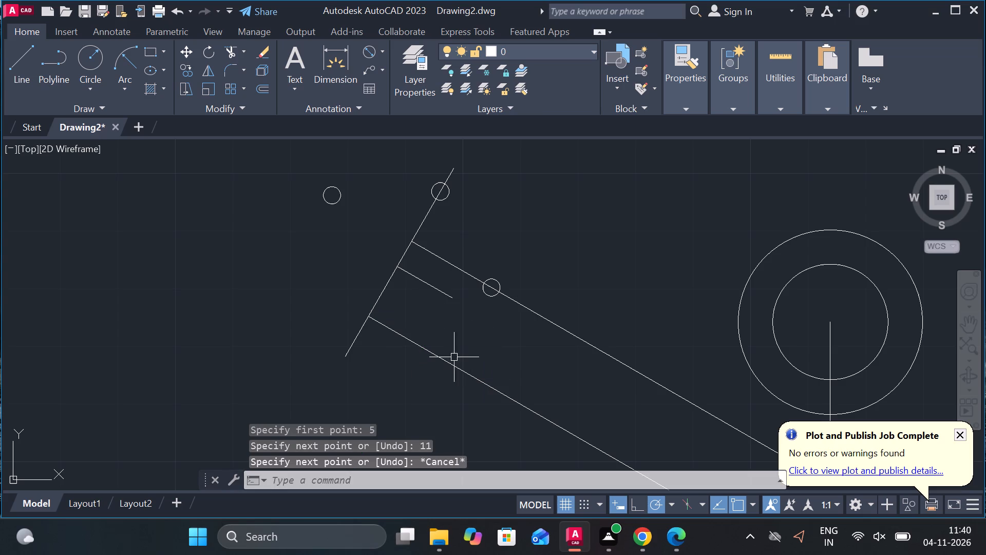
Draw a 9-unit line at 150° outward from the corner of the lower inclined and perpendicular lines.
key("l")
key("Return")
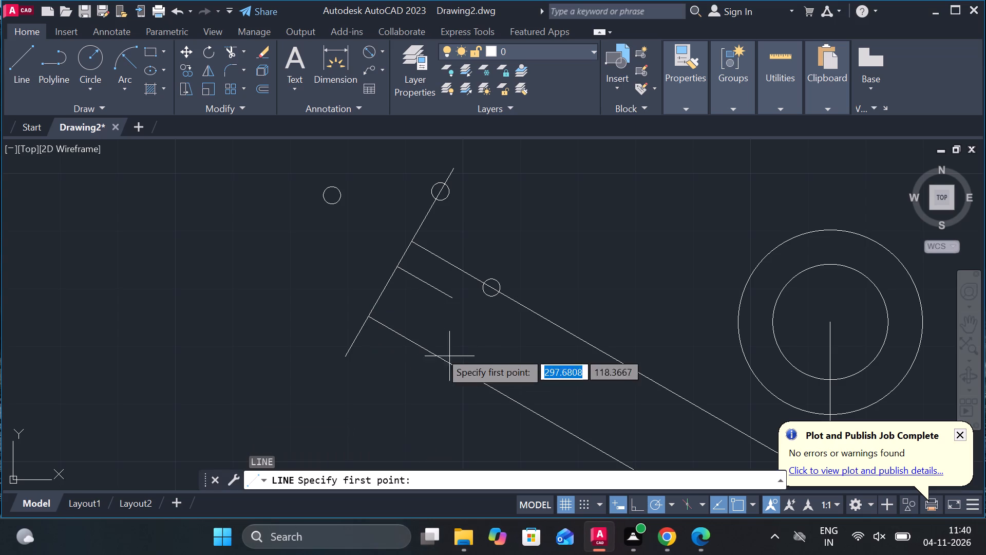
left_click(370, 312)
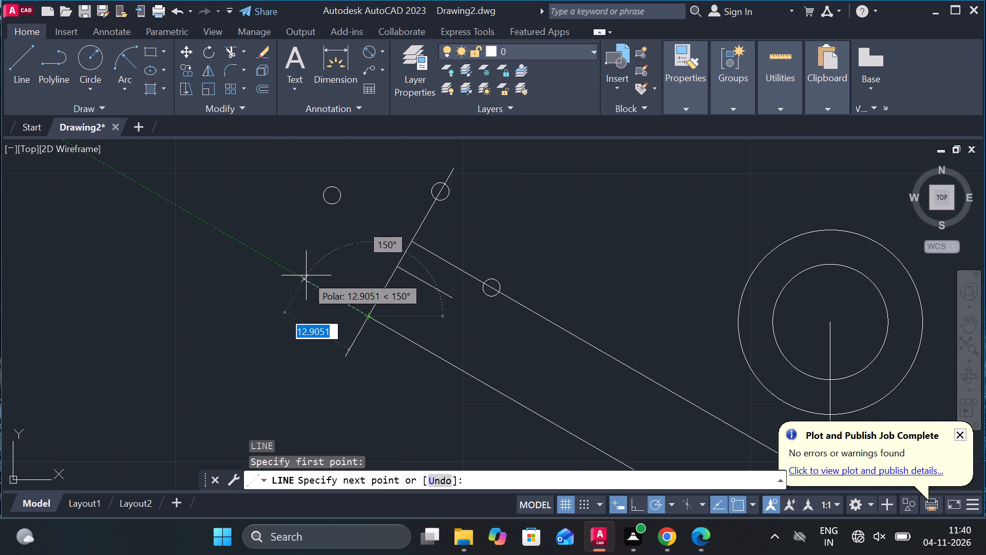
key("9")
key("Return")
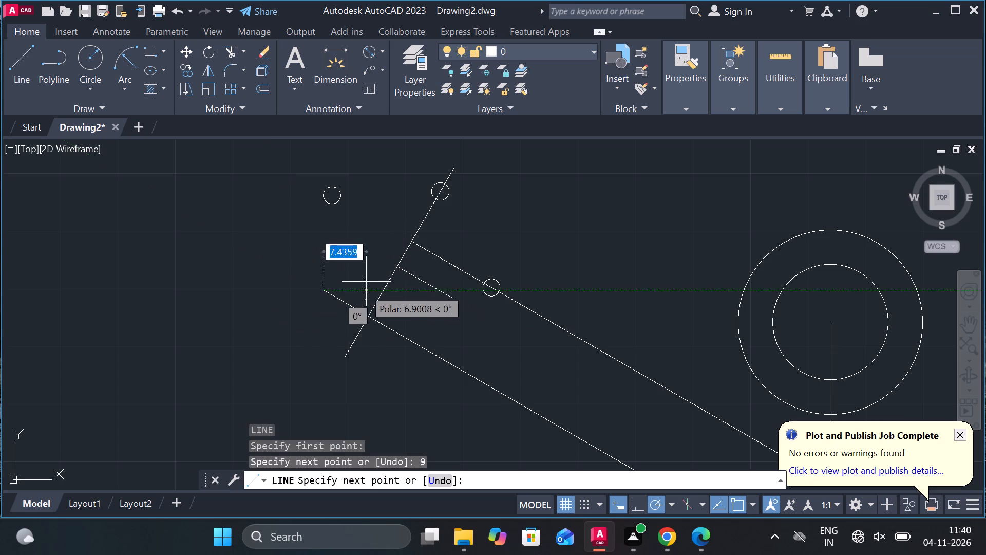
key("Escape")
Erase the long lower inclined line.
left_click(397, 337)
type("E")
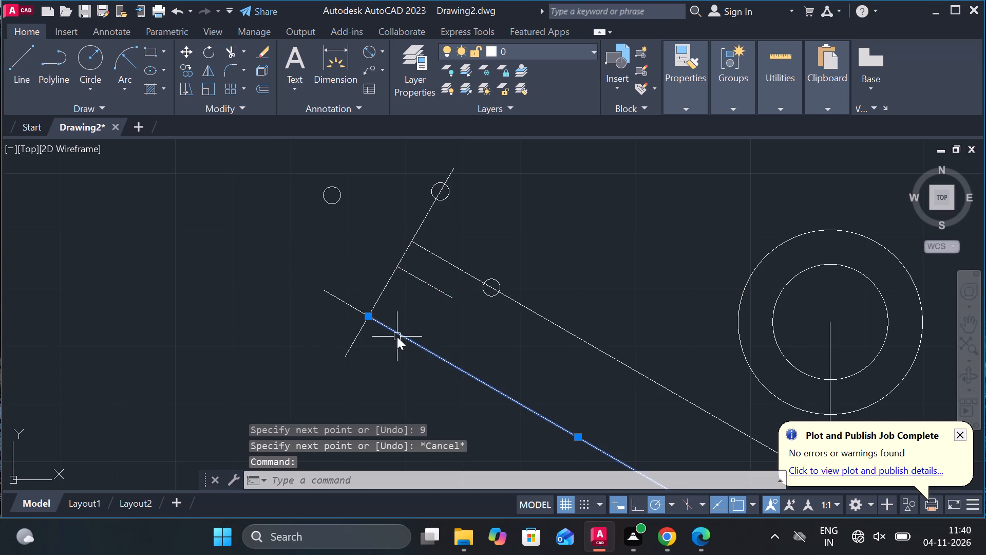
key("space")
Draw a 9-unit line at 330° from the point where the 150° line meets the perpendicular line.
key("l")
key("Return")
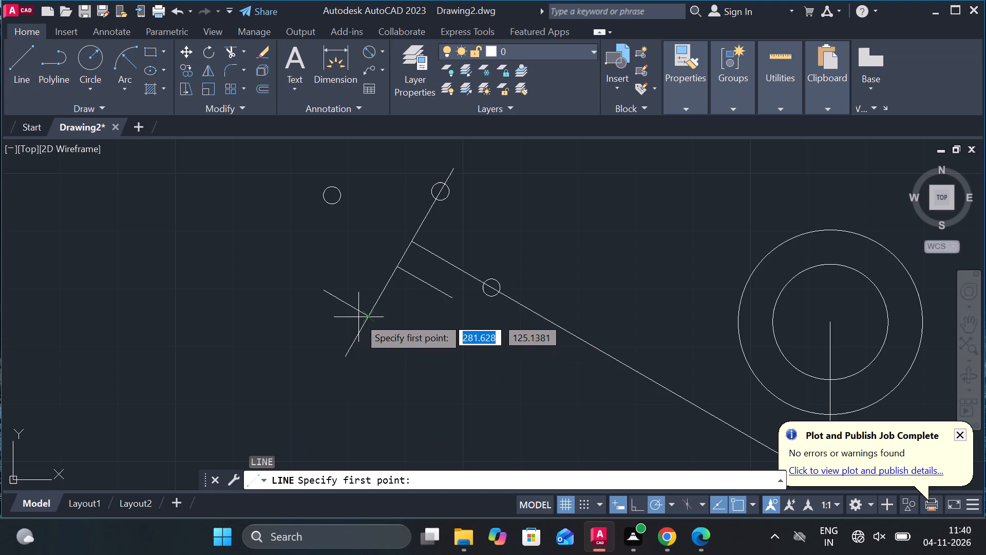
left_click(370, 317)
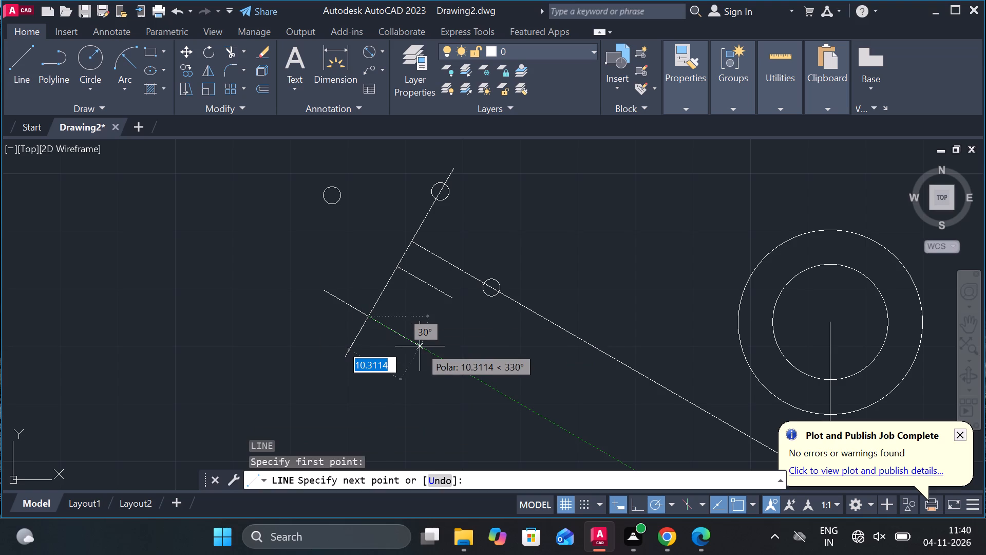
key("9")
key("Return")
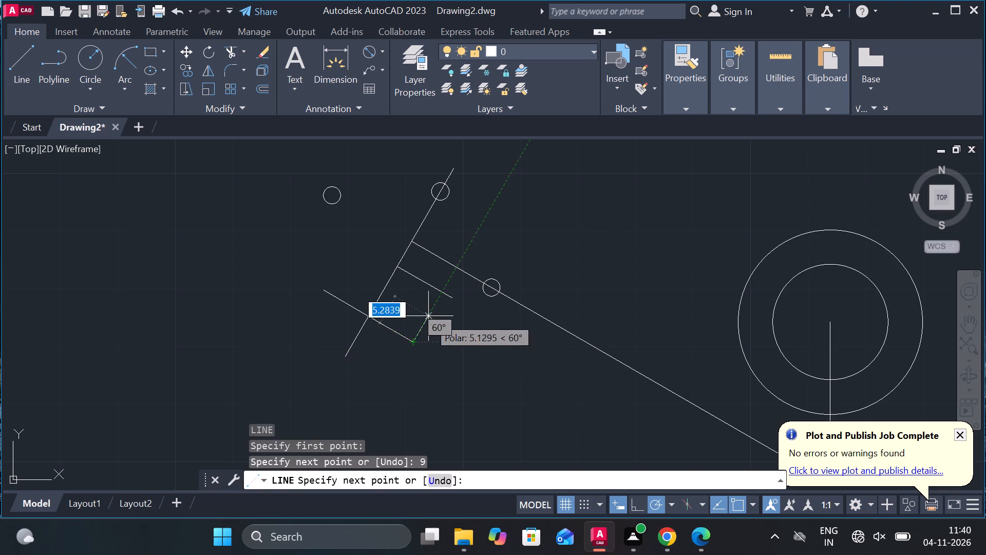
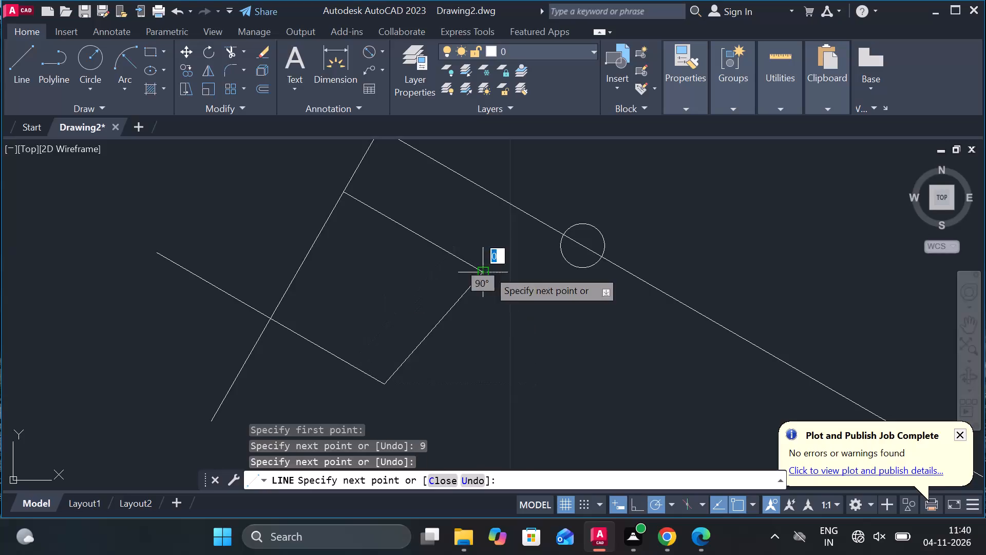
Lengthen the 11-unit inclined line by 11 units at 150° beyond the perpendicular line.
key("Escape")
scroll(509, 324, "down", 1)
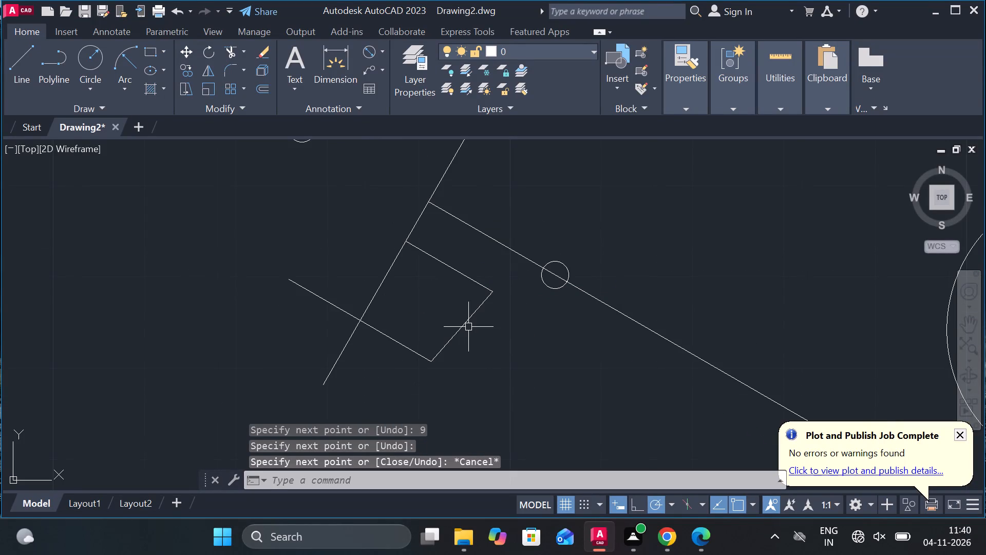
middle_click_drag(432, 331, 447, 344)
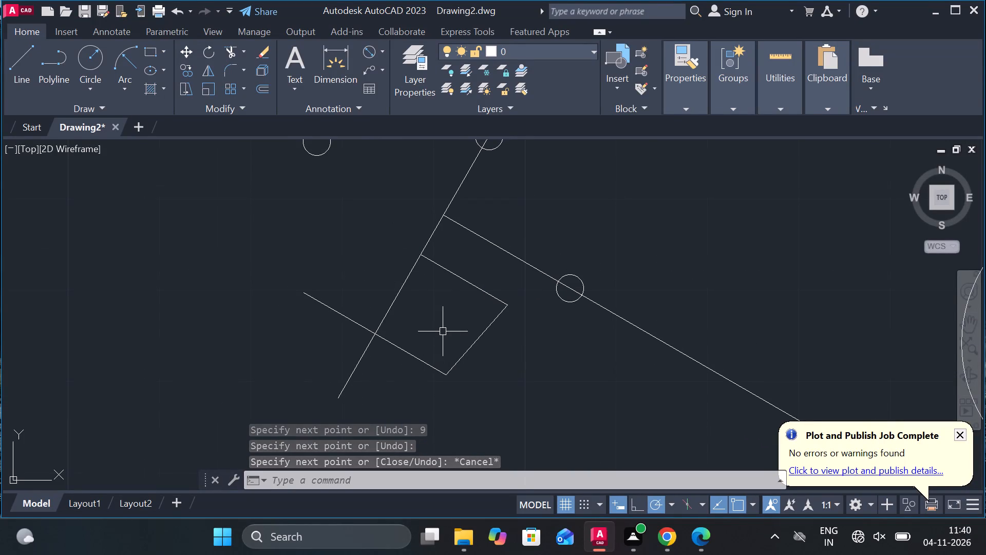
left_click(447, 270)
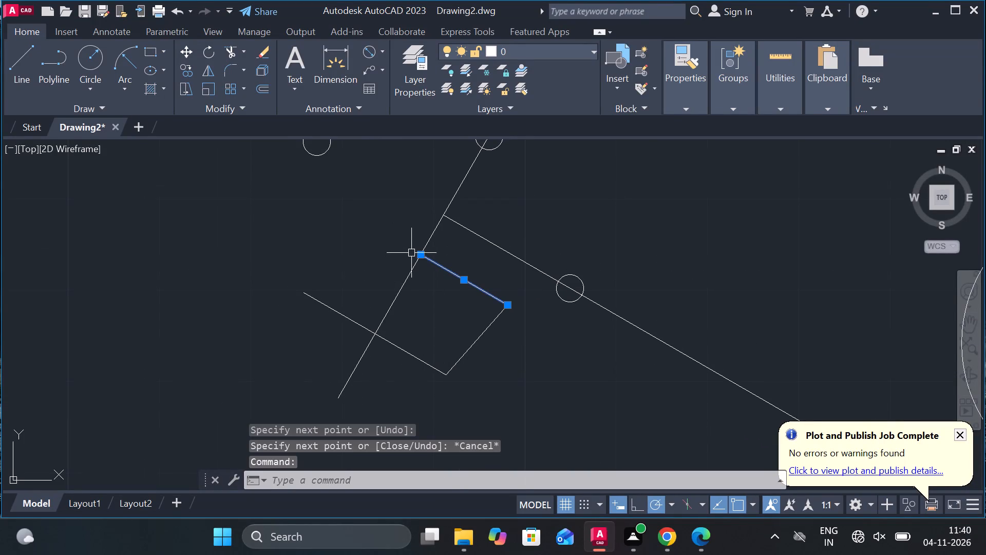
left_click(470, 293)
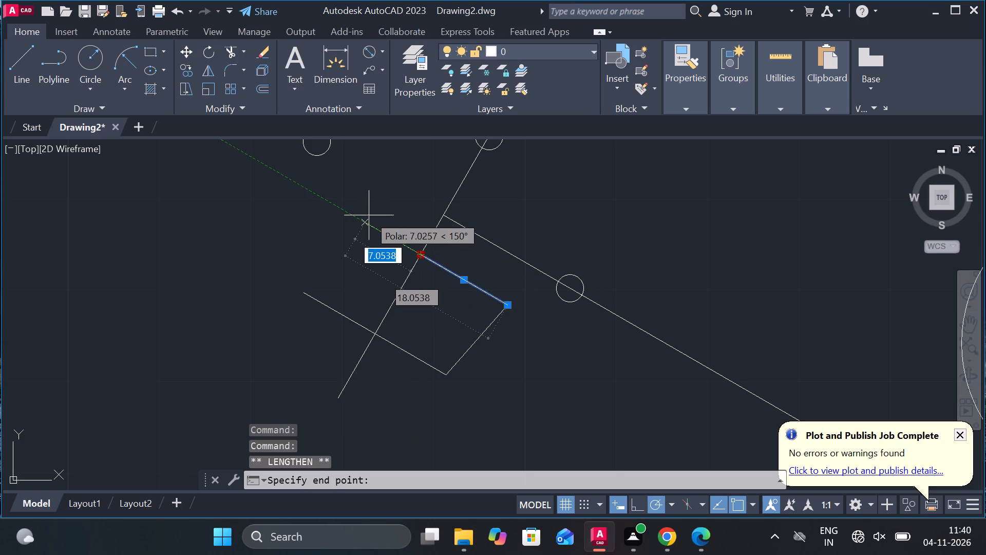
type("11")
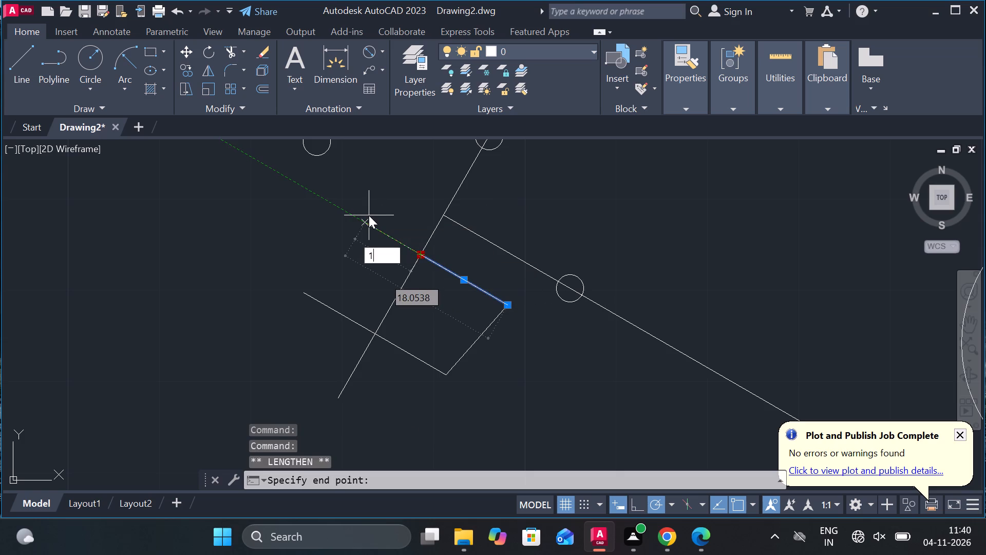
key("space")
key("Escape")
Draw a line joining the outer 150° ends of the two short parallel inclined lines.
key("l")
key("Return")
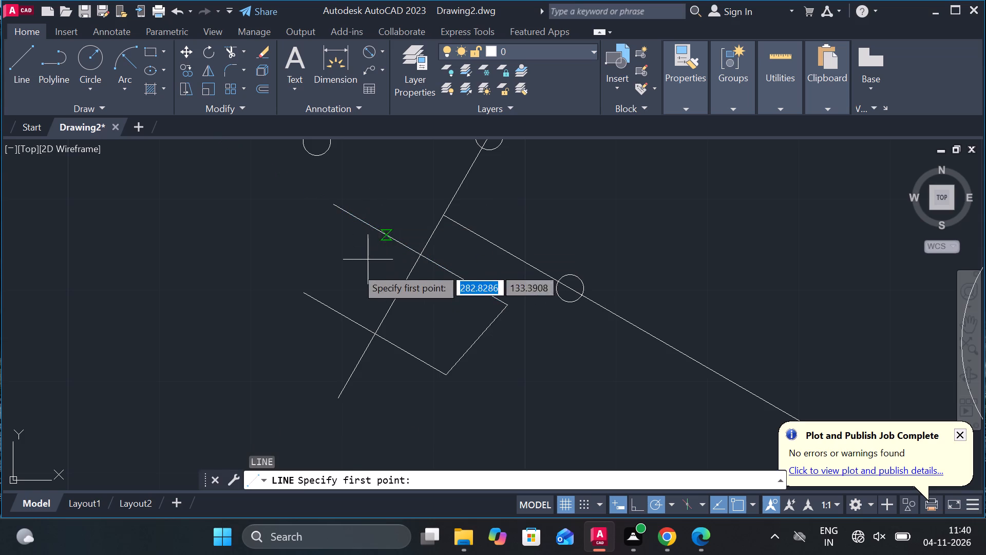
left_click(305, 294)
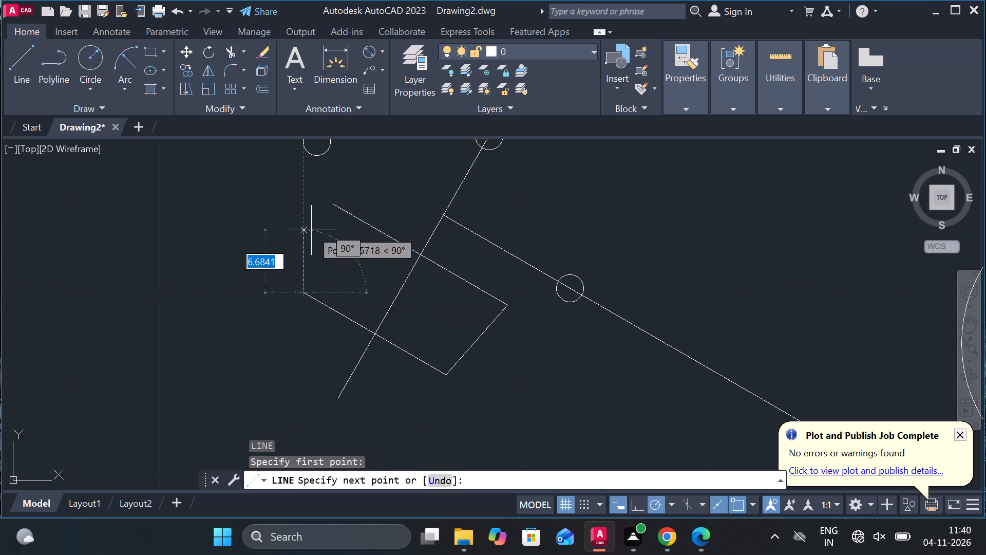
left_click(335, 201)
key("Escape")
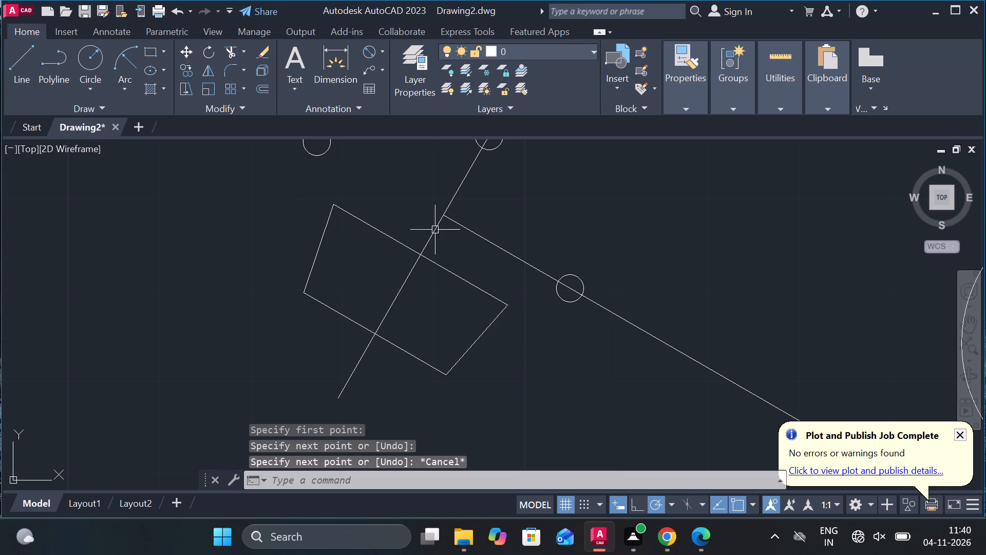
Offset the perpendicular line 22 units to both sides.
scroll(469, 254, "down", 2)
scroll(459, 277, "up", 1)
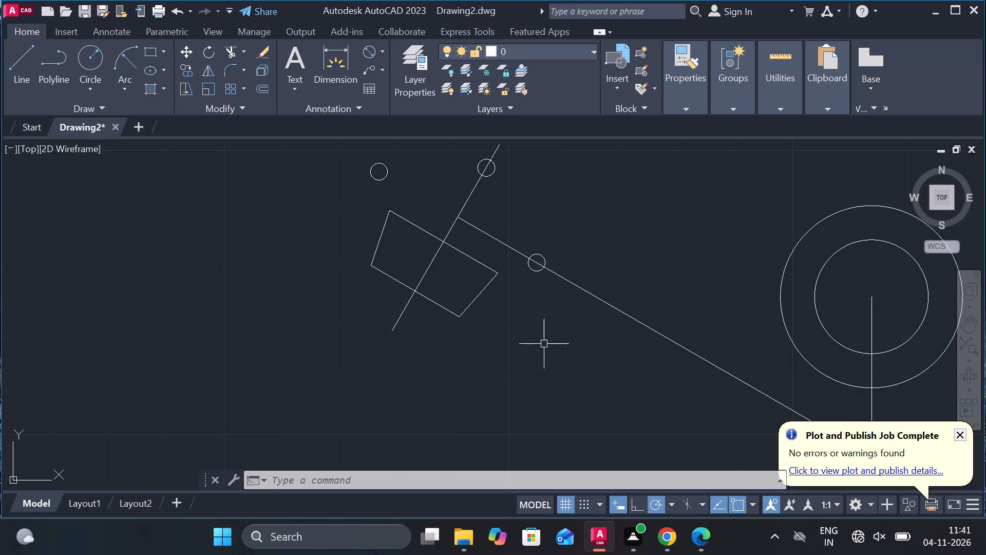
left_click(429, 272)
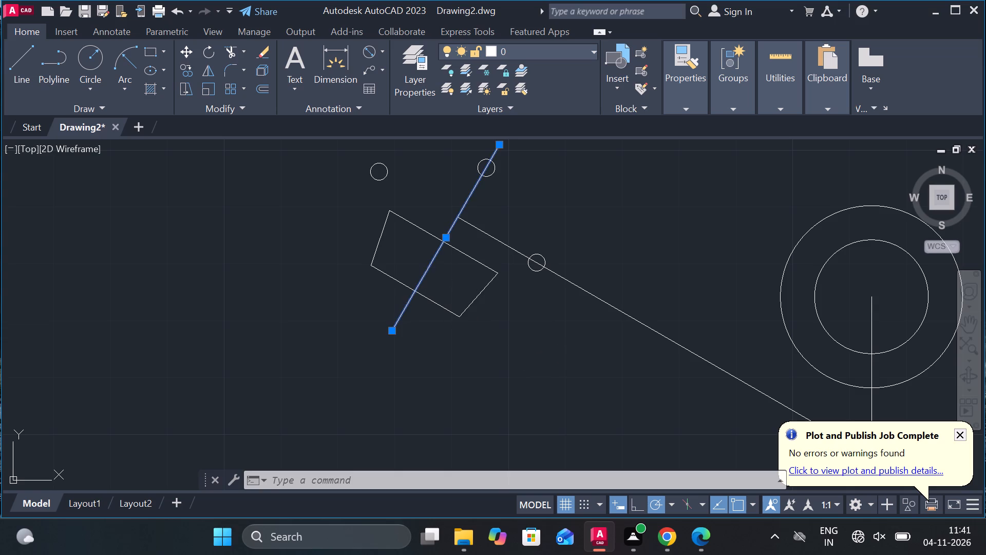
key("o")
key("Return")
key("Return")
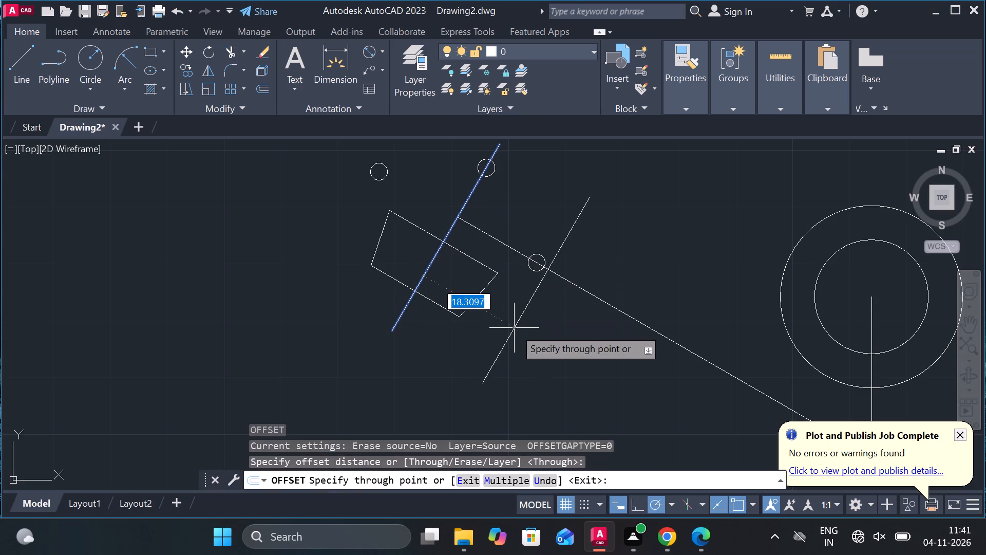
type("22")
key("space")
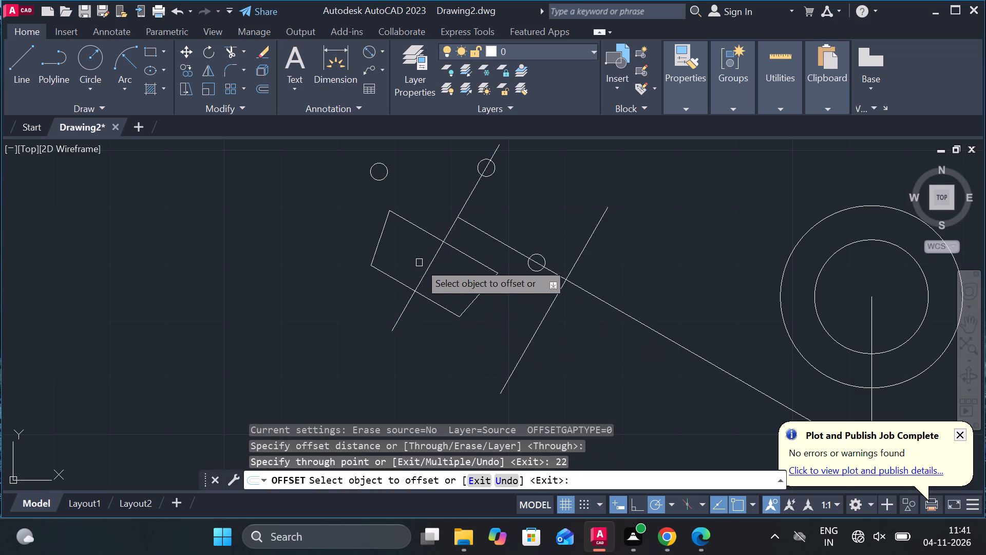
left_click(429, 270)
type("22")
key("space")
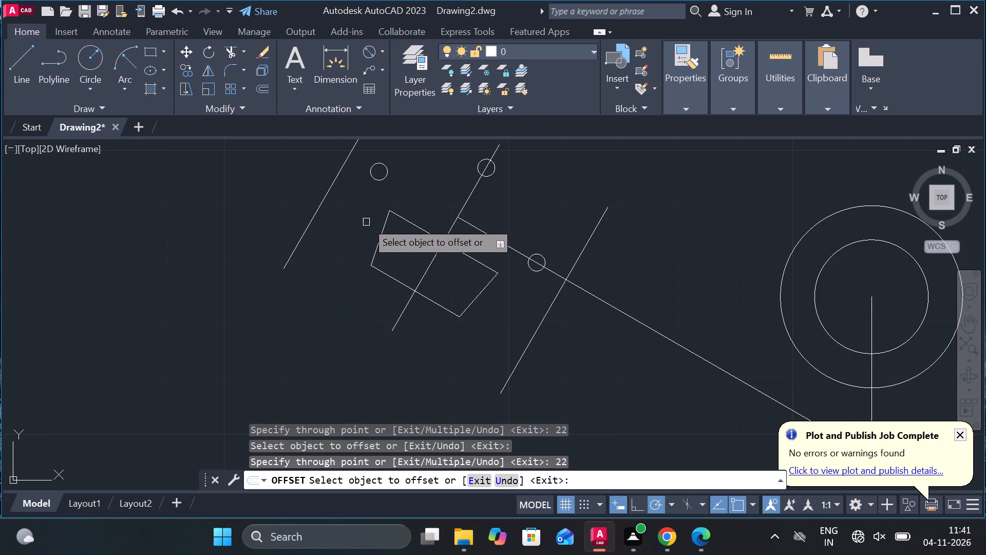
middle_click_drag(351, 230, 385, 286)
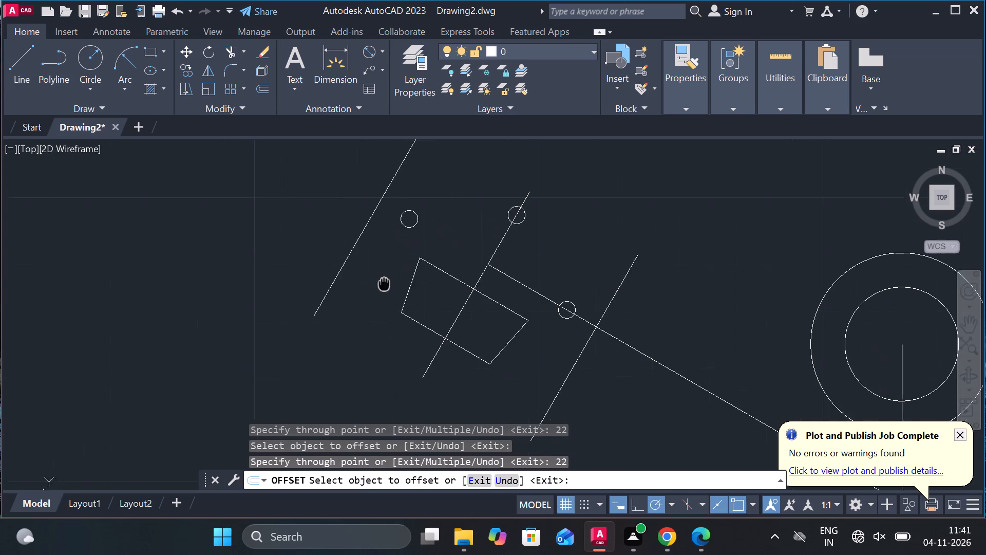
middle_click_drag(385, 286, 381, 287)
key("Escape")
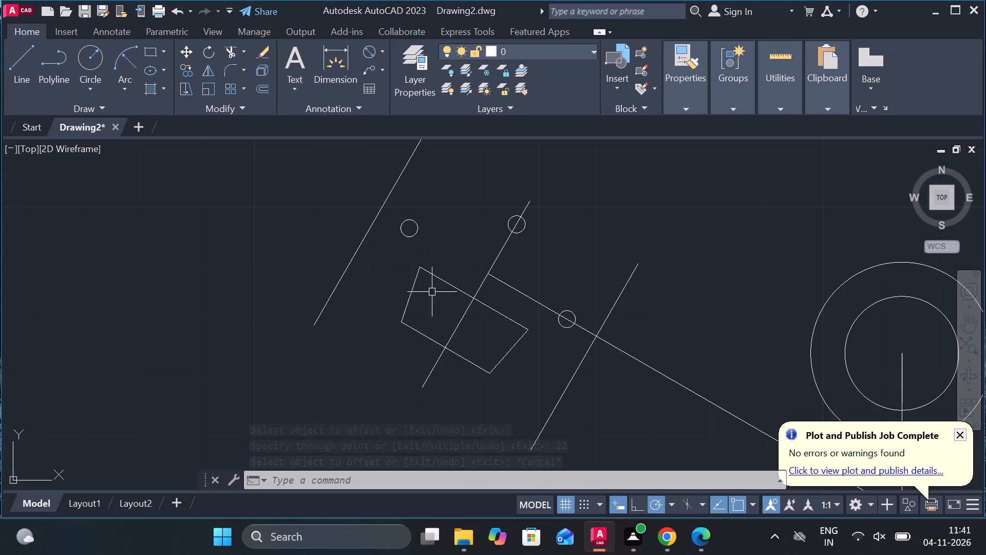
Draw a start-end-radius arc from the notch's lower corner to where the long inclined line crosses the nearer offset line, with the radius reaching that offset line's upper end.
middle_click_drag(466, 321, 455, 297)
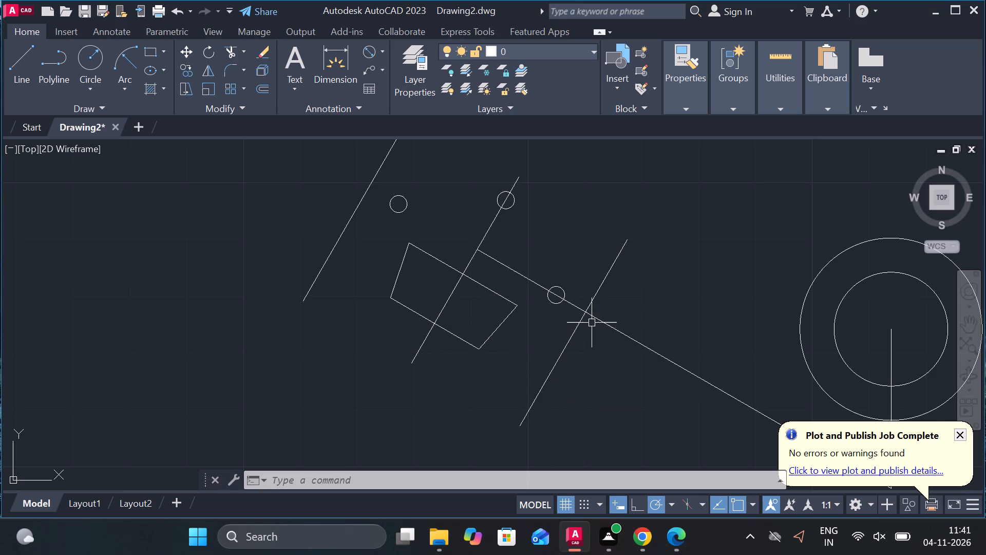
left_click(126, 59)
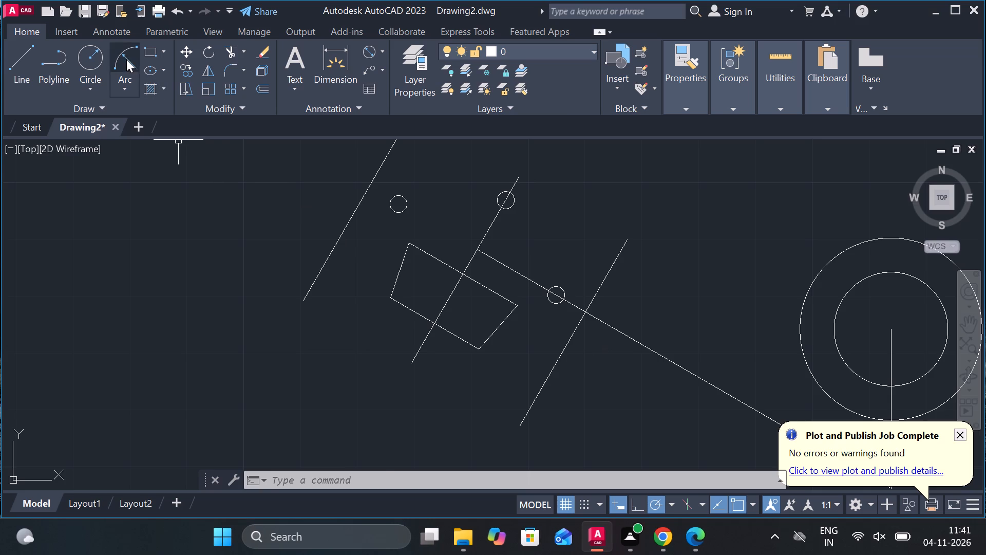
left_click(481, 350)
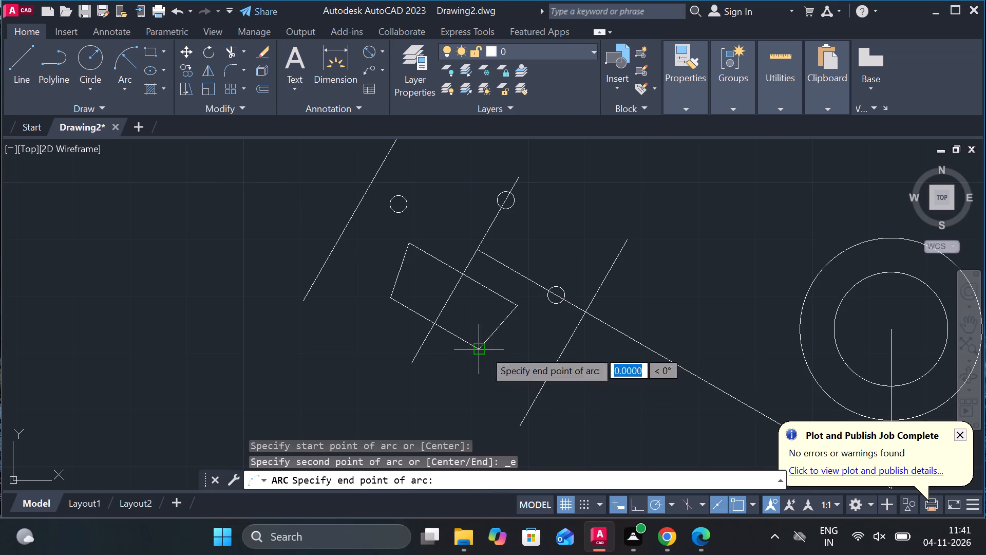
left_click(583, 307)
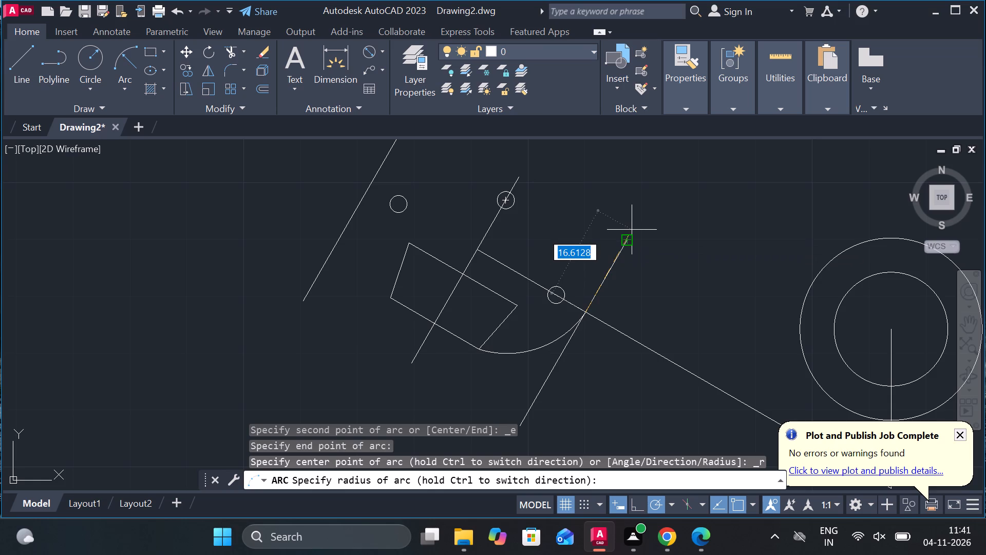
left_click(632, 230)
middle_click_drag(596, 364, 605, 365)
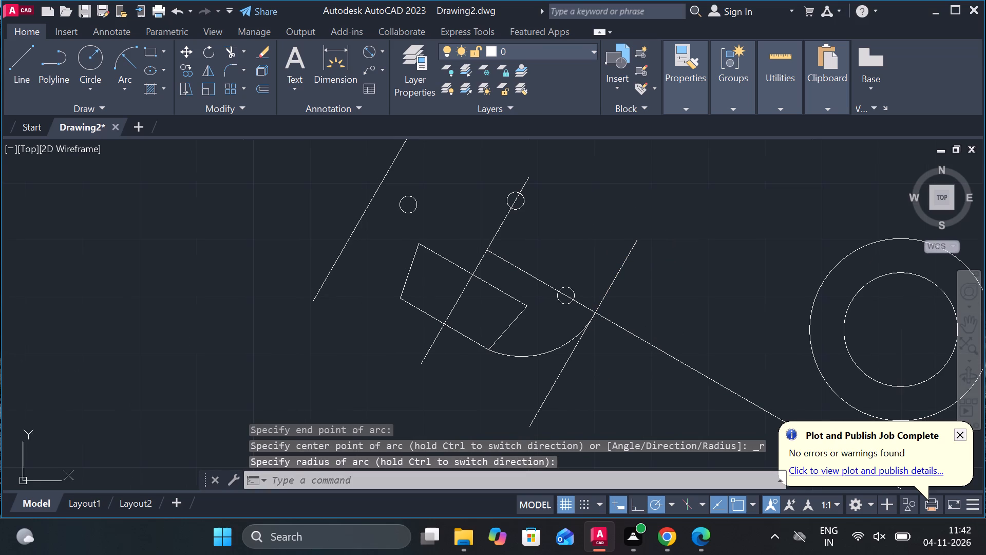
key("Escape")
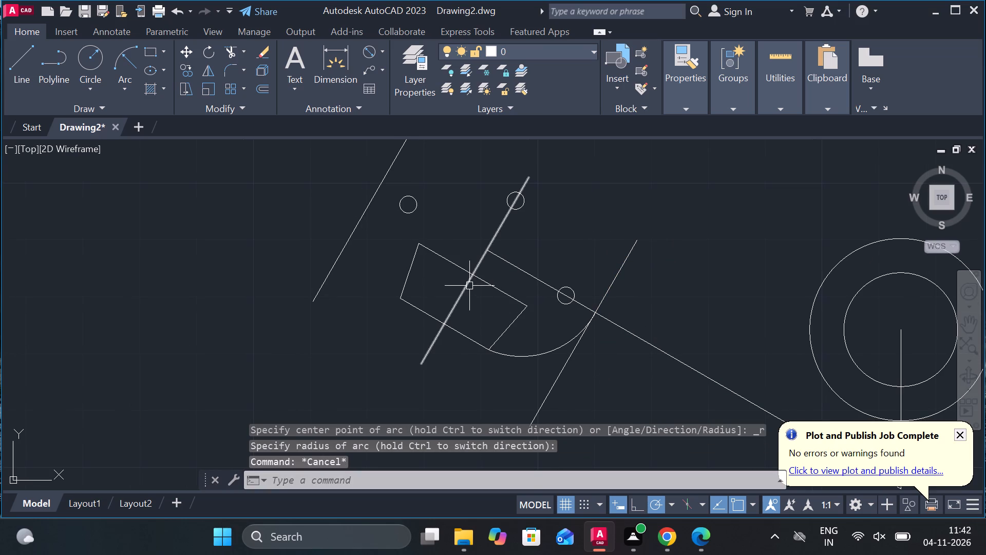
key("Escape")
Mirror the arc about the perpendicular line, keeping the original arc.
left_click(550, 349)
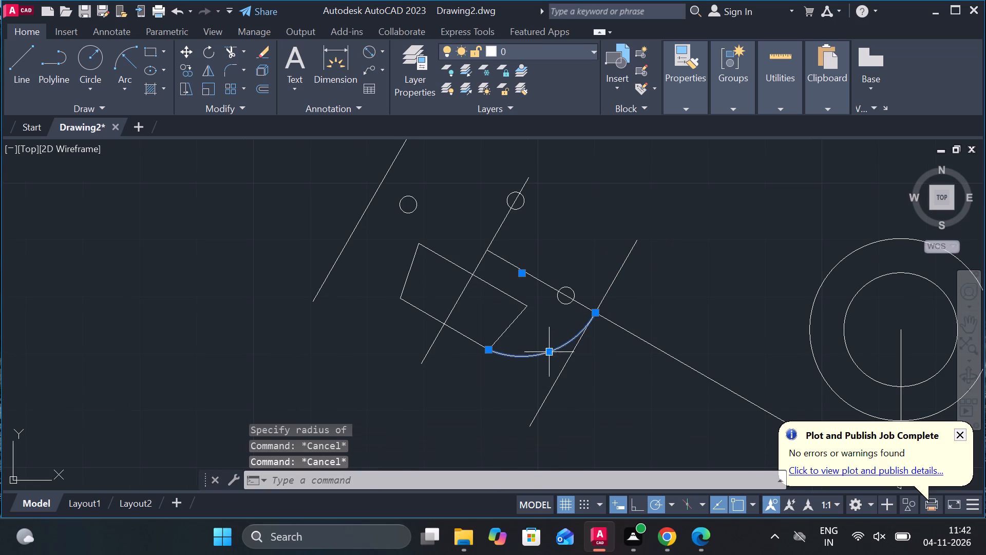
type("MI")
key("Return")
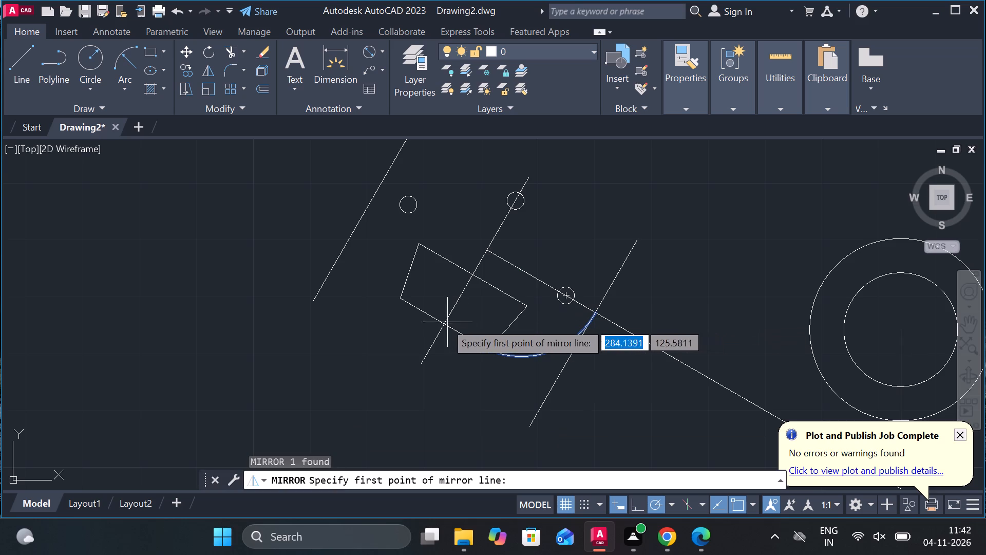
left_click(444, 322)
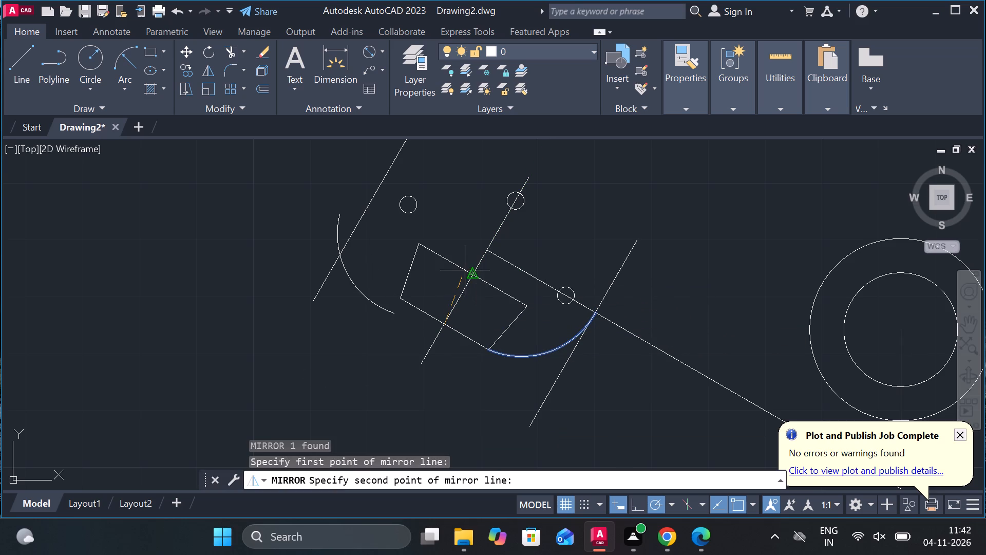
left_click(483, 253)
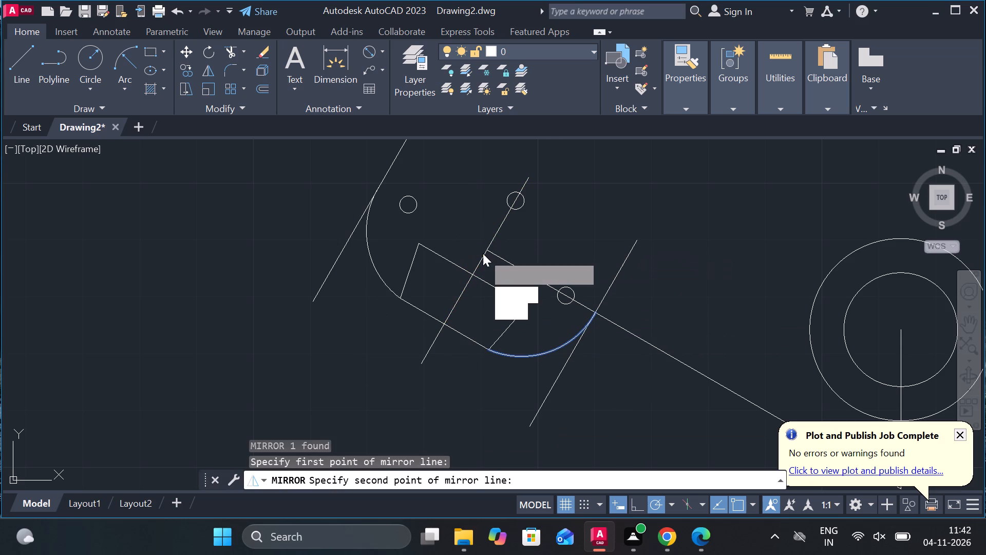
left_click(509, 313)
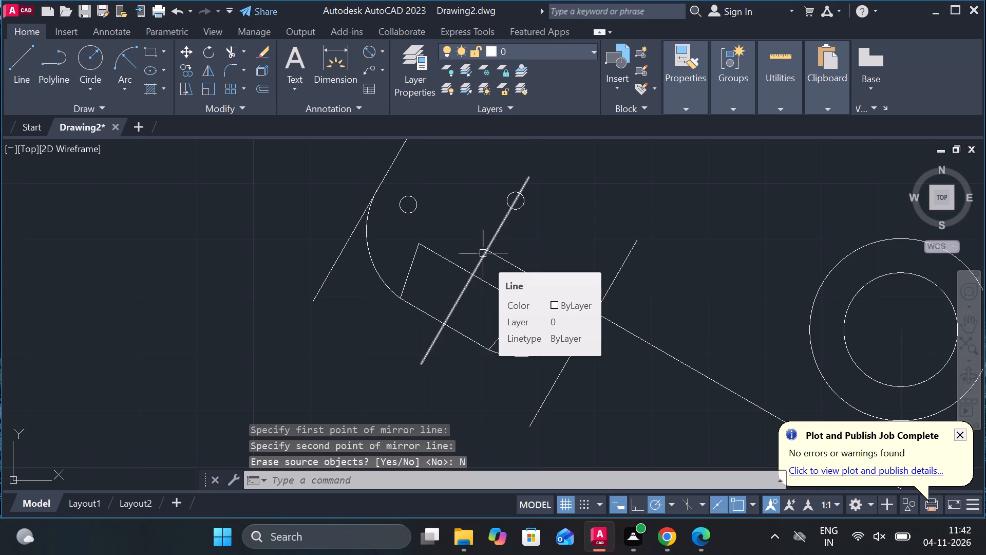
Trim away both halves of the lower inclined line between the two arcs, leaving the notch open.
middle_click_drag(511, 261, 519, 262)
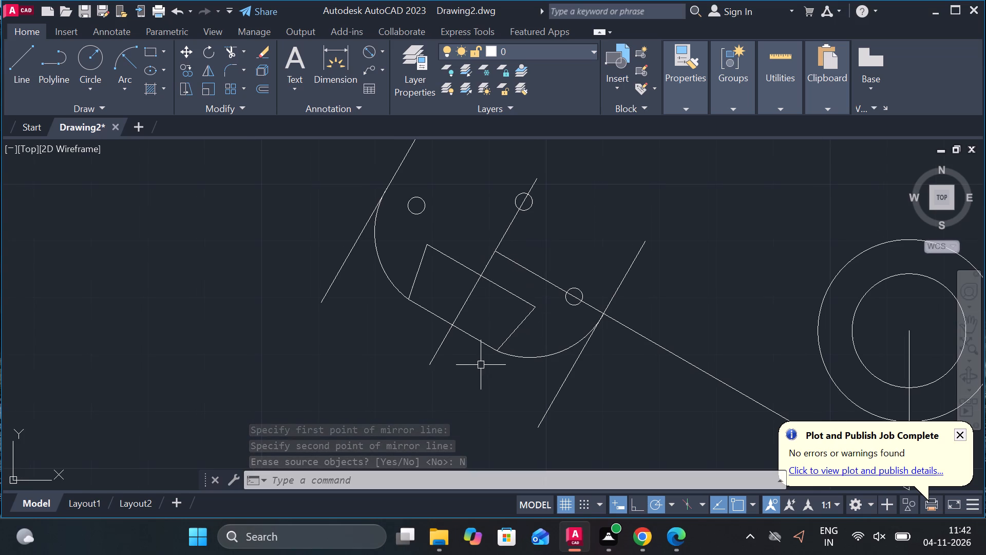
type("TR")
key("space")
left_click(424, 304)
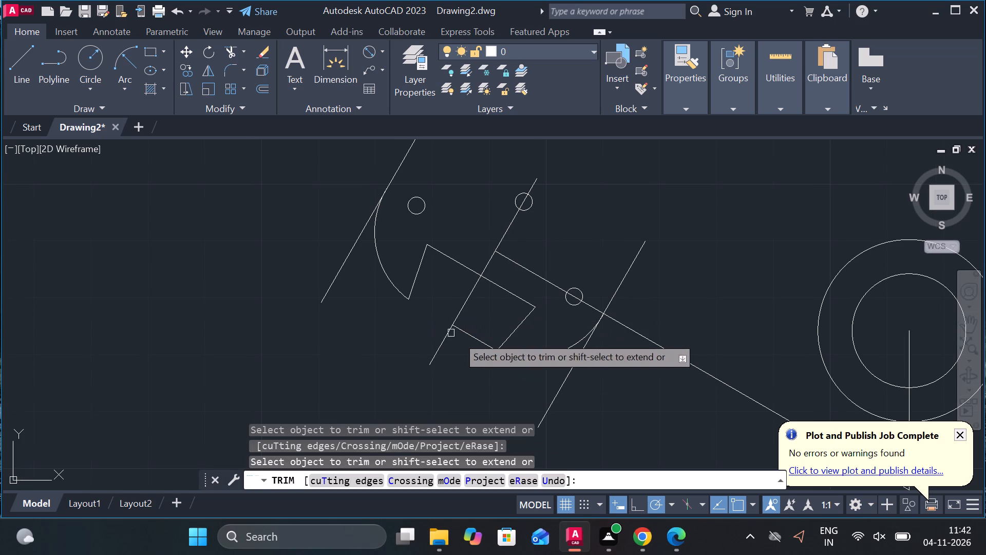
left_click(467, 339)
middle_click(462, 372)
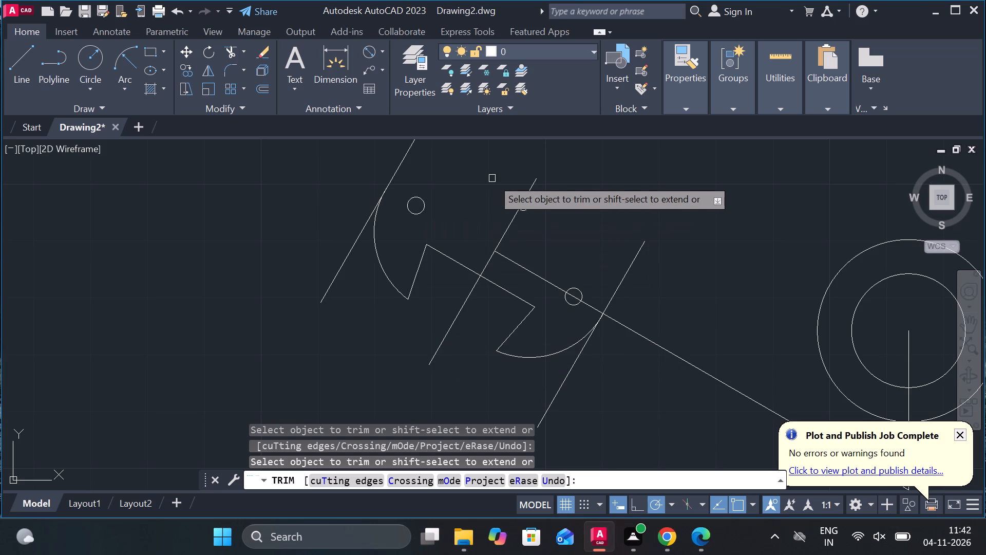
middle_click_drag(532, 236, 545, 187)
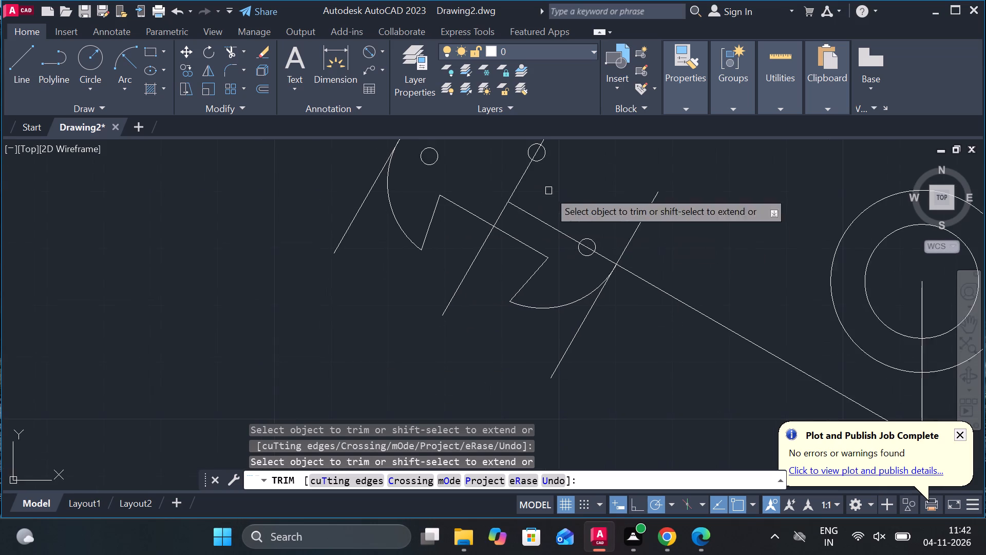
scroll(557, 231, "down", 2)
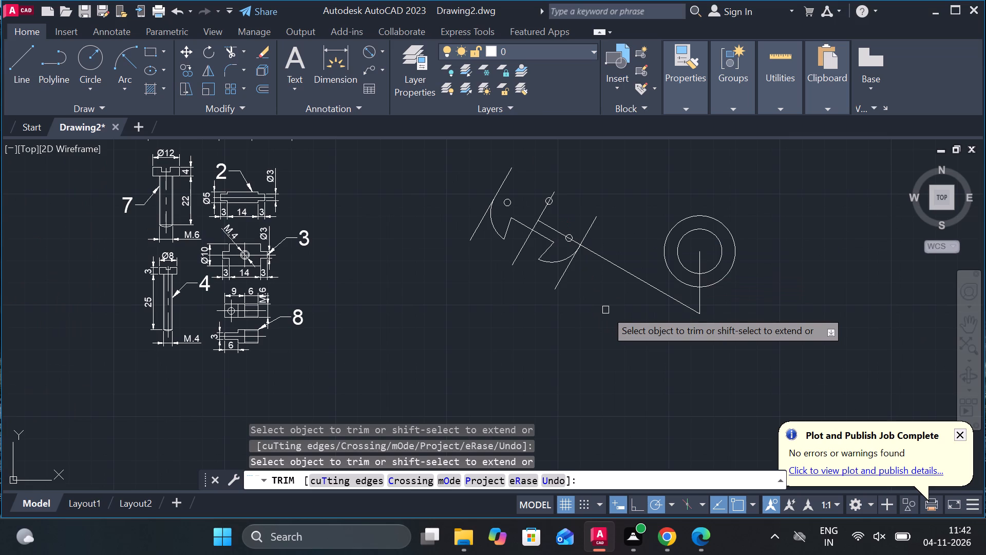
key("Escape")
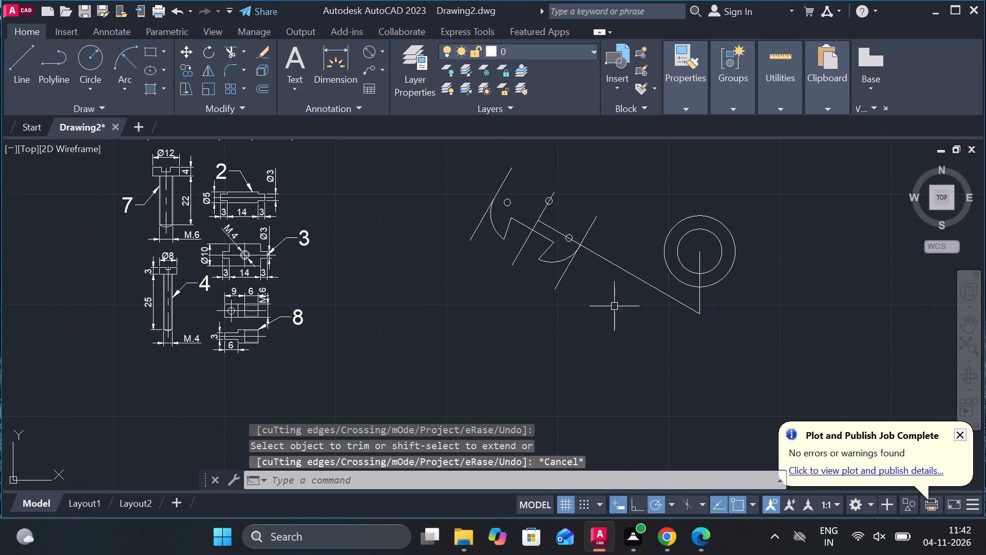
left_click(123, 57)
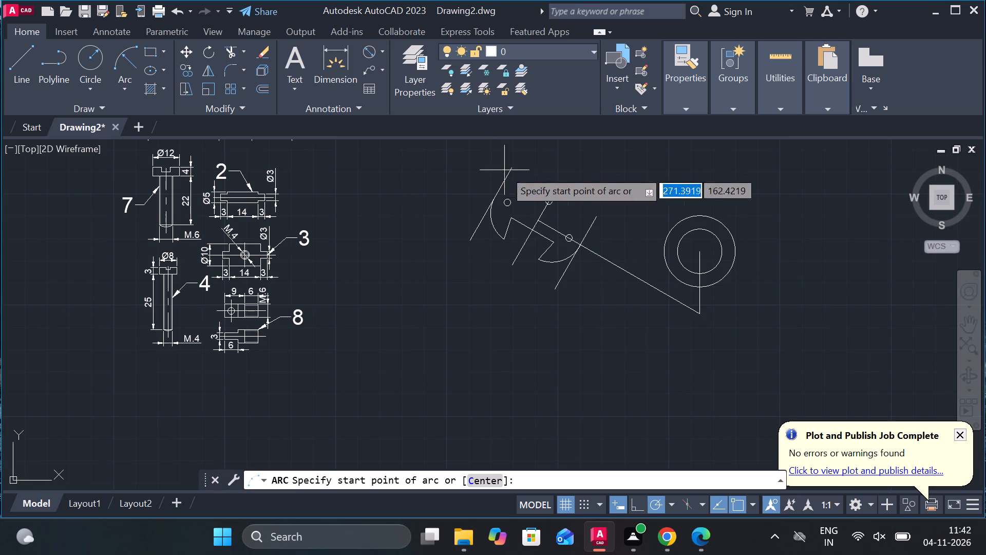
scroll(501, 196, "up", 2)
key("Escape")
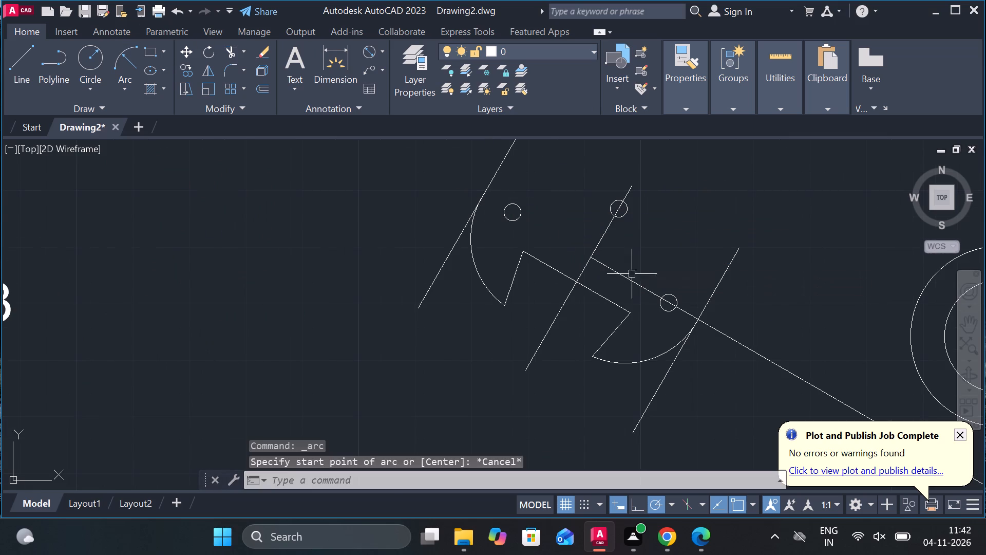
Extend the long inclined line past the small hole to the far offset line, where the far arc ends.
key("e")
type("X")
key("space")
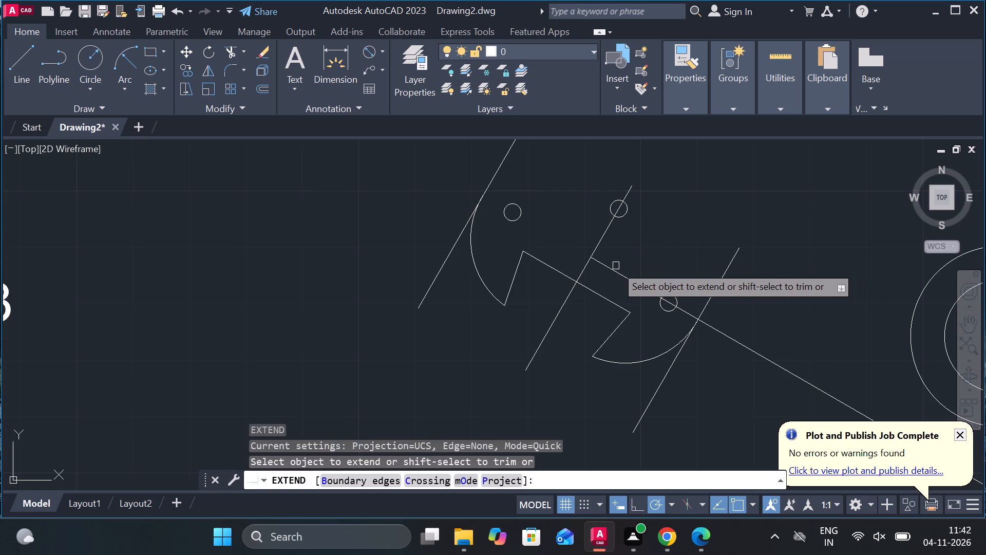
left_click(604, 266)
left_click(535, 225)
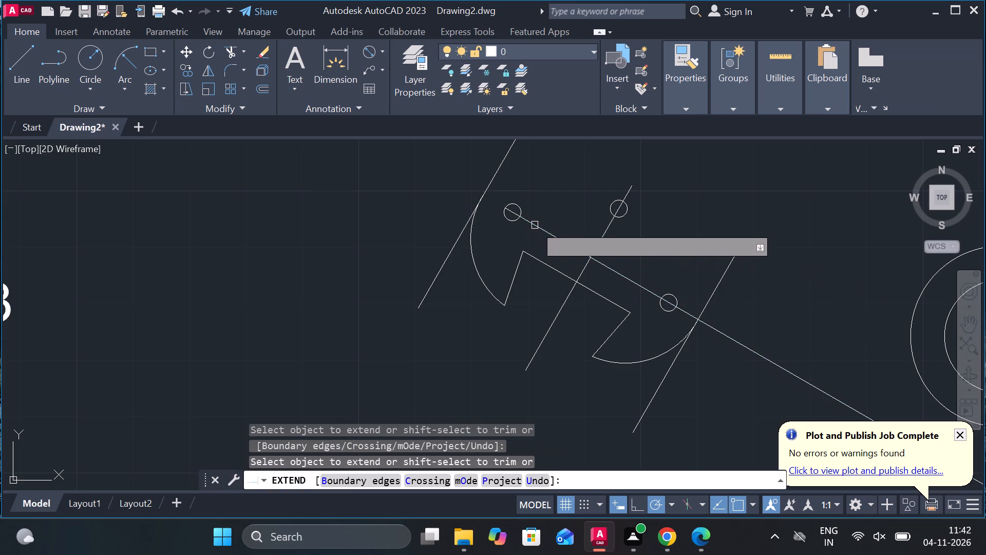
left_click(514, 212)
key("Escape")
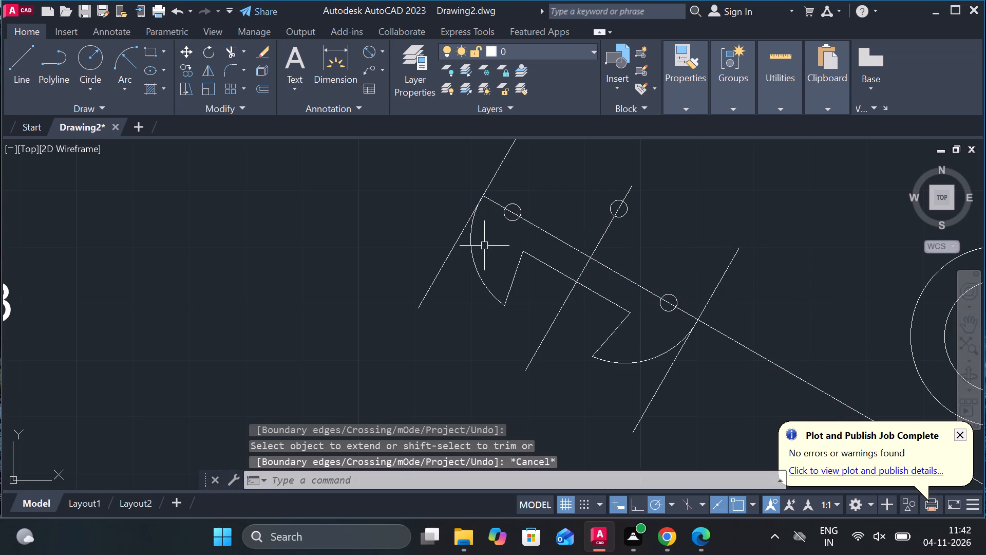
scroll(474, 250, "down", 1)
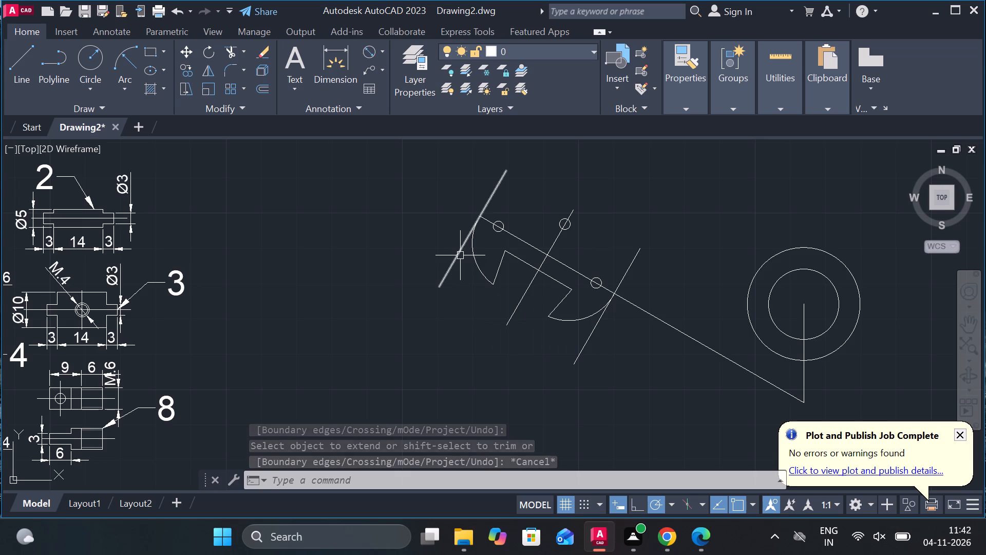
key("Escape")
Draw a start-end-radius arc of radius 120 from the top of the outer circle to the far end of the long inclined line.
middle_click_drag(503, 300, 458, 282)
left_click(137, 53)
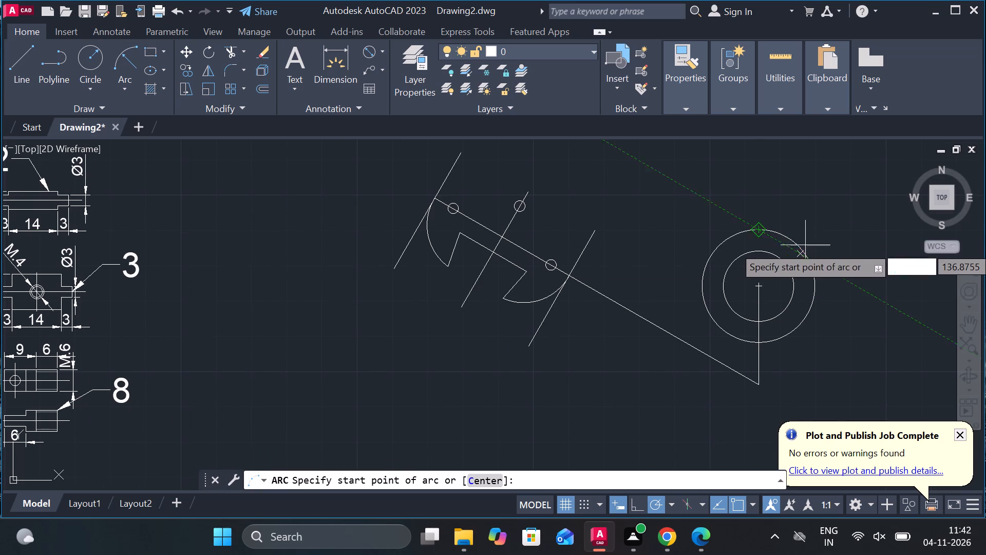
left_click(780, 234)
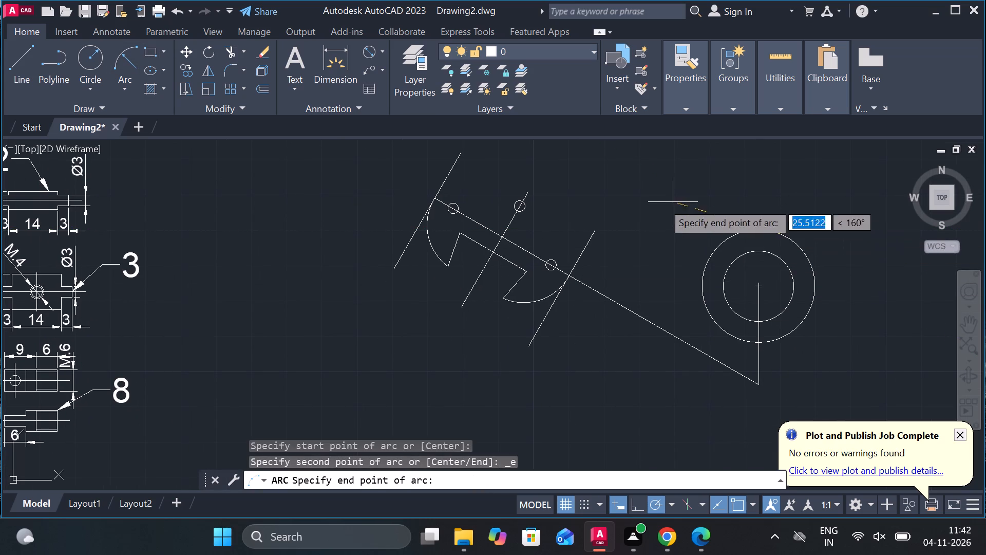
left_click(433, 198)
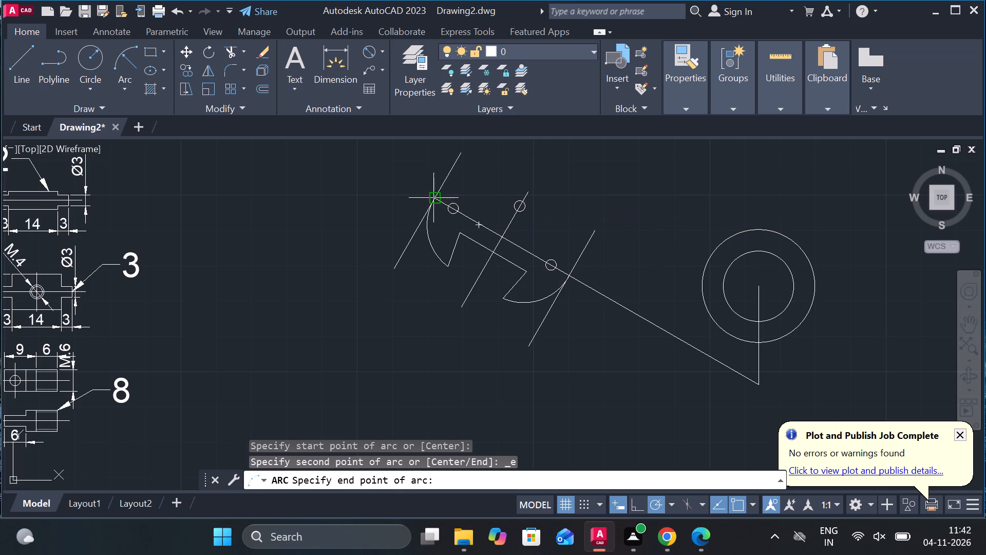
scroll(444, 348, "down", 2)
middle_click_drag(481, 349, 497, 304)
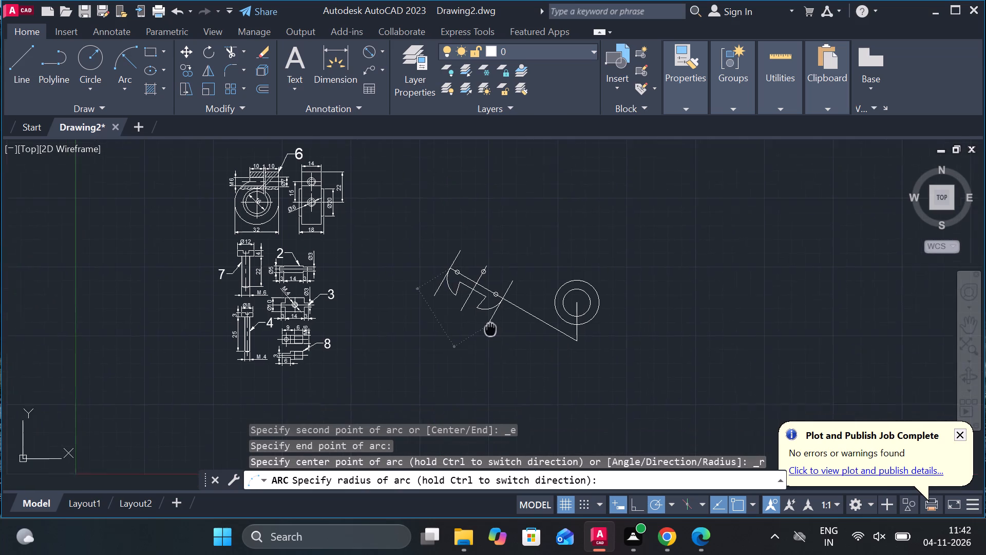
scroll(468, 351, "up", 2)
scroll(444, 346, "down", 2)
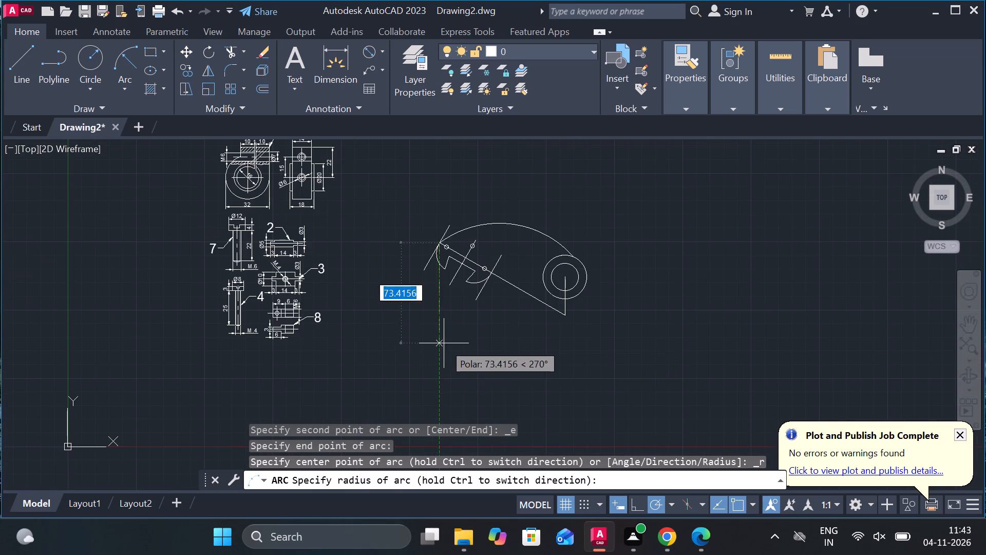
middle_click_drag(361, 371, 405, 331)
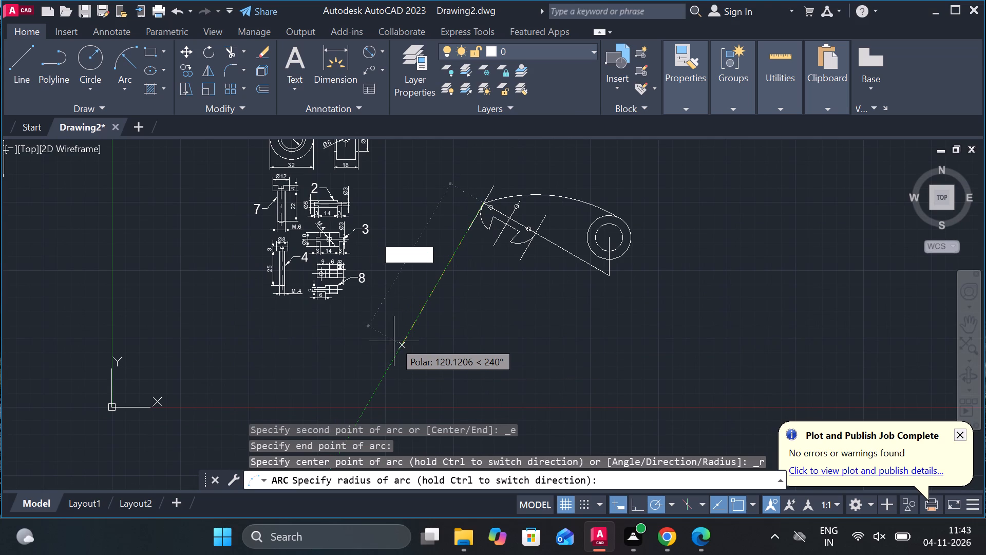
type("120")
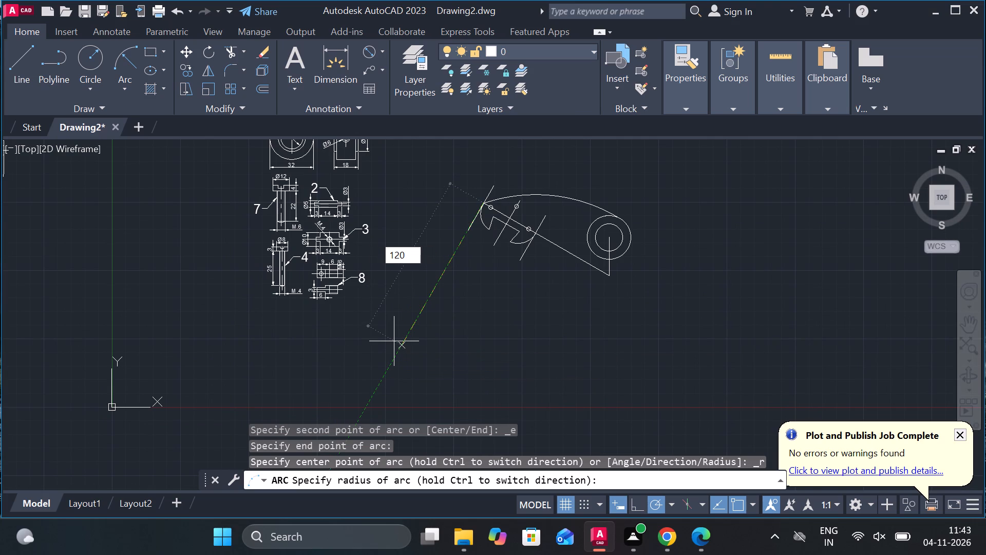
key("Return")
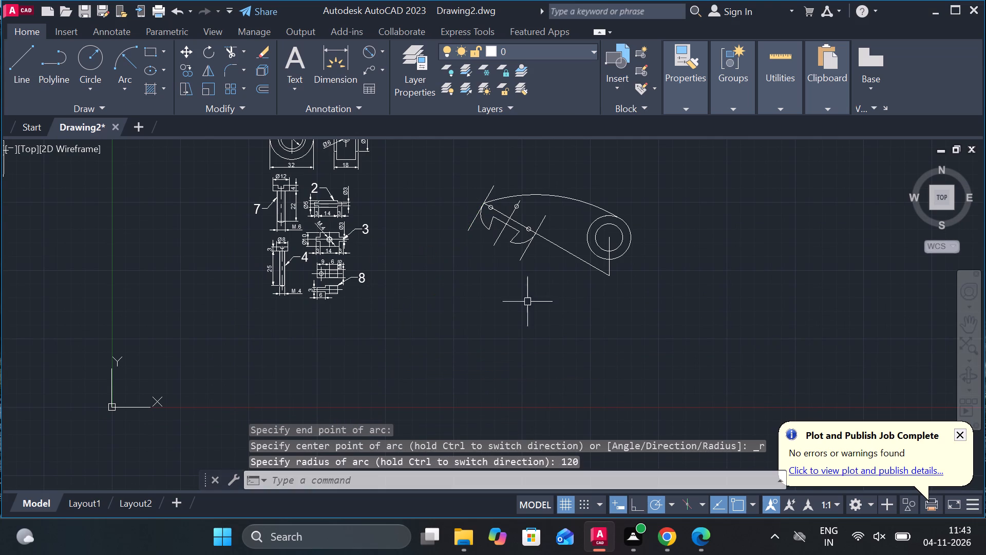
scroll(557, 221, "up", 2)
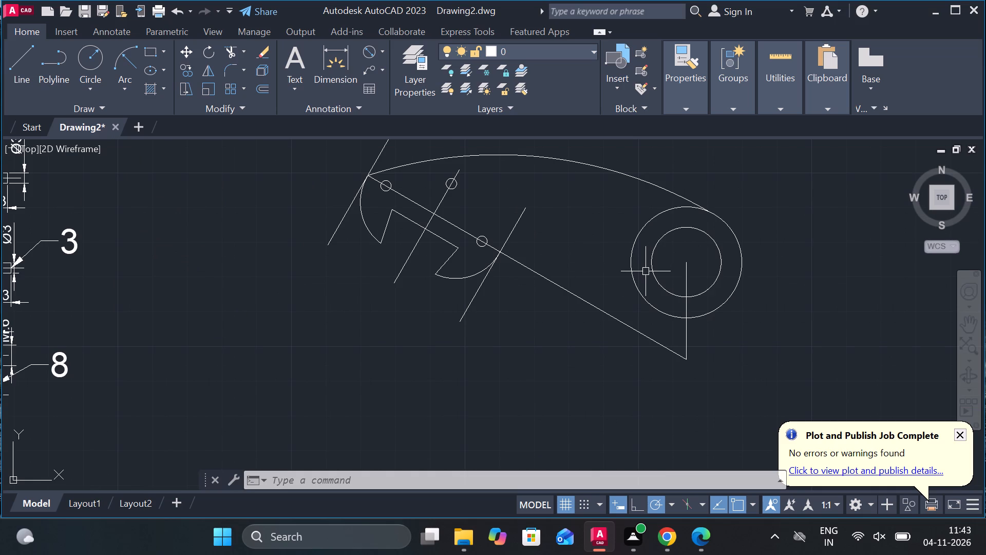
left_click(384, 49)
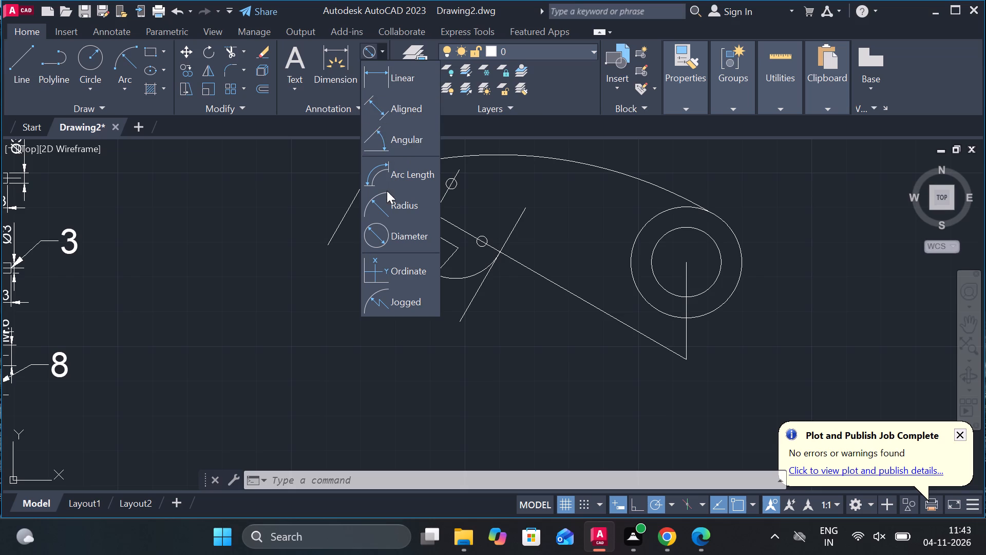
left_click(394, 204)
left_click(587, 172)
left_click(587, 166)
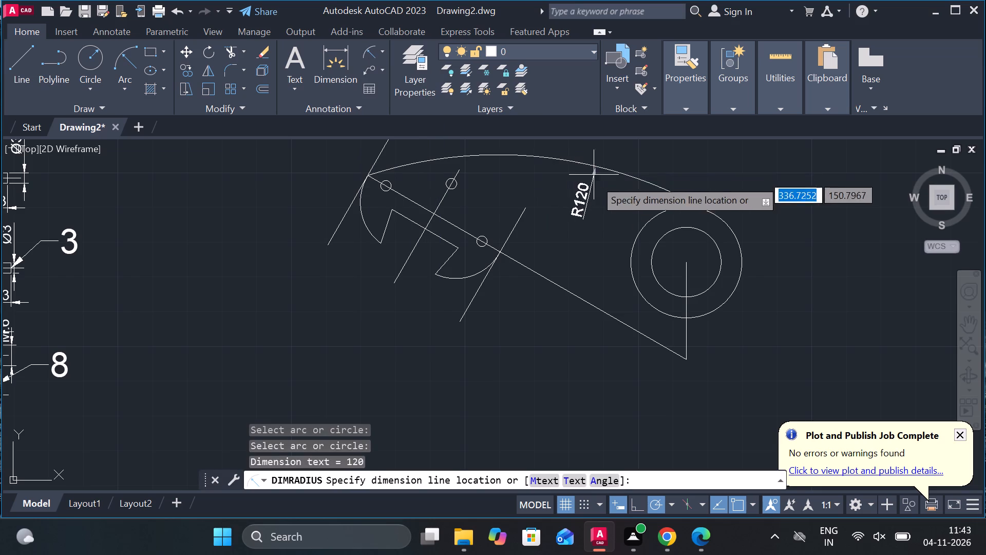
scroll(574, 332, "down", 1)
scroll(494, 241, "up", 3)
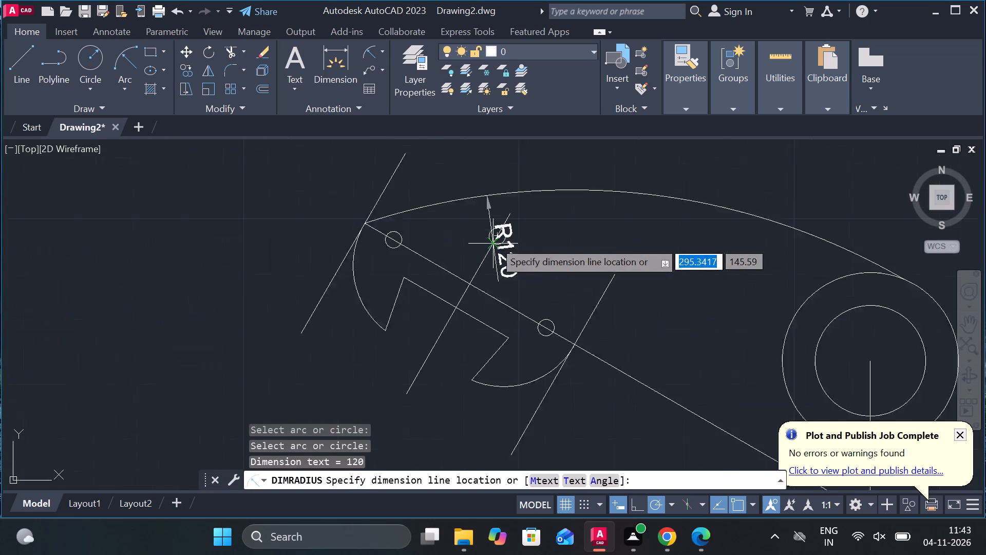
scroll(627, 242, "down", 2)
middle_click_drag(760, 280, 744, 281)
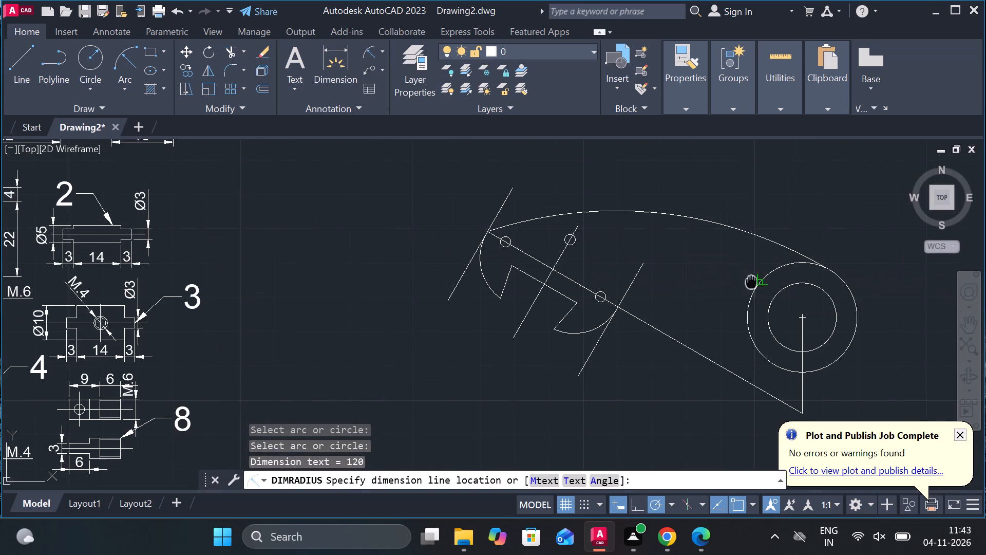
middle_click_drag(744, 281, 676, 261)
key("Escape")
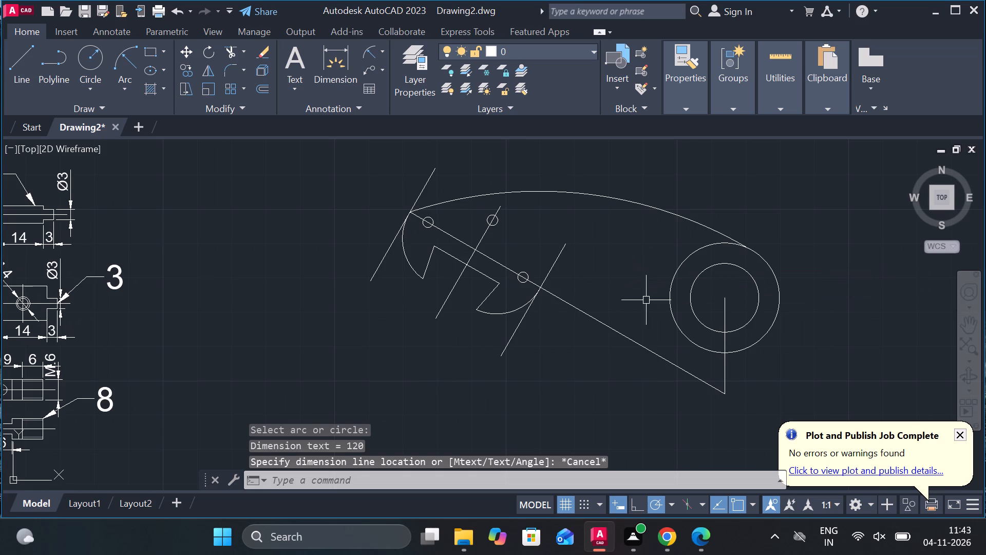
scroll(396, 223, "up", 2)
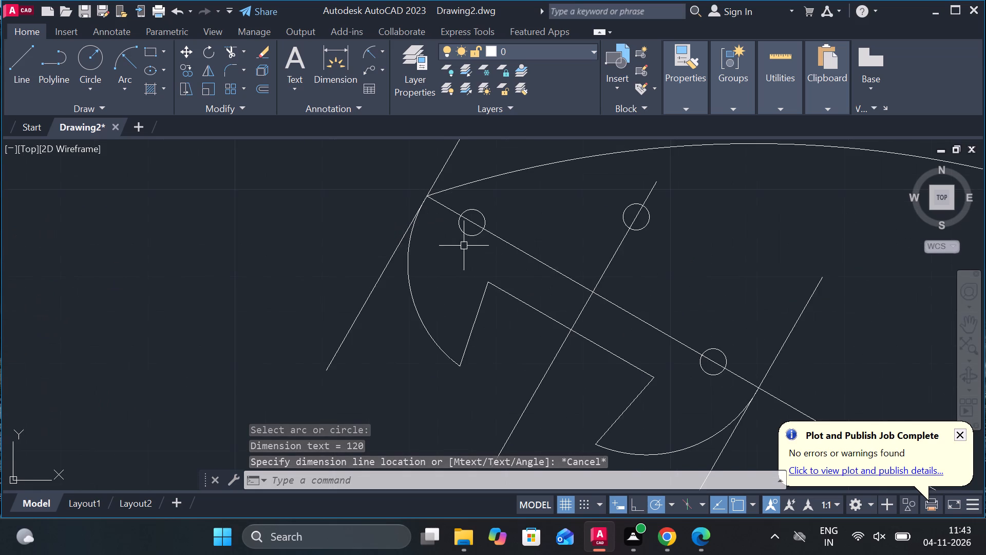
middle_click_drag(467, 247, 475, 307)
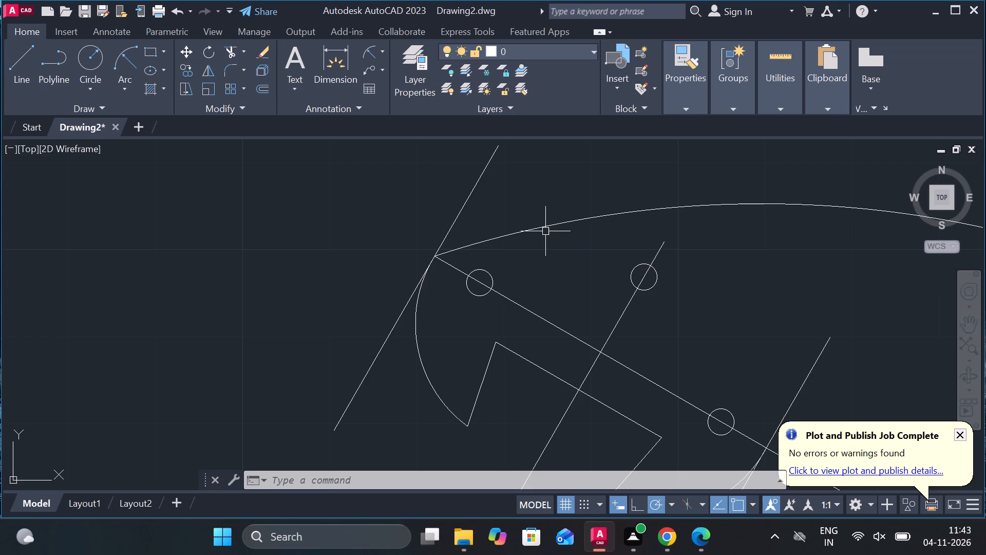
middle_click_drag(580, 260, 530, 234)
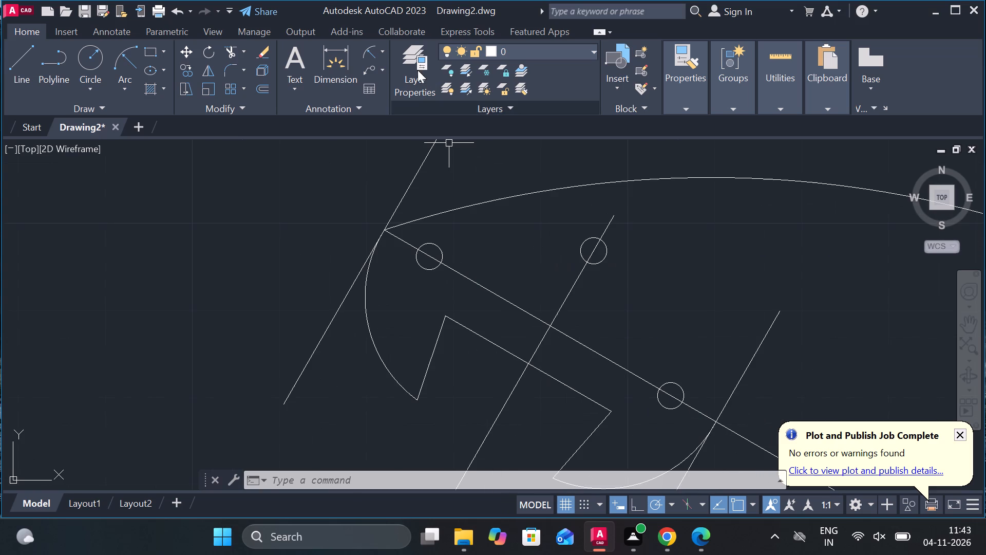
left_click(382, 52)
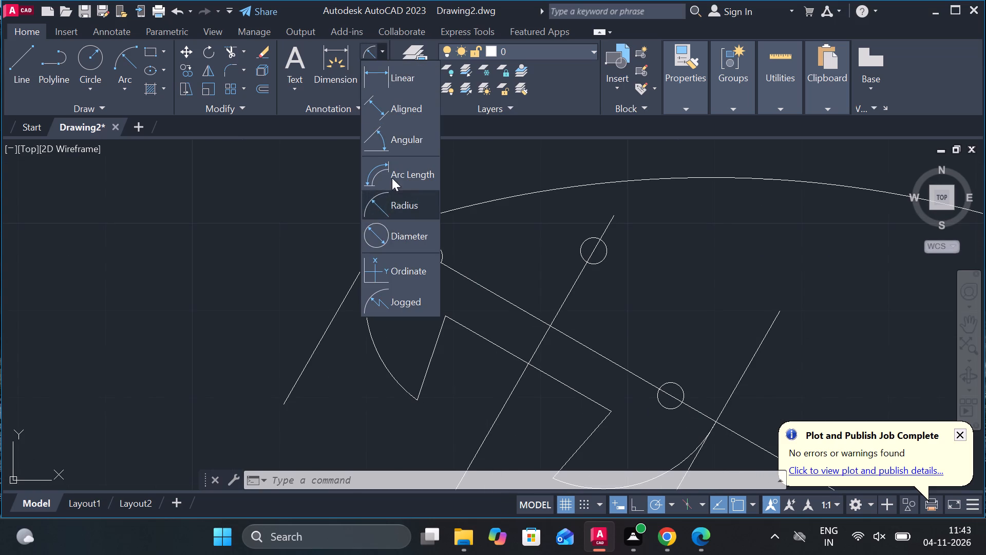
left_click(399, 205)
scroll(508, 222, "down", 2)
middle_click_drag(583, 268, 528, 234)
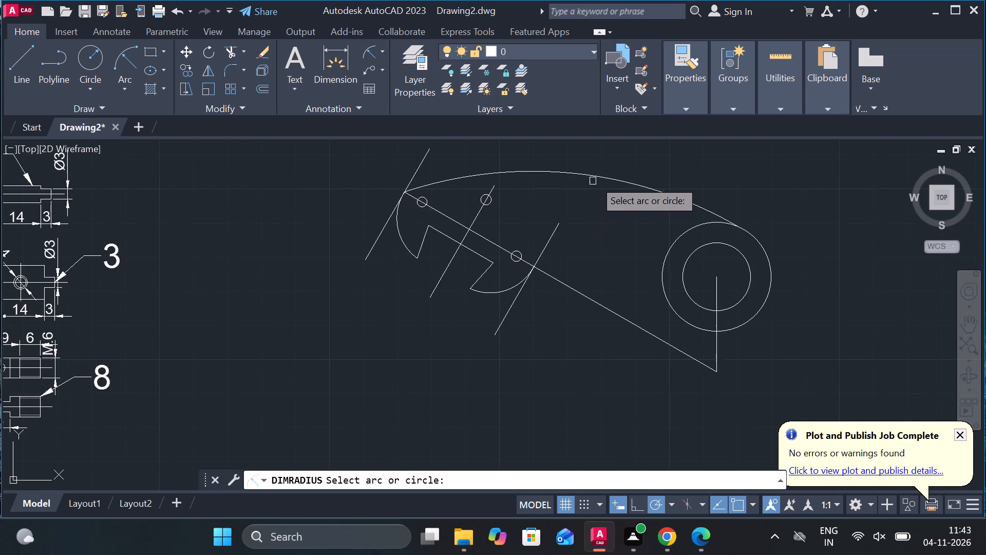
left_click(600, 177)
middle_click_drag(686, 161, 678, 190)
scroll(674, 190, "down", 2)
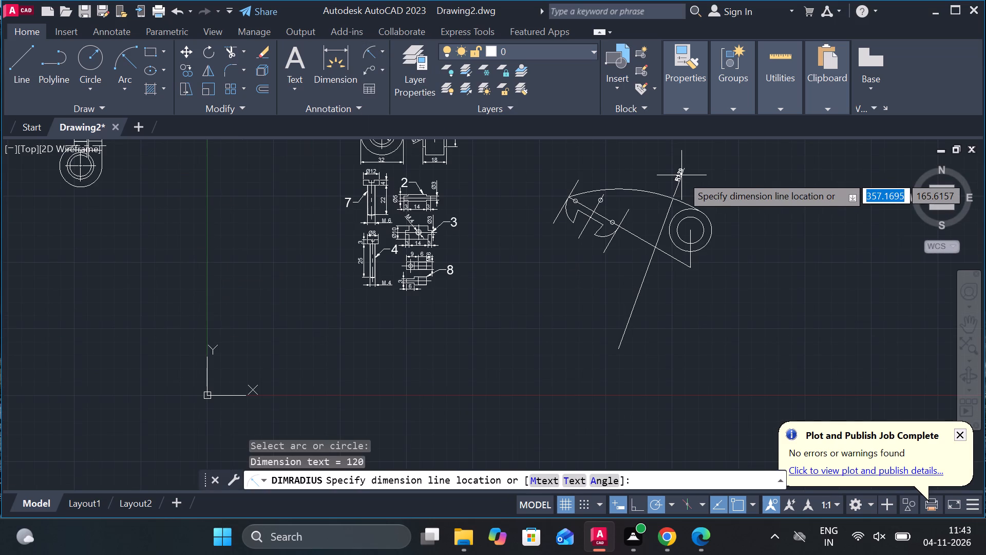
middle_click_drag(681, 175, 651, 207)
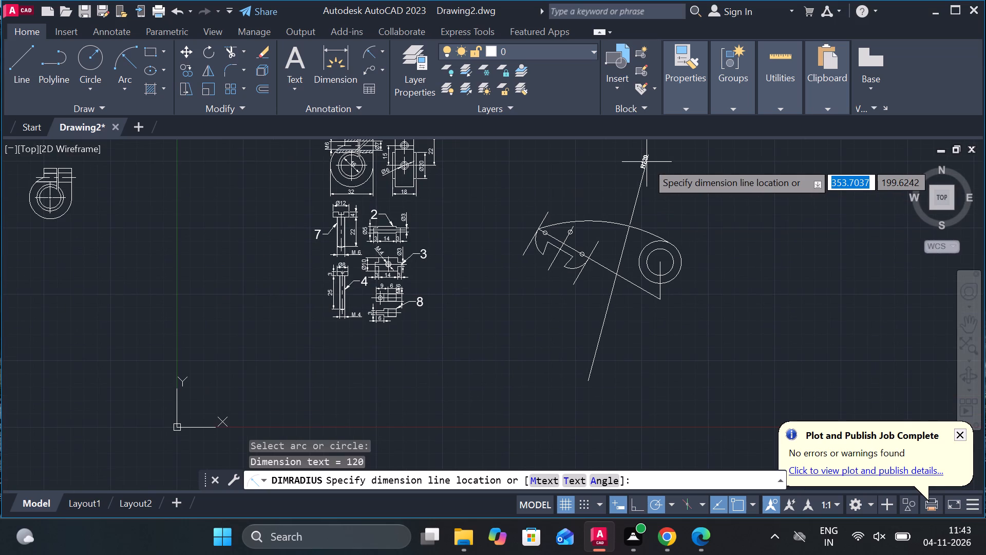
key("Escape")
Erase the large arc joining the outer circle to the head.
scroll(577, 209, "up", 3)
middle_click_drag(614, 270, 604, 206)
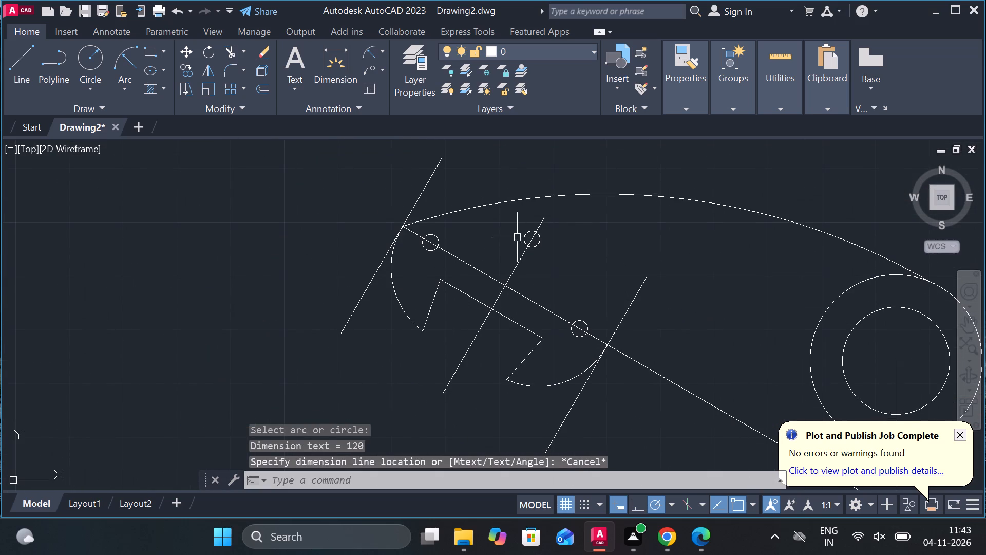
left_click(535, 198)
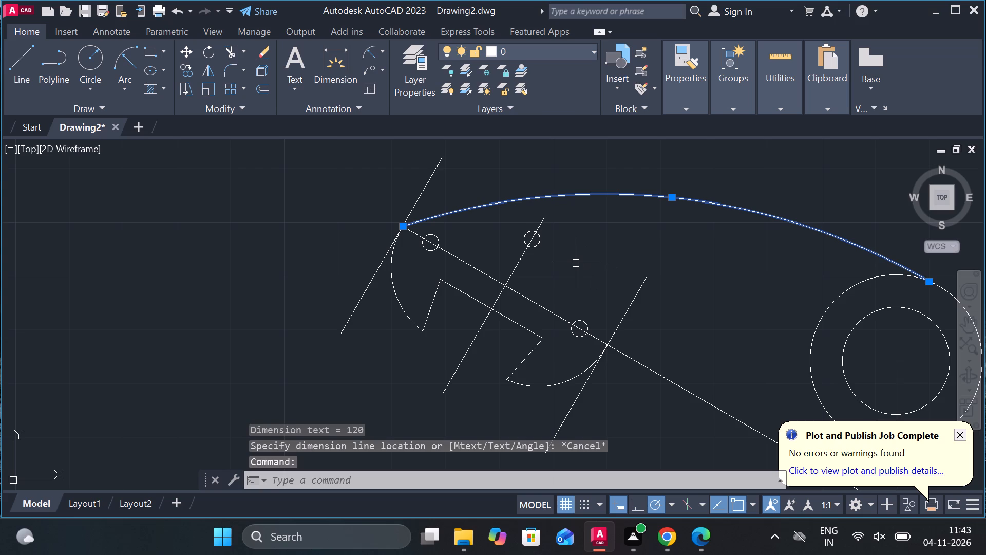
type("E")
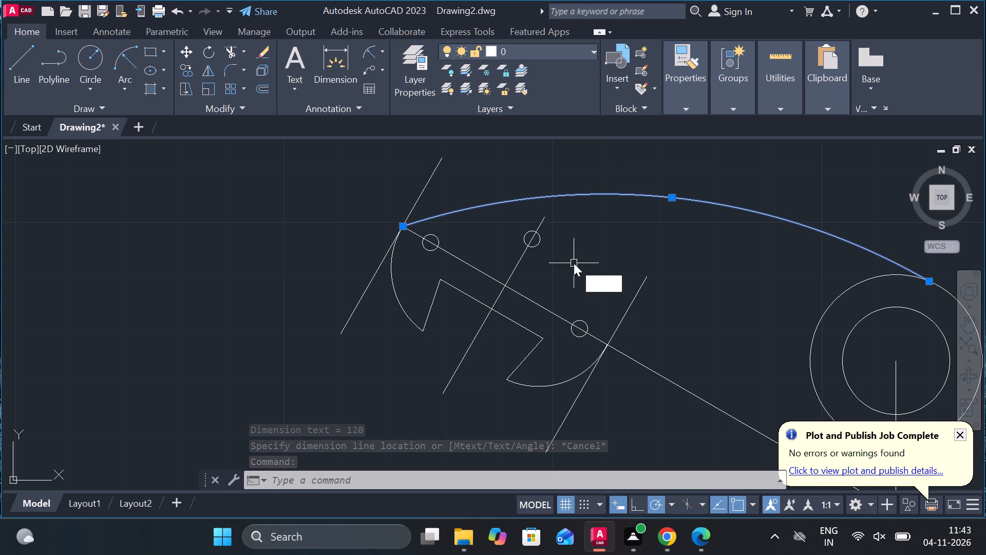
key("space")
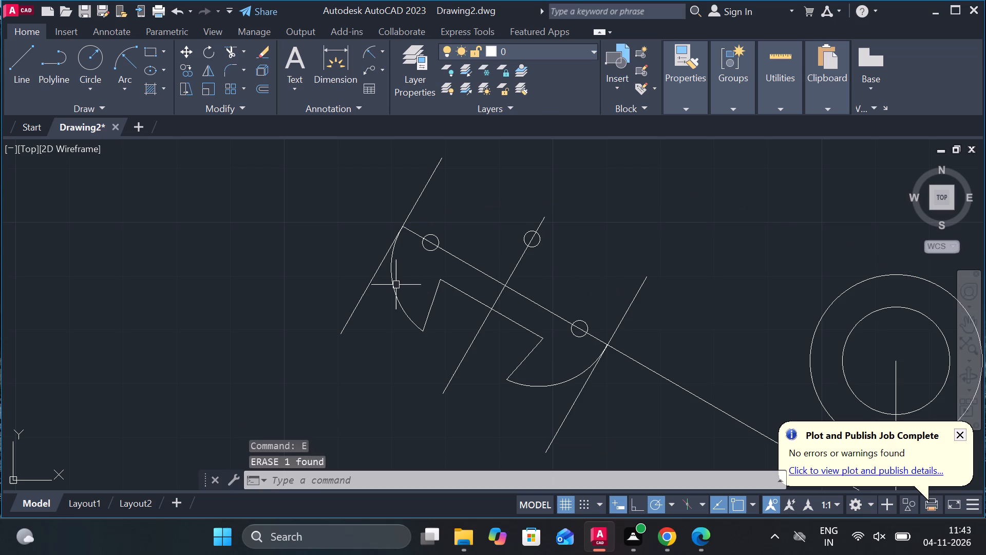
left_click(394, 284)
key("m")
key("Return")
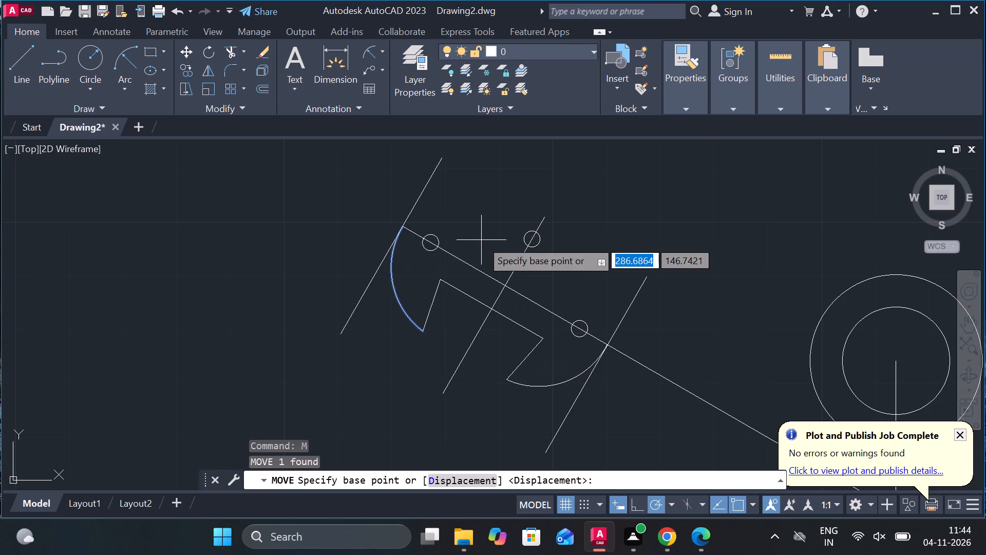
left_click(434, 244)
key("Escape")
Mirror the head's far side arc about the long inclined line, keeping the original arc.
left_click(399, 301)
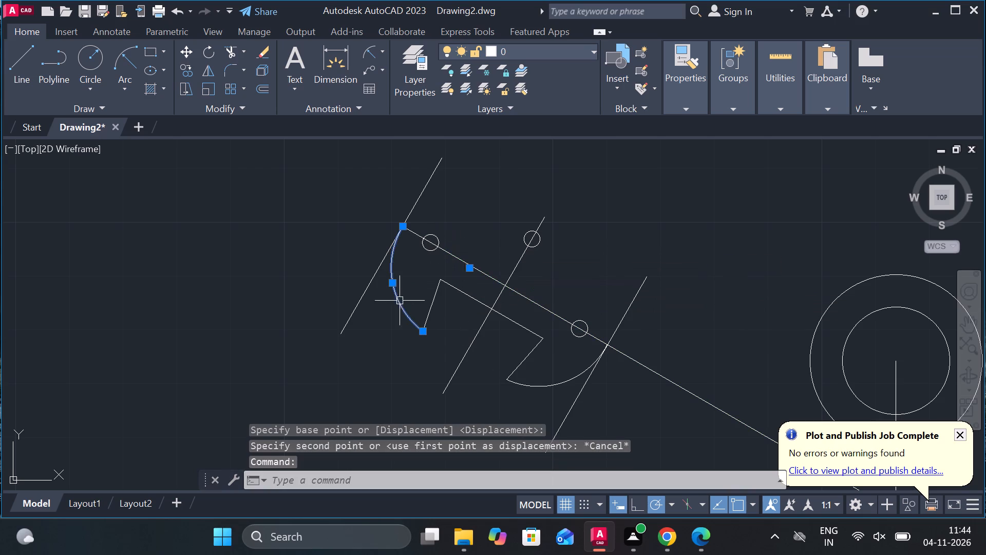
type("MI")
key("Return")
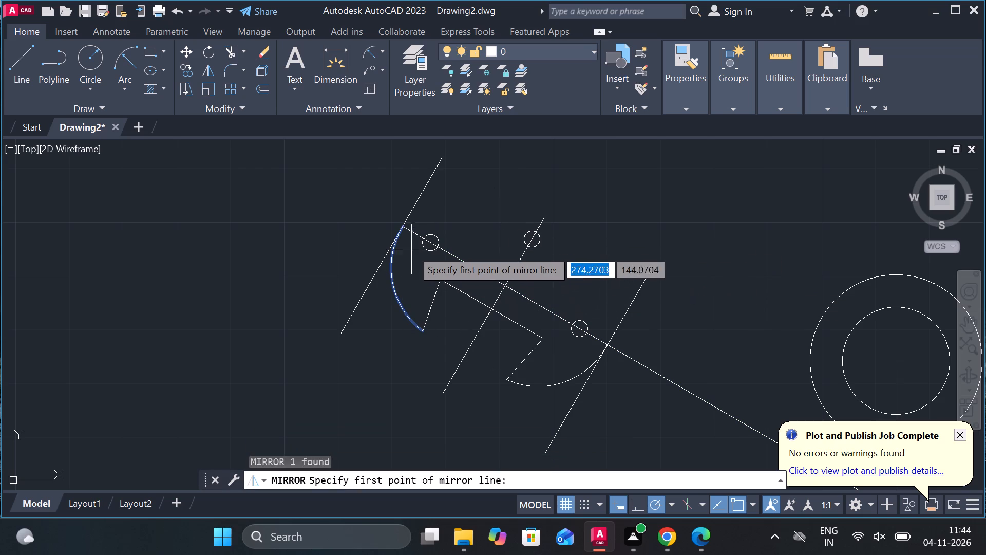
left_click(405, 222)
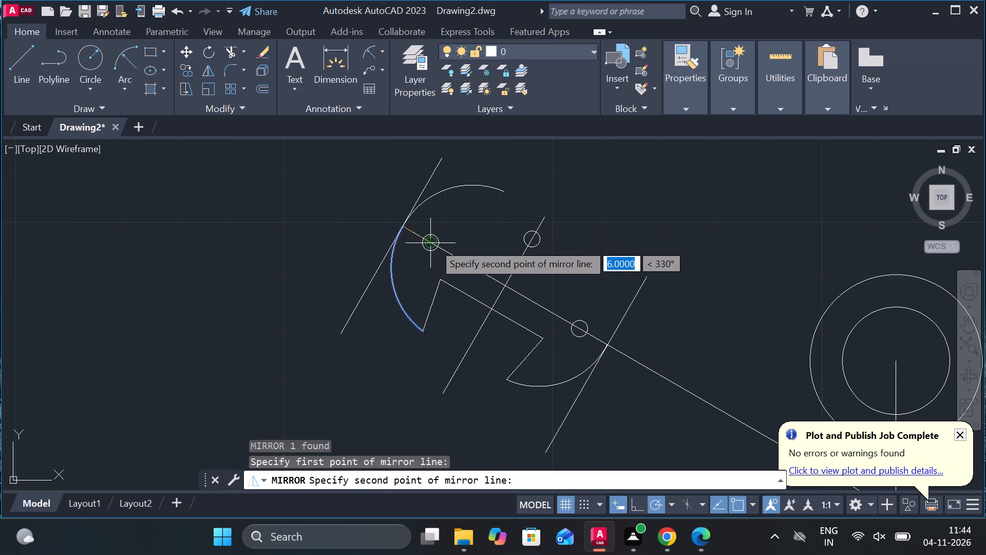
left_click(433, 243)
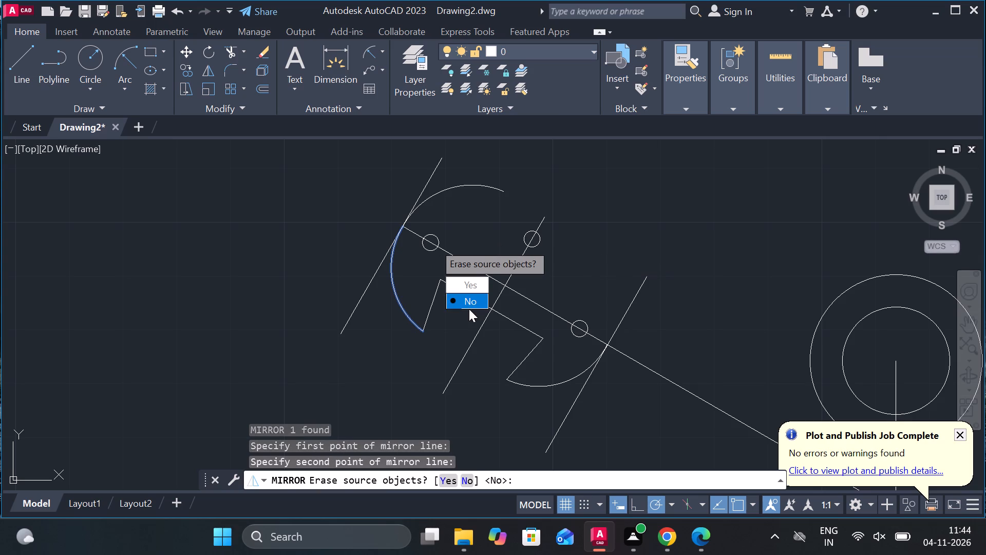
left_click(468, 304)
key("Escape")
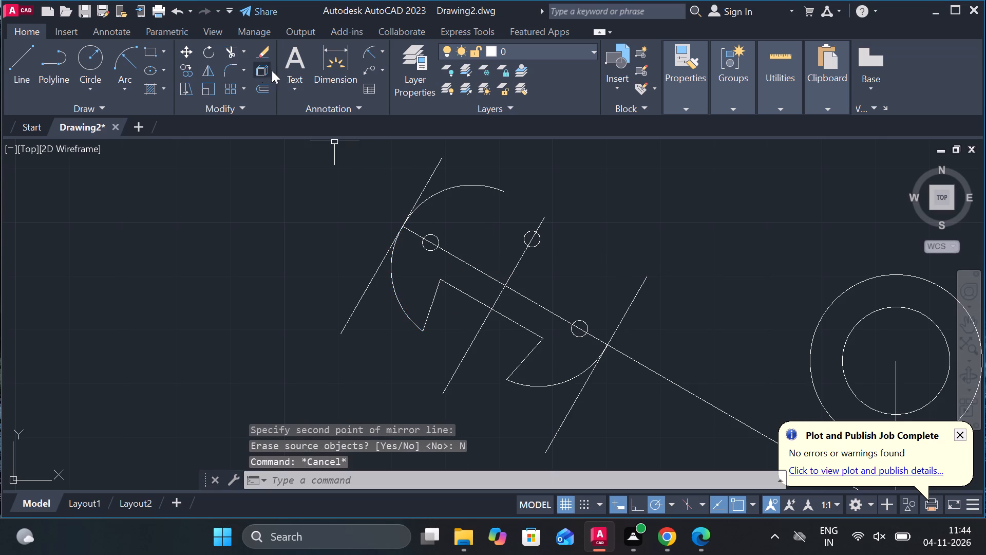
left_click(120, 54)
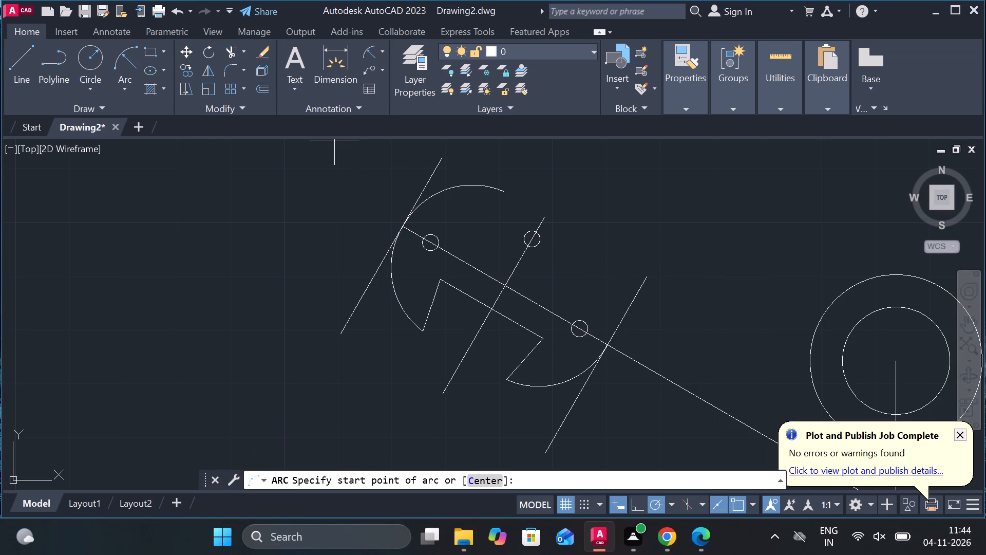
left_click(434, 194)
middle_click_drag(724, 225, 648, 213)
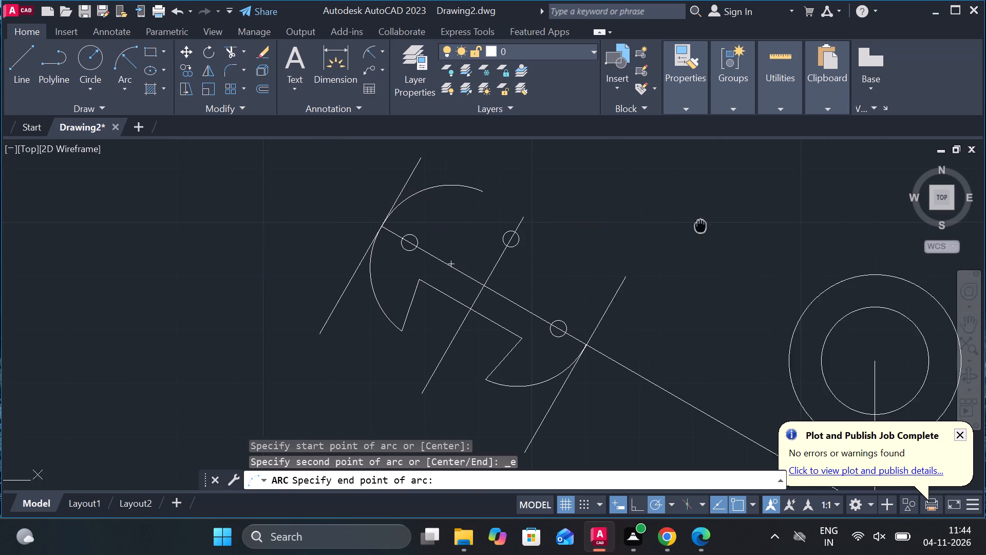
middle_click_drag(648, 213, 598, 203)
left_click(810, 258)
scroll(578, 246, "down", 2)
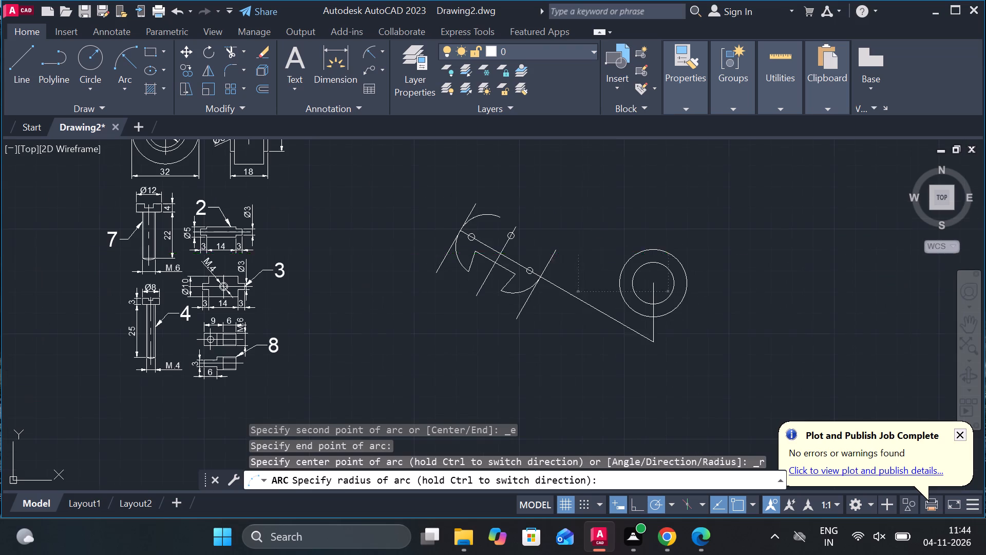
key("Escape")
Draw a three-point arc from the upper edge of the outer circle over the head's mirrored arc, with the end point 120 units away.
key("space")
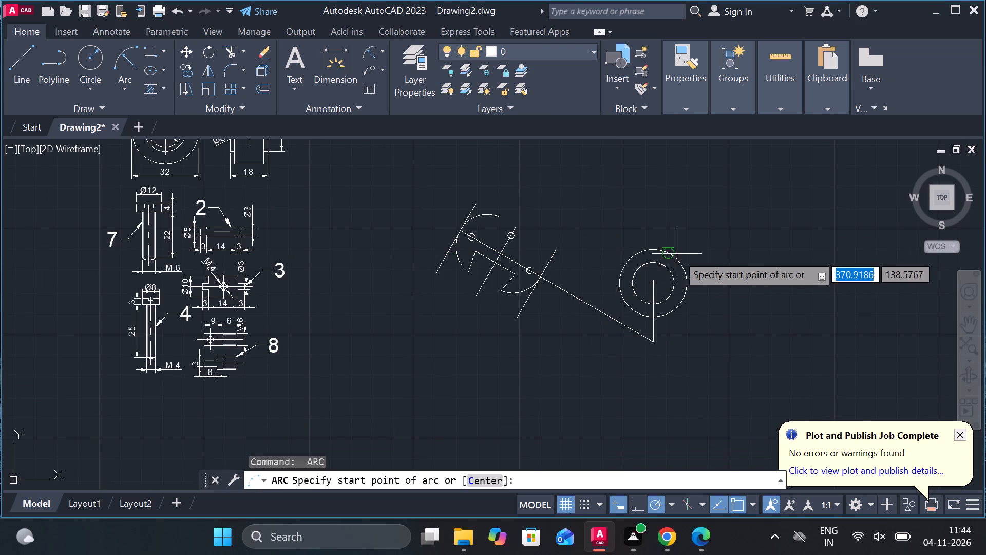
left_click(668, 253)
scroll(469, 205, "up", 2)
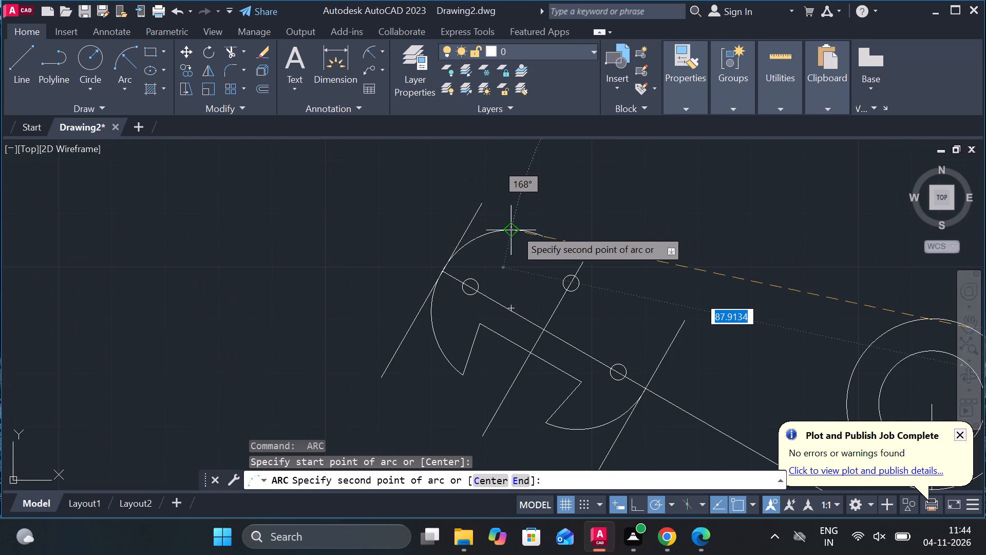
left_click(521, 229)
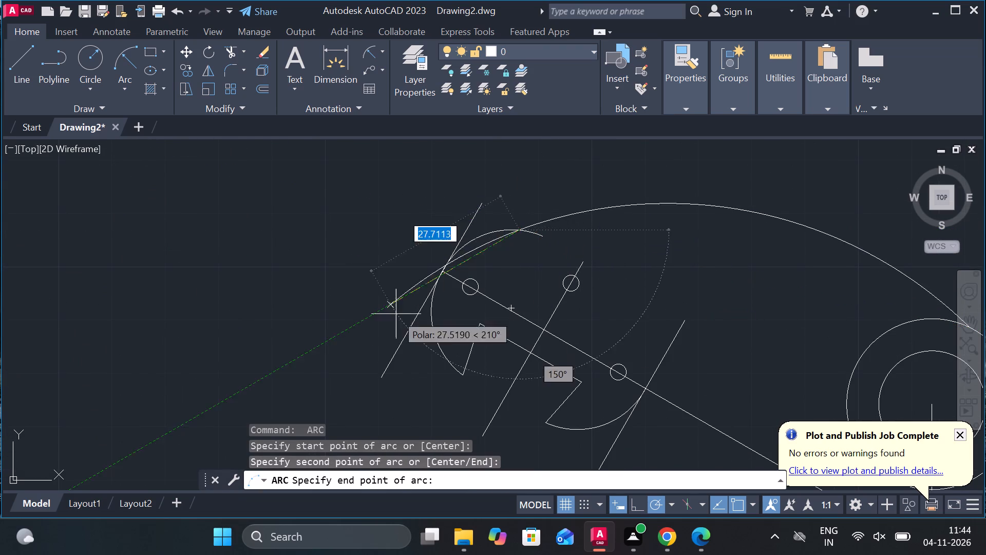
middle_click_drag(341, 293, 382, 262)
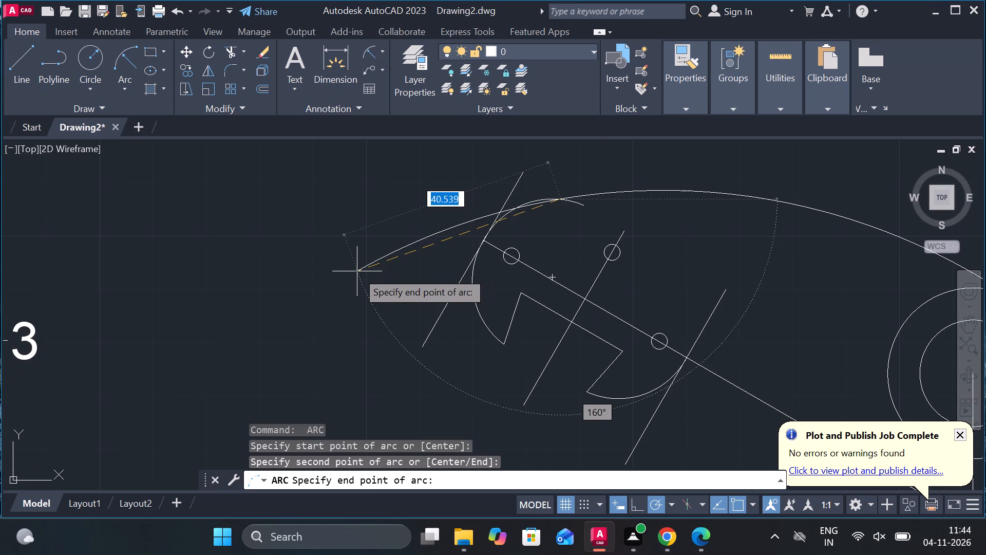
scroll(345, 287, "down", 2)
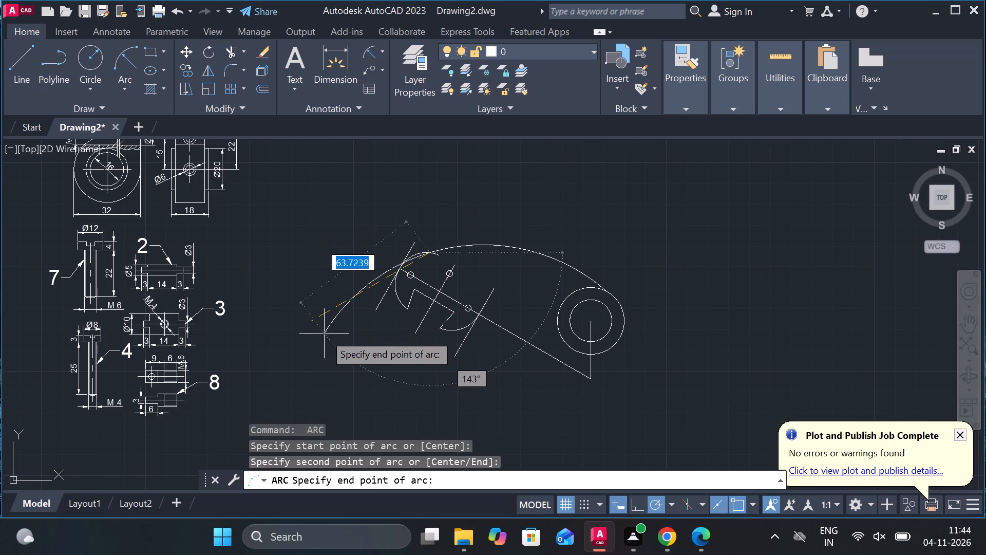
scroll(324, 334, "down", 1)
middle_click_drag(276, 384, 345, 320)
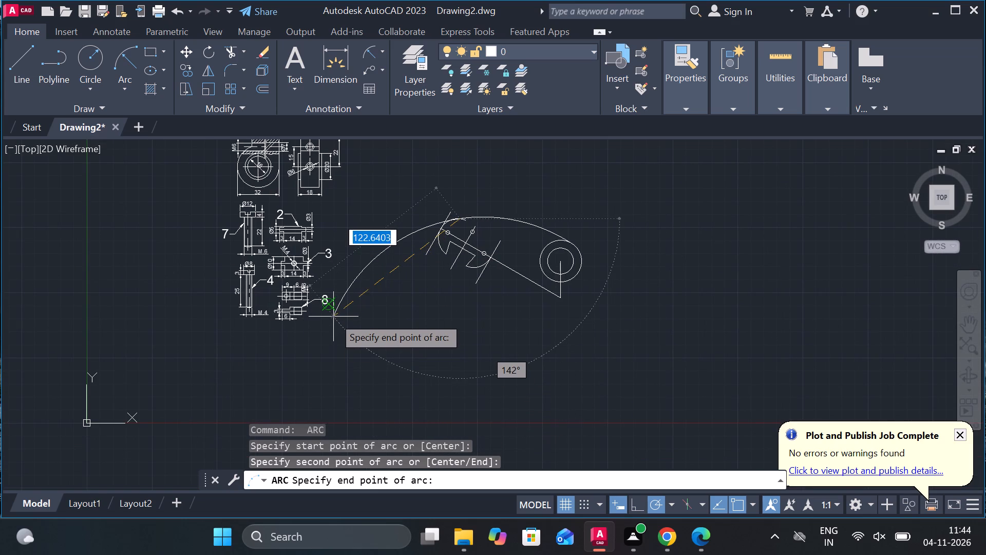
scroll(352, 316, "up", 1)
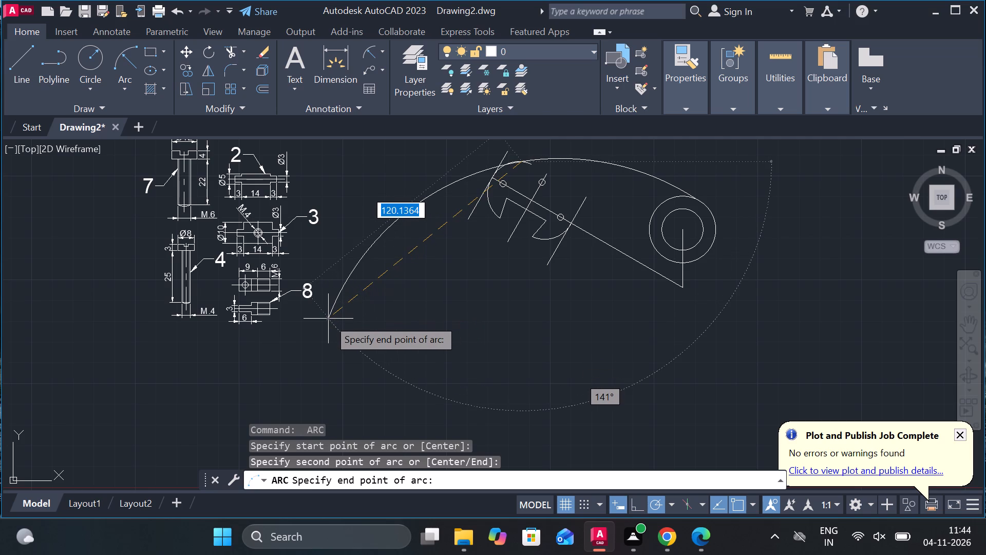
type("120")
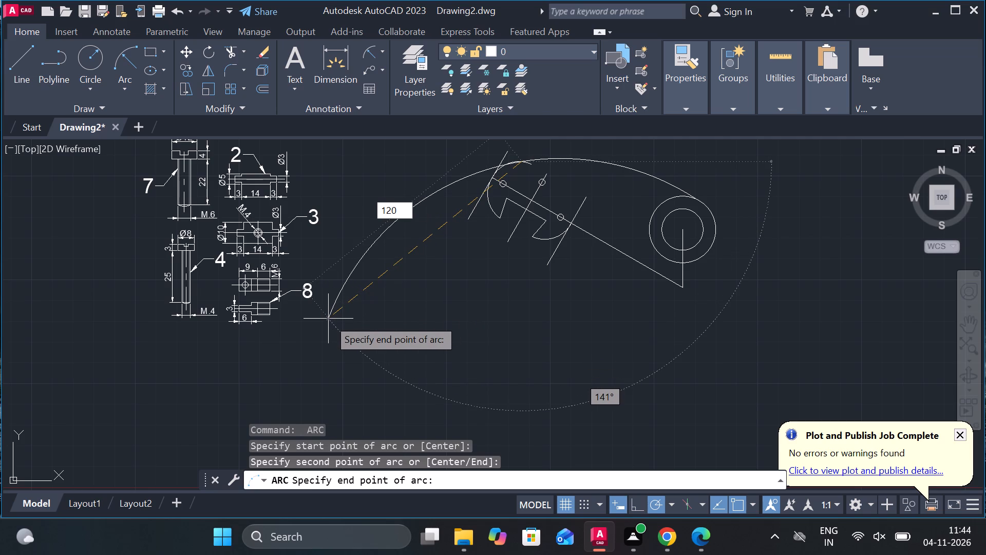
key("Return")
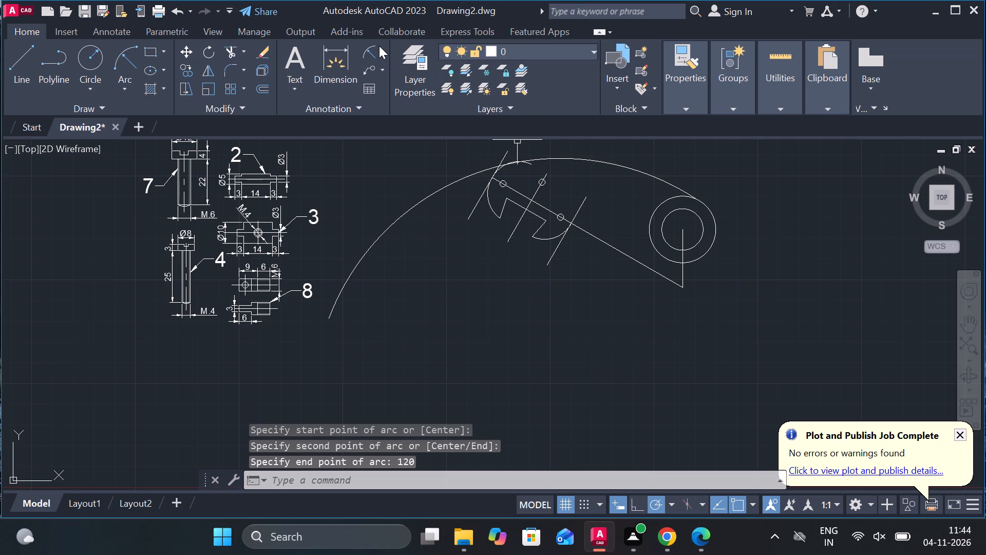
Check the radius of the large three-point arc with a radius dimension, without placing it.
left_click(365, 48)
left_click(643, 174)
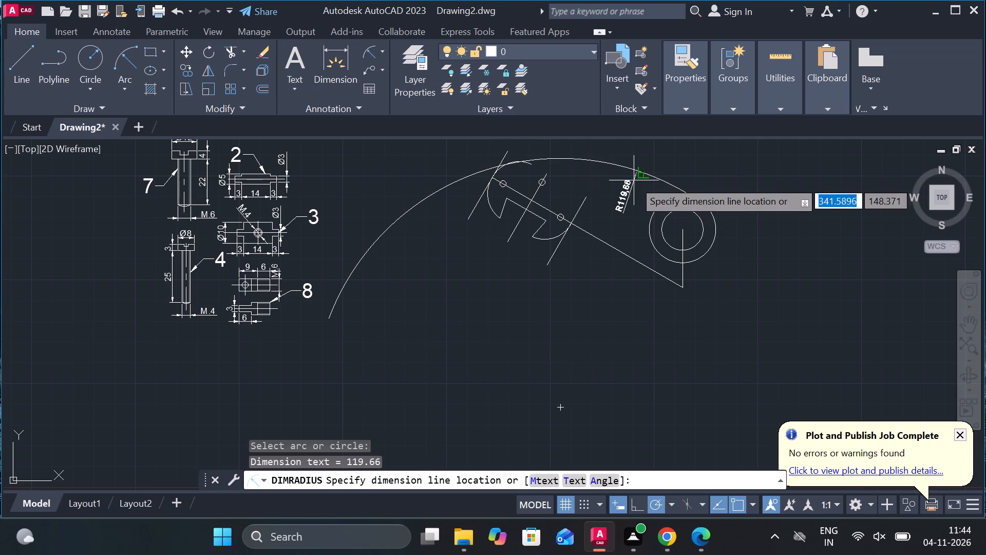
scroll(625, 190, "up", 2)
scroll(625, 190, "down", 2)
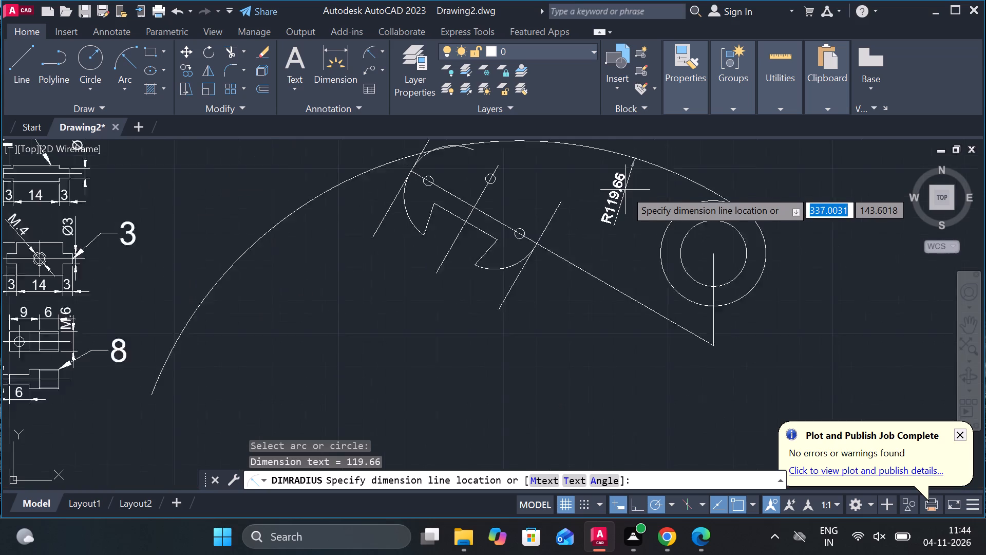
key("Escape")
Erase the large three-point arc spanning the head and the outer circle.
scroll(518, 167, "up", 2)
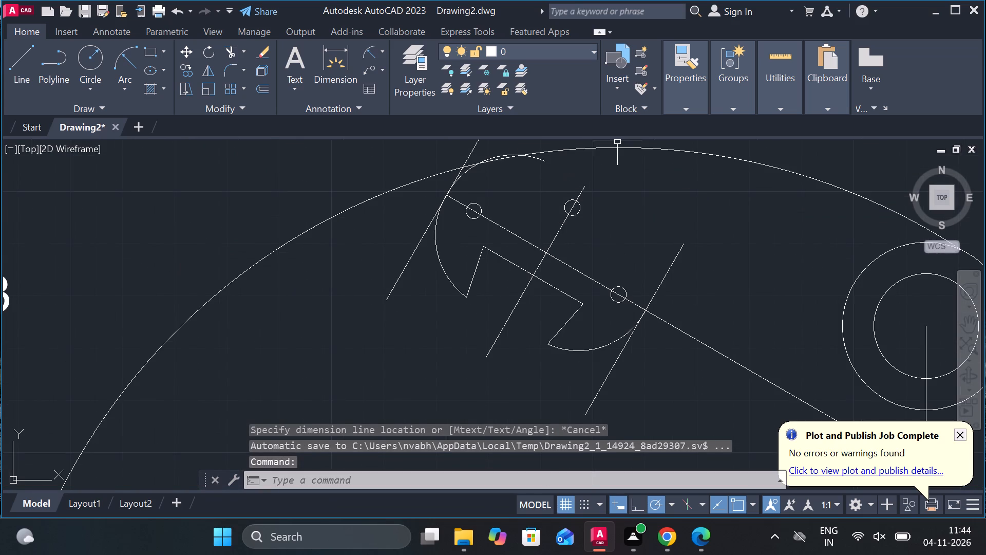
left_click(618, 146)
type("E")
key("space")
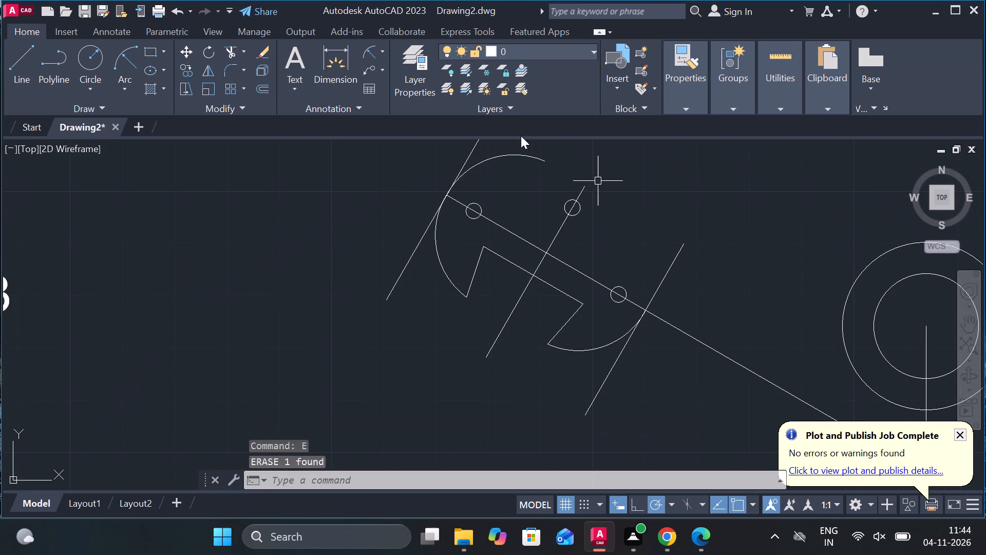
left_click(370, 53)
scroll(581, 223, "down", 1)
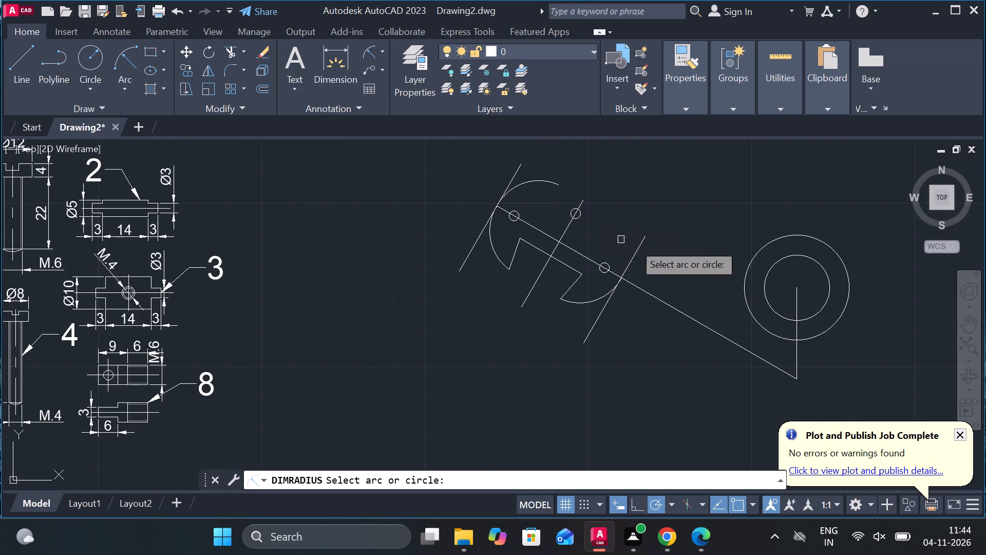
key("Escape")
Draw a circle of radius 120 centred in the empty area below the inclined line and head.
middle_click_drag(685, 314, 634, 262)
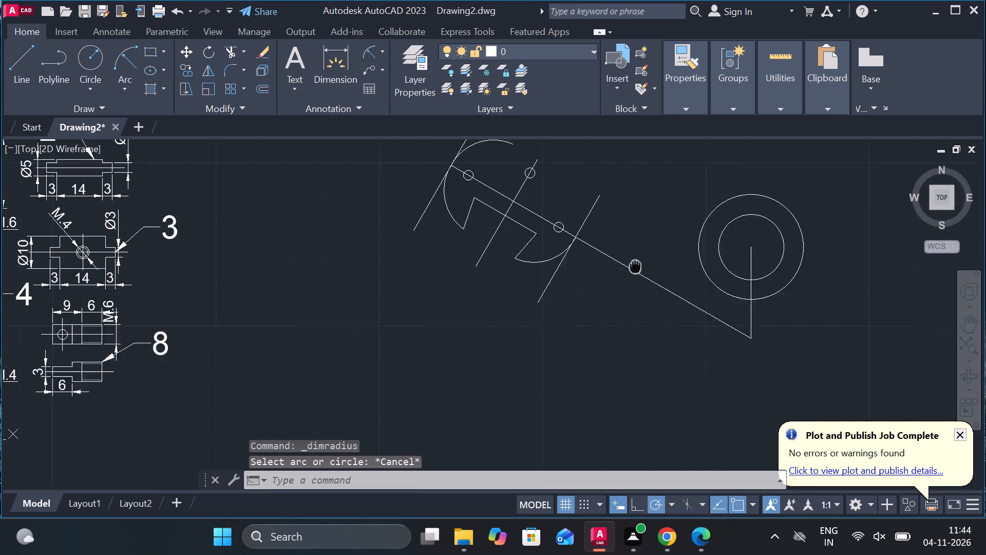
middle_click_drag(634, 262, 633, 261)
type("C")
key("space")
middle_click_drag(539, 358, 560, 227)
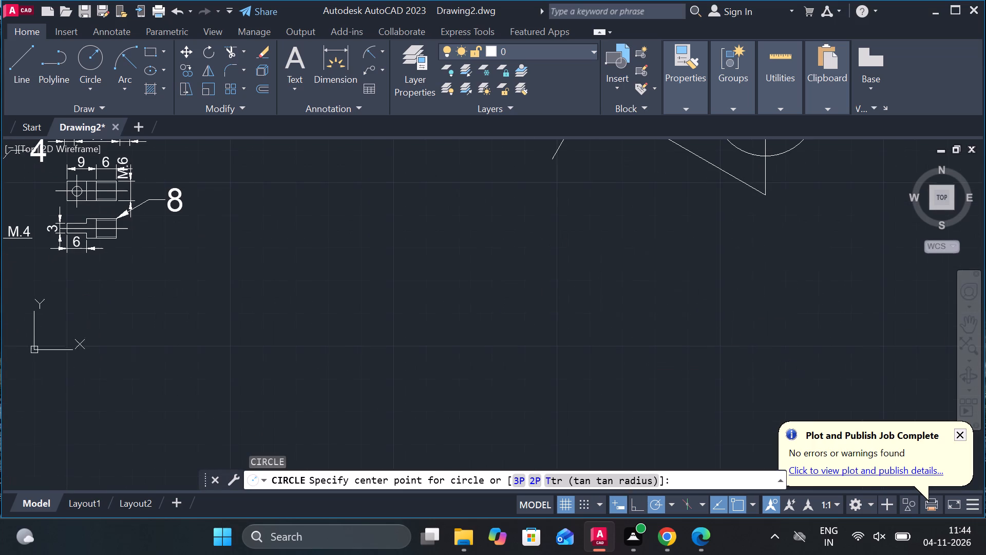
left_click(540, 292)
type("120")
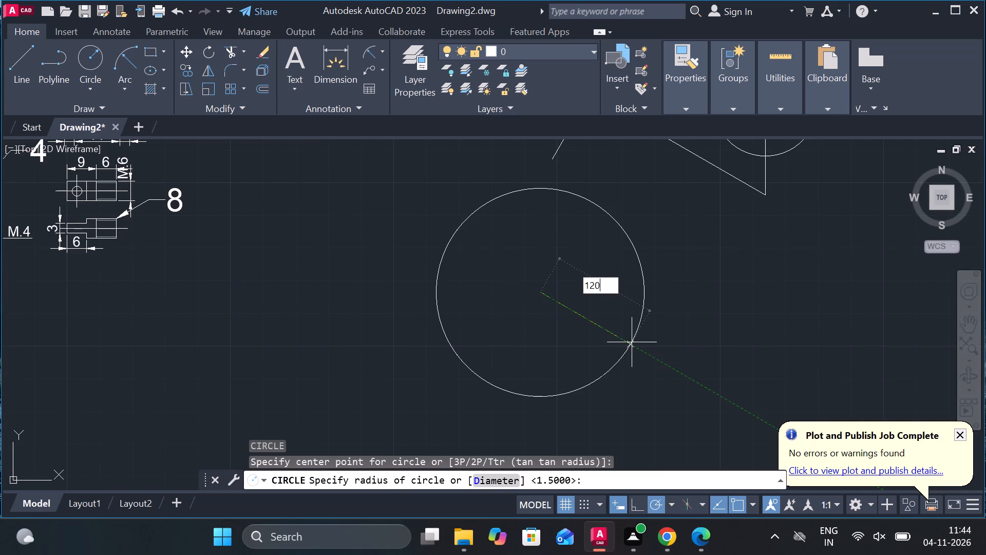
key("Return")
Move the radius-120 circle down about 30 units so its upper edge passes just above the head and concentric circles.
scroll(644, 334, "down", 2)
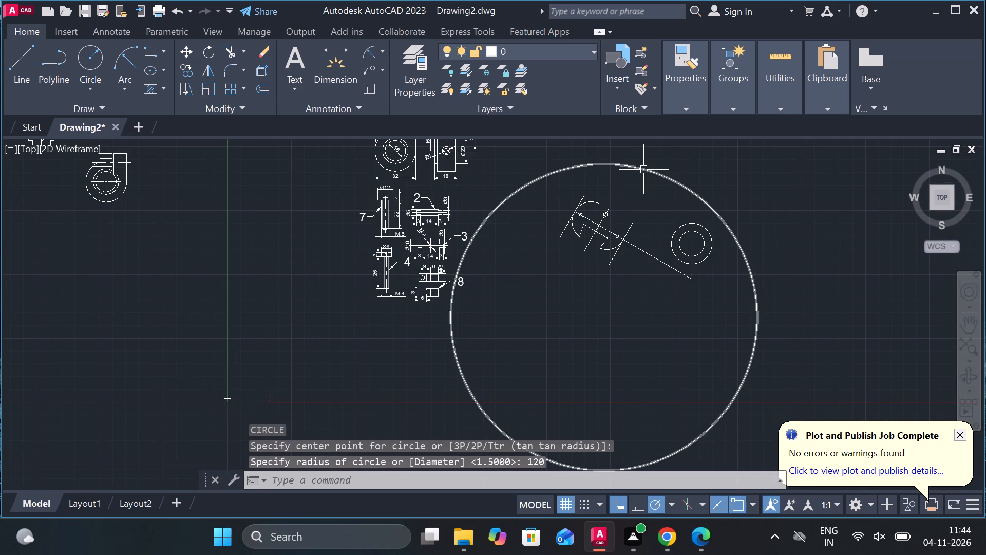
left_click(643, 170)
key("comma")
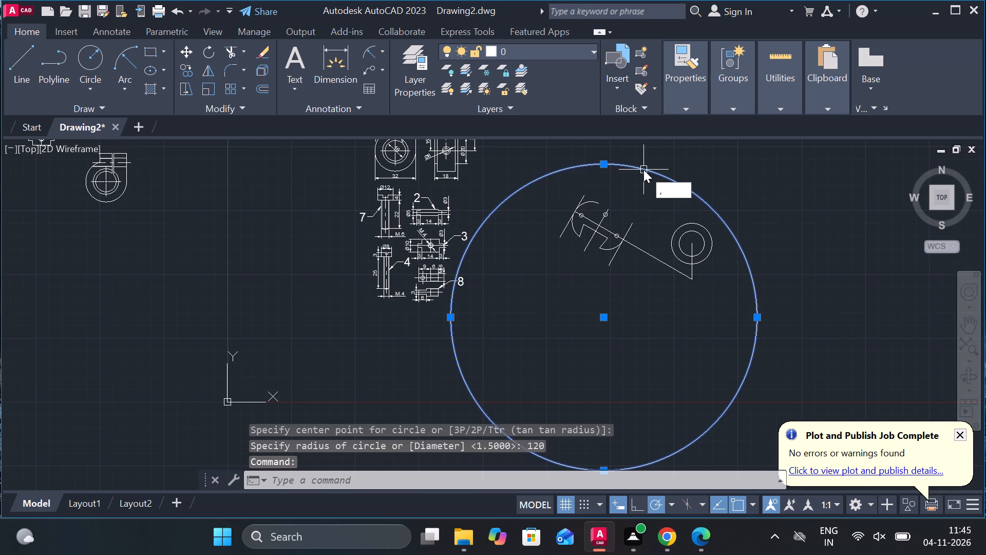
key("BackSpace")
key("m")
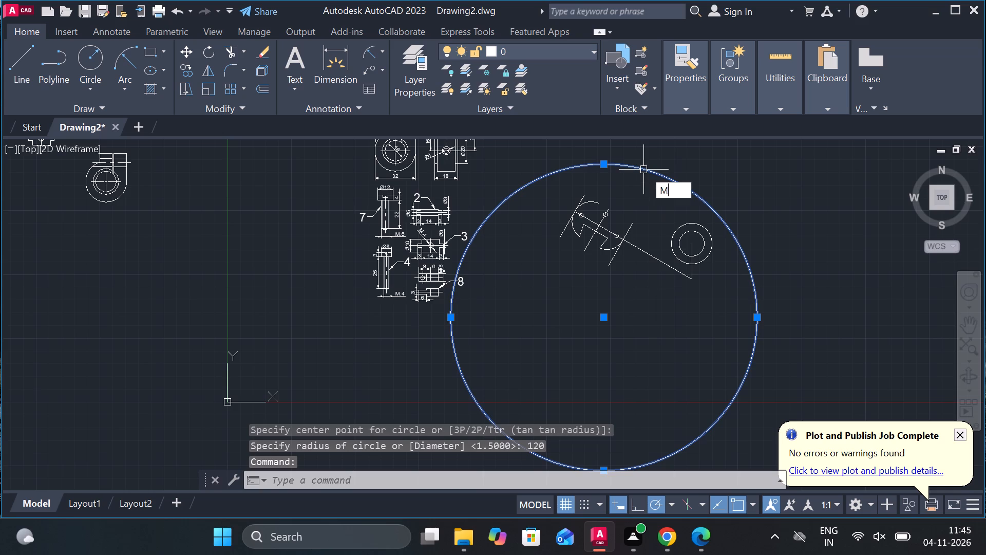
key("Return")
left_click(648, 171)
scroll(654, 203, "up", 2)
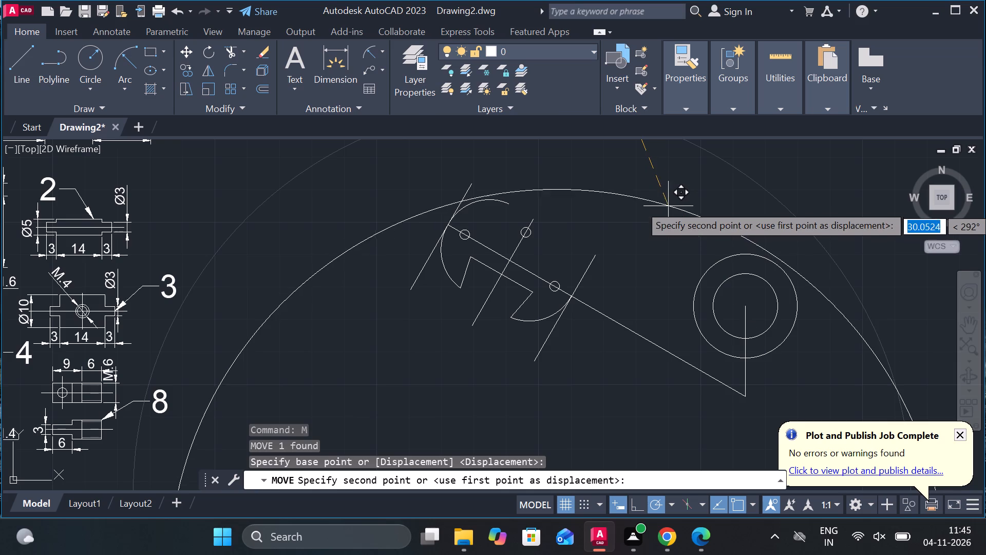
left_click(667, 201)
key("Escape")
Move the radius-120 circle by its edge onto the upper edge of the outer concentric circle.
middle_click_drag(760, 265, 724, 261)
left_click(742, 237)
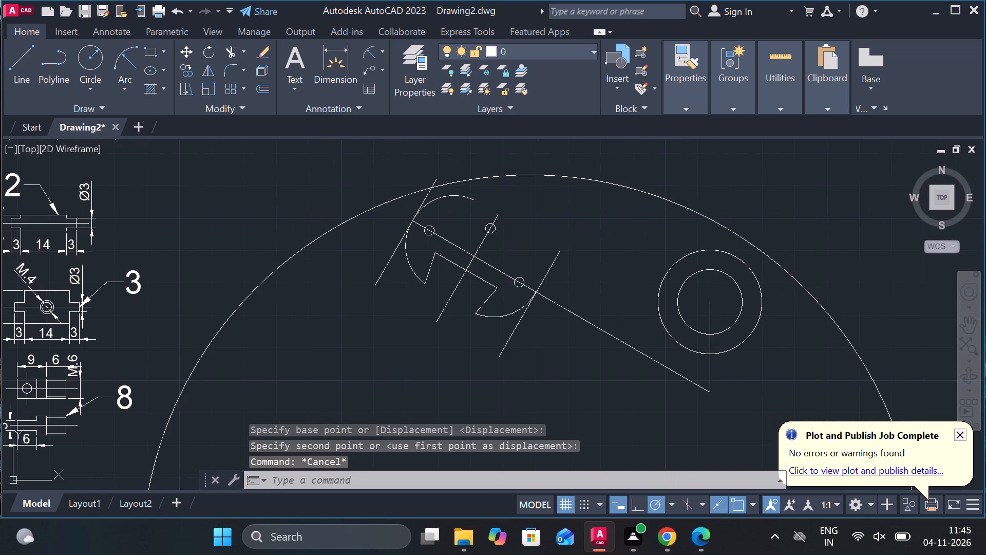
key("m")
key("Return")
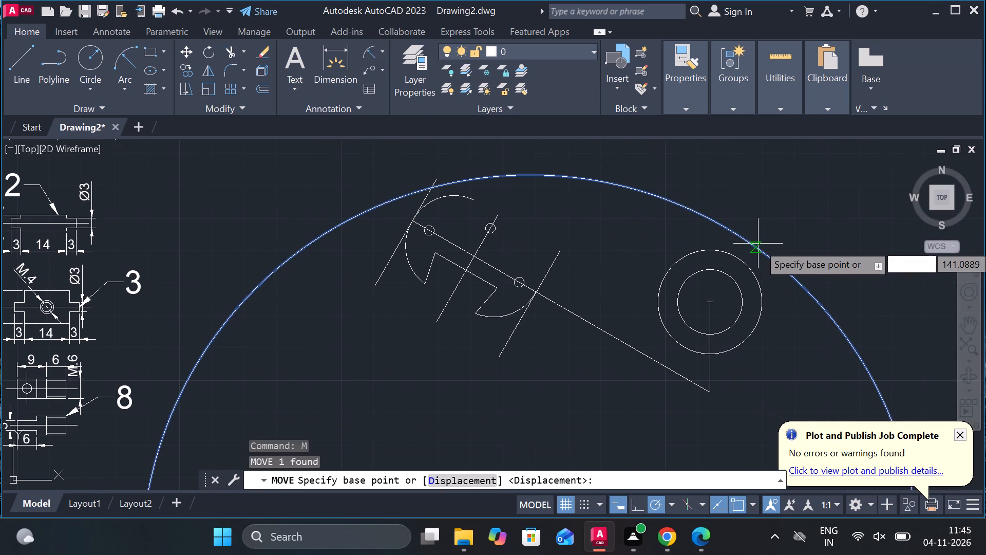
left_click(745, 237)
left_click(732, 251)
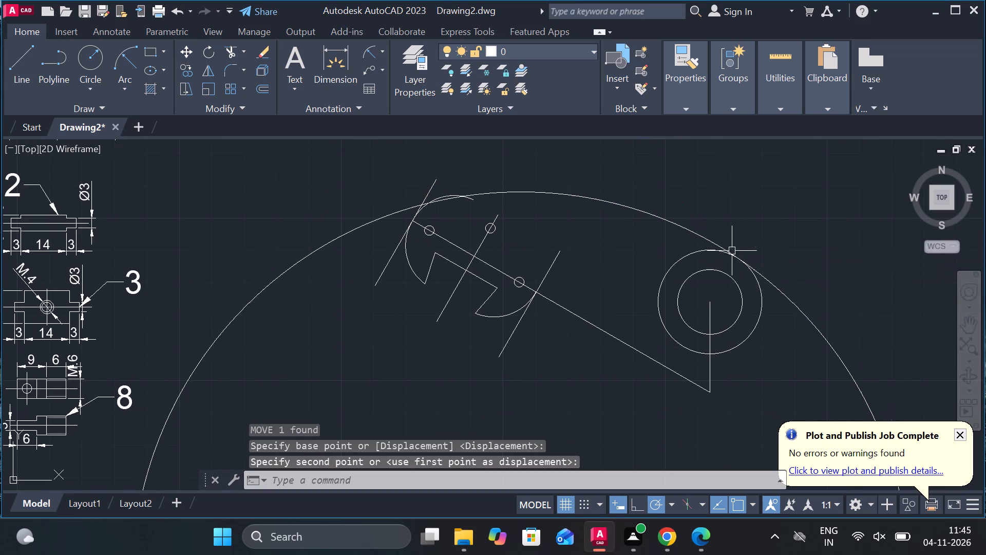
Move the radius-120 circle slightly up by its edge onto the head's mirrored side arc.
scroll(447, 223, "up", 2)
middle_click_drag(465, 225, 491, 248)
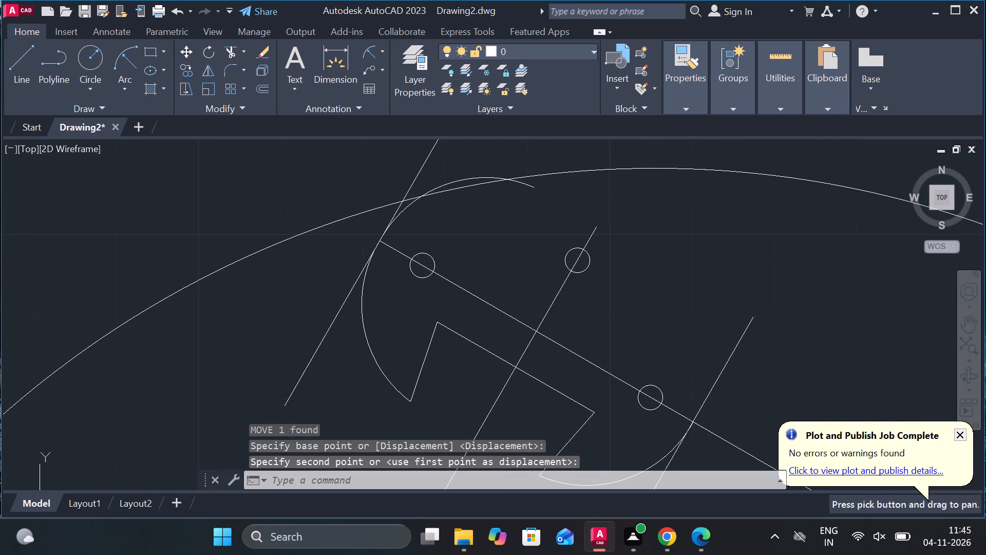
left_click(460, 188)
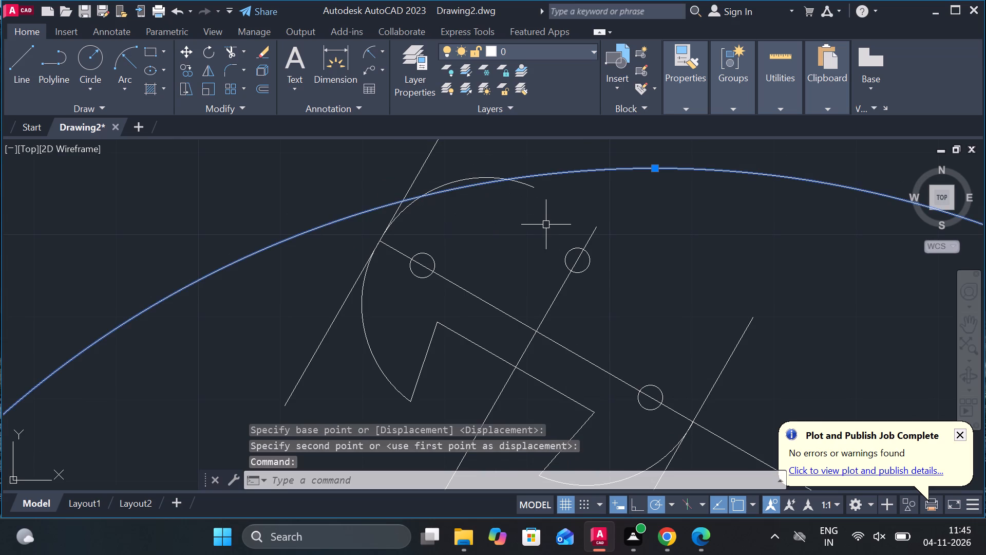
key("m")
key("Return")
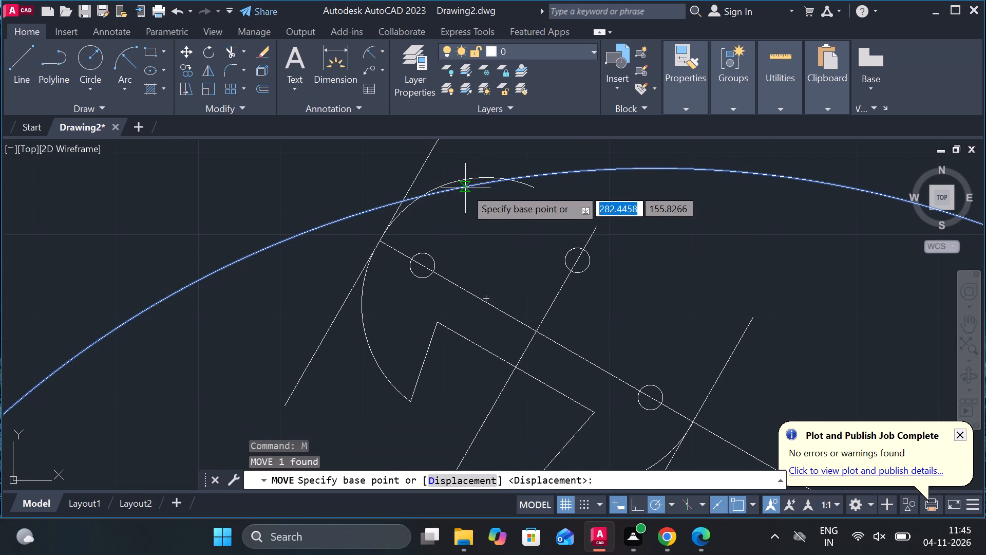
left_click(465, 188)
left_click(465, 180)
scroll(577, 205, "down", 2)
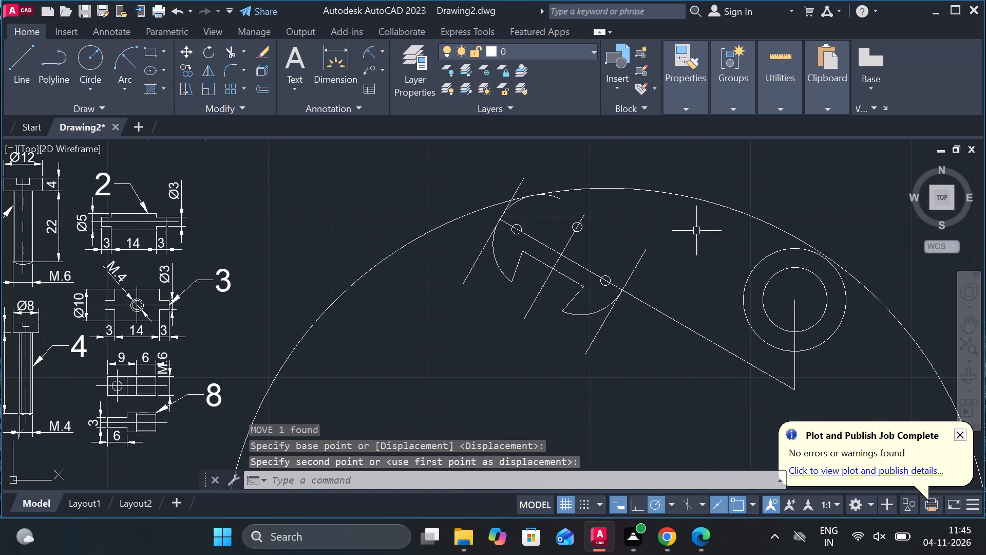
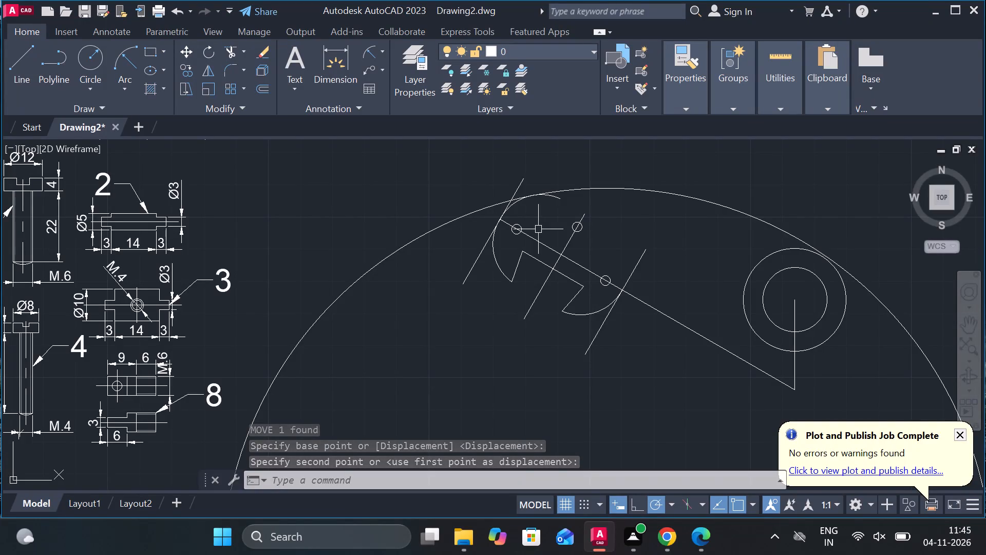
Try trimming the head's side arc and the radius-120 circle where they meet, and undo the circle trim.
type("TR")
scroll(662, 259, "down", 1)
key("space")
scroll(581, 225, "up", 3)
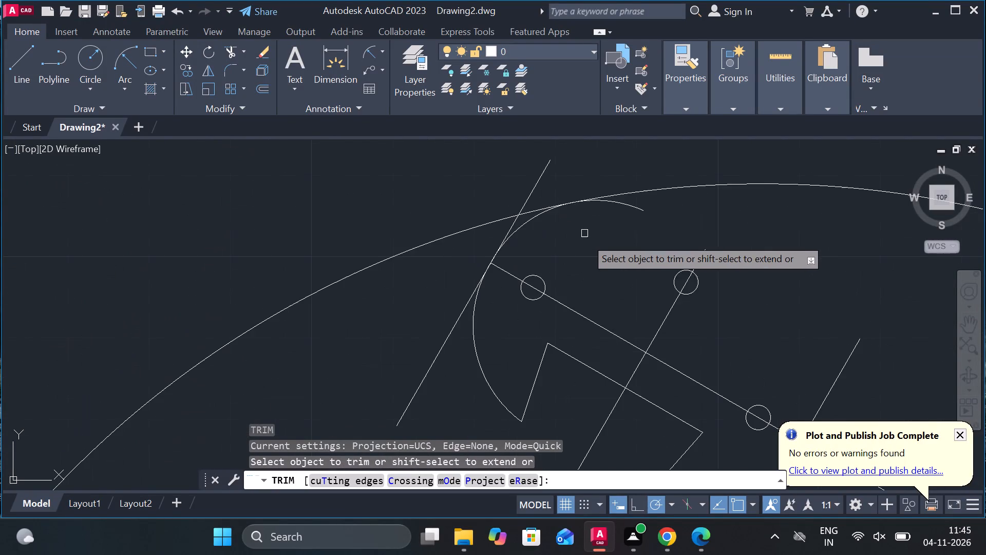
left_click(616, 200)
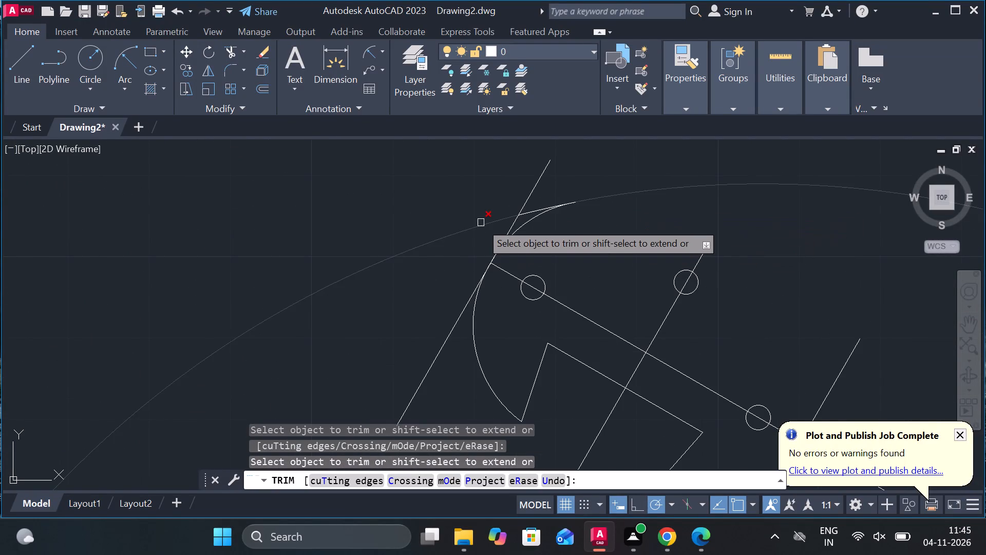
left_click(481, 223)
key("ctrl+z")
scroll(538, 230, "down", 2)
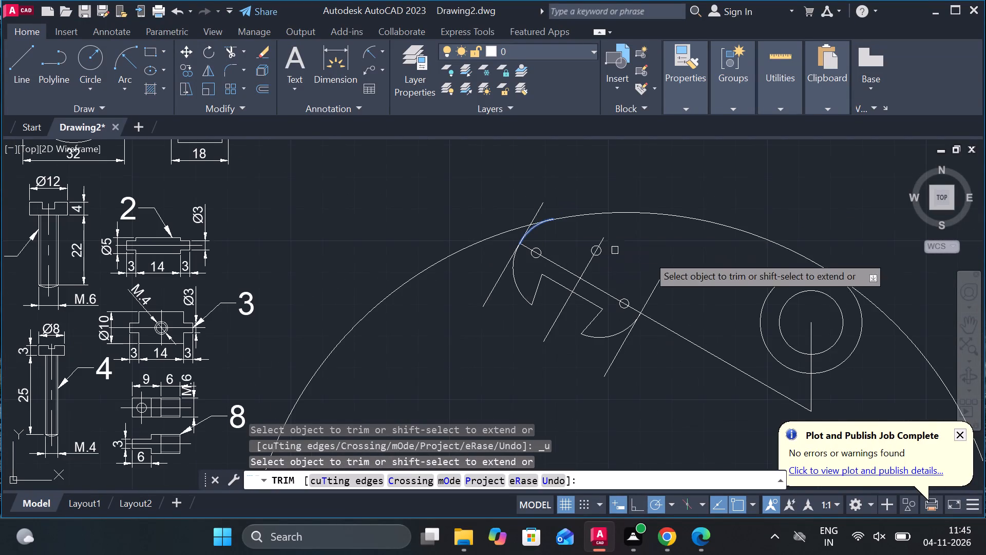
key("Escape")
Move the radius-120 circle slightly down by its edge, closer to the outer concentric circle.
middle_click_drag(688, 272, 589, 225)
scroll(765, 238, "up", 2)
left_click(758, 250)
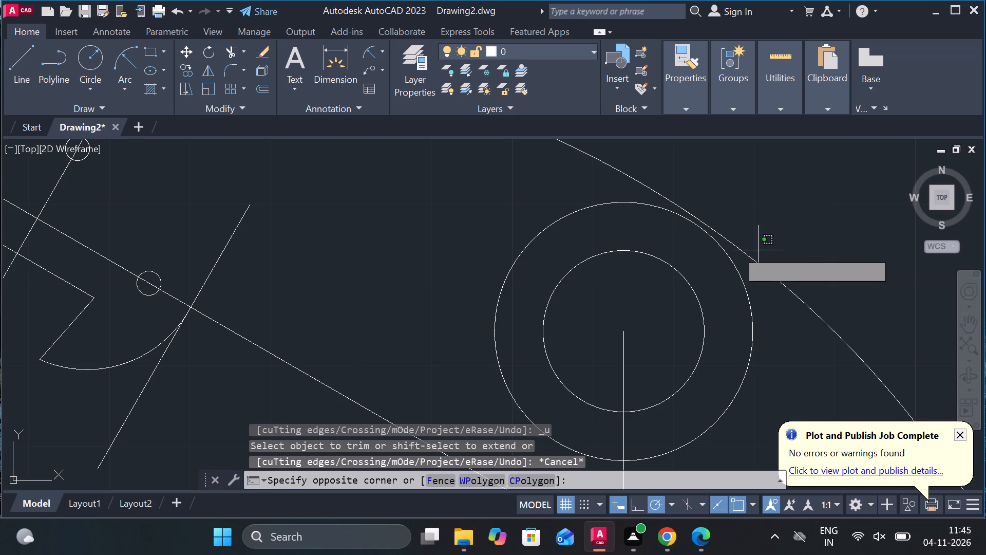
key("Escape")
left_click(745, 249)
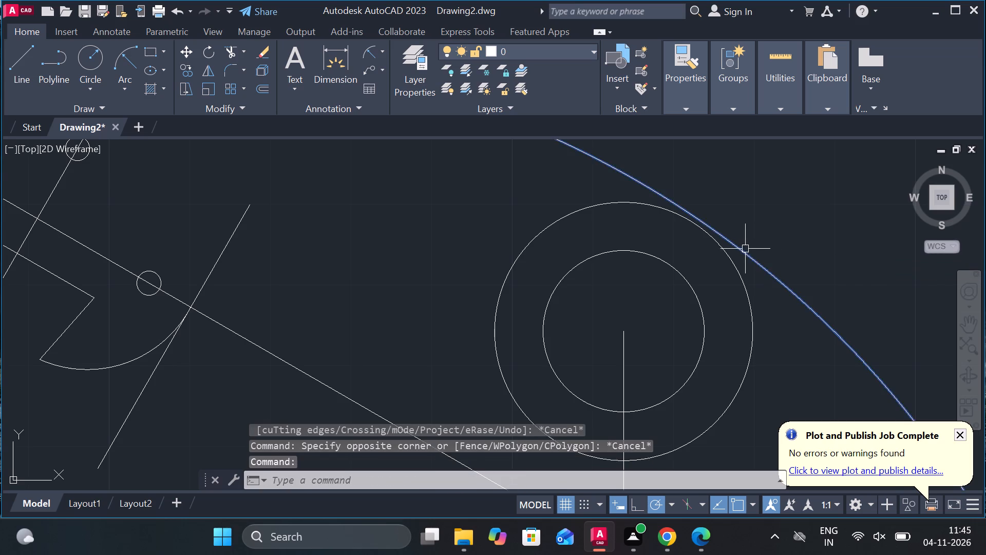
scroll(756, 240, "down", 2)
key("m")
key("Return")
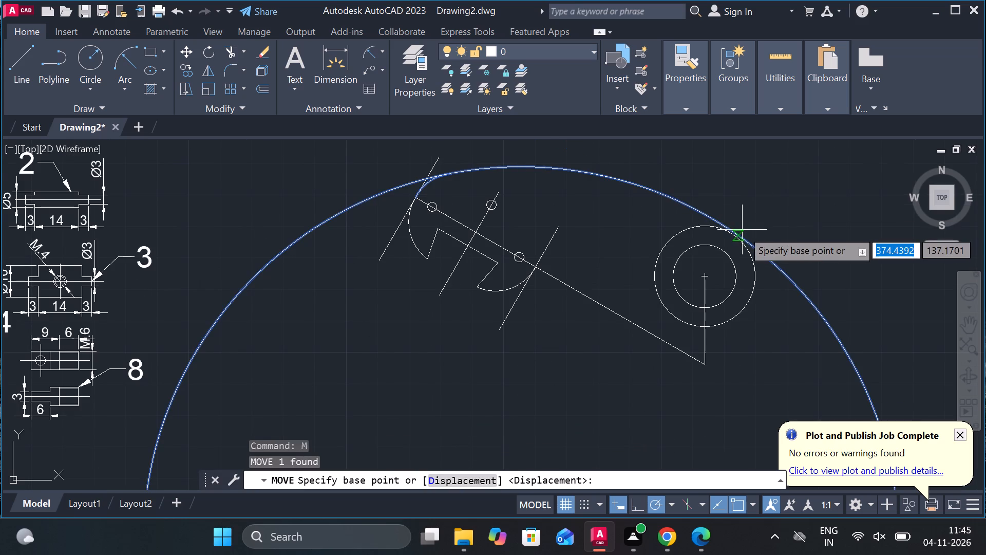
left_click(742, 230)
left_click(737, 231)
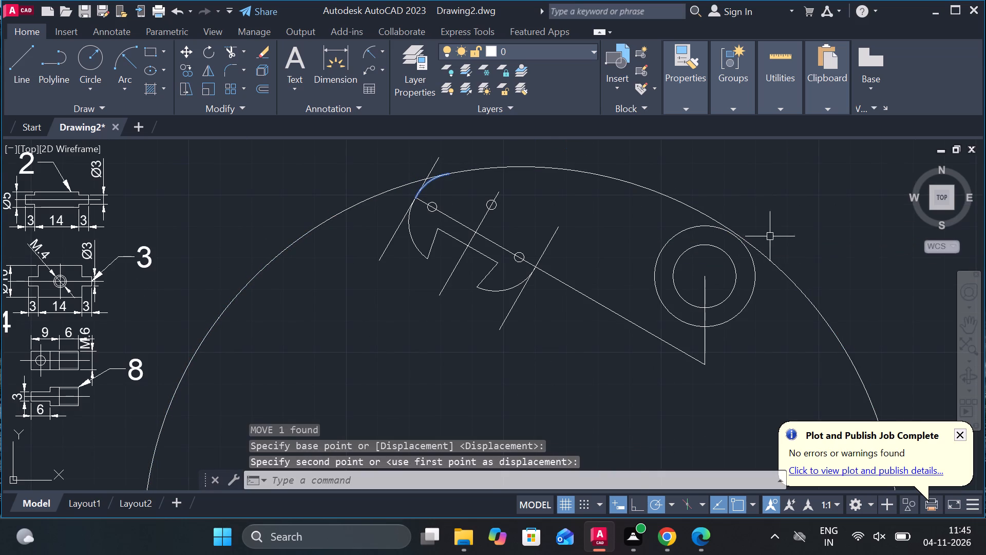
Move the radius-120 circle about 0.7 units down by its edge onto the outer concentric circle.
scroll(743, 229, "up", 2)
left_click(719, 238)
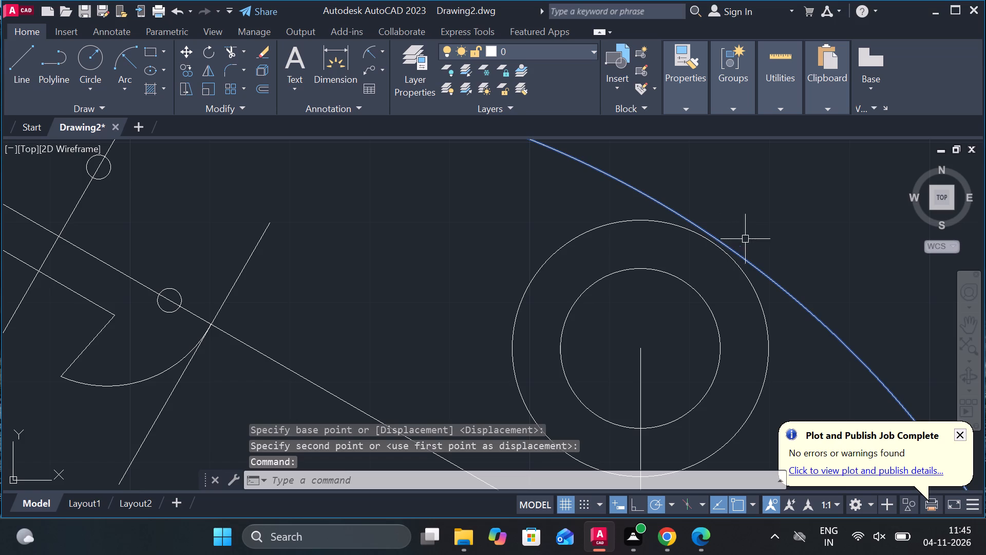
key("comma")
key("BackSpace")
key("m")
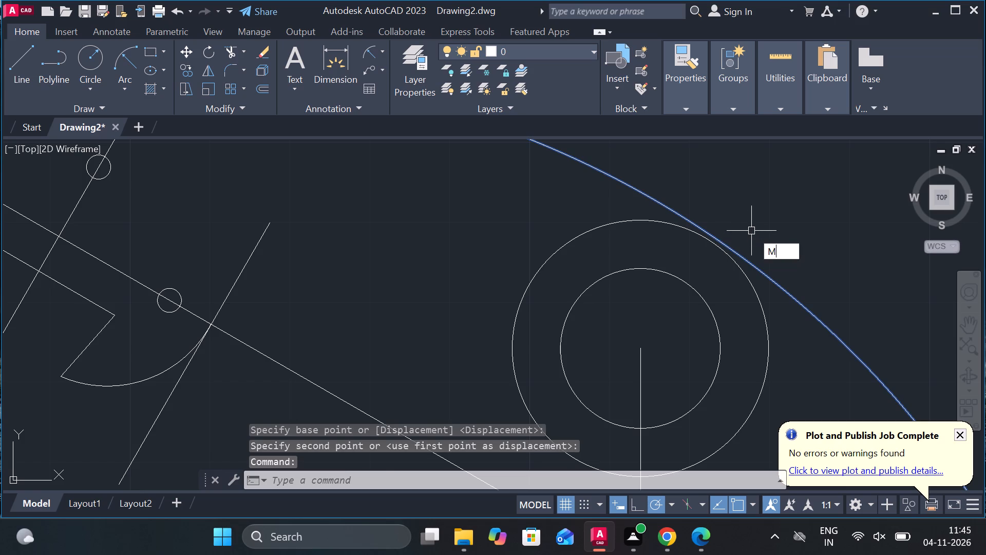
key("Return")
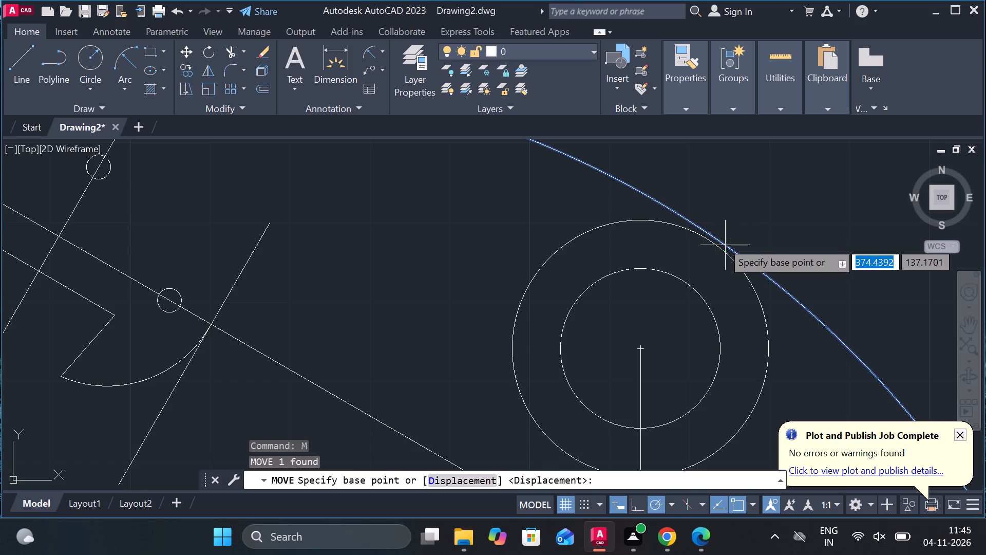
left_click(724, 242)
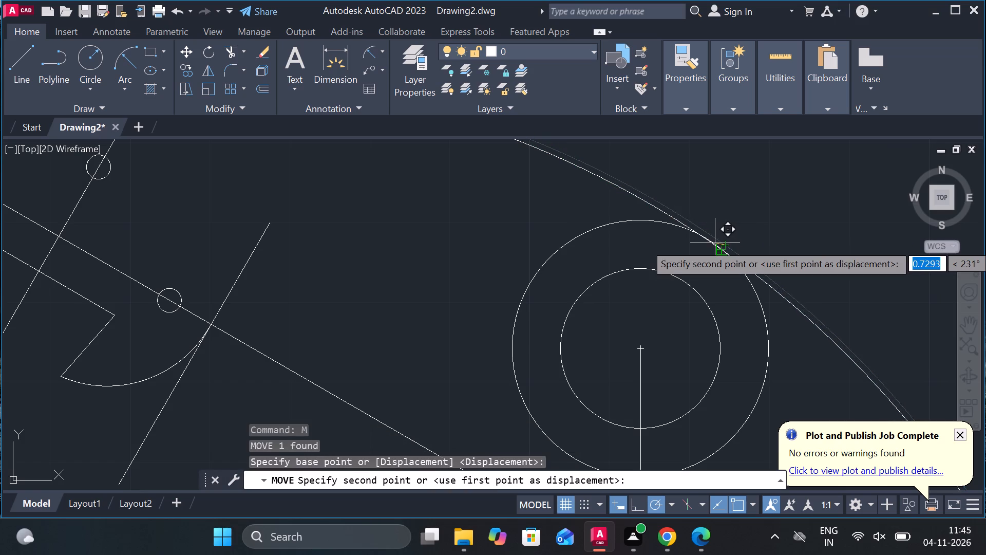
left_click(715, 243)
Trim the head's side arc beyond the radius-120 circle, and the circle segment between that arc and the short inclined line.
scroll(795, 230, "down", 2)
scroll(470, 184, "up", 2)
middle_click_drag(507, 191, 521, 220)
key("Escape")
scroll(470, 206, "up", 2)
left_click(511, 189)
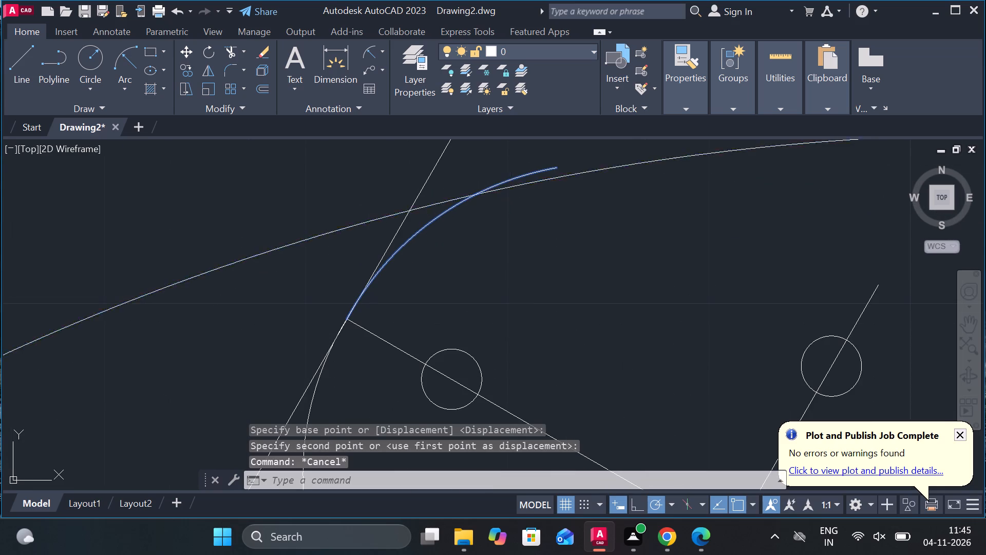
scroll(511, 189, "down", 3)
scroll(517, 185, "up", 1)
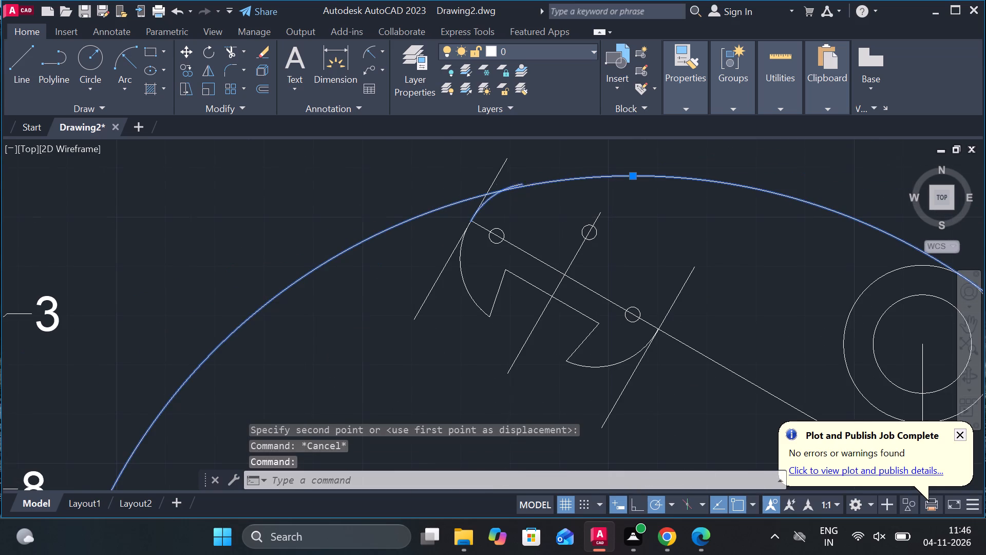
scroll(517, 185, "up", 2)
key("Escape")
type("TR")
key("space")
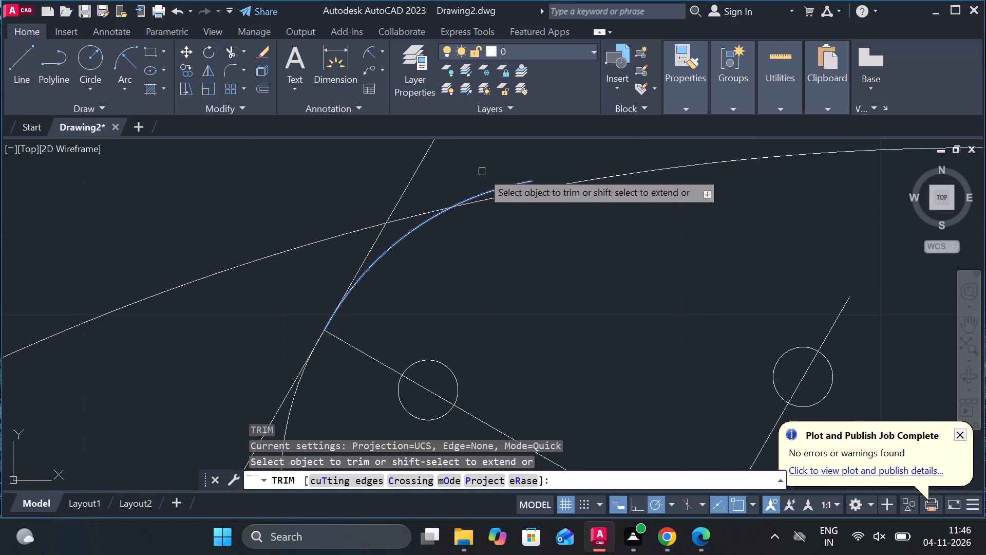
left_click(491, 189)
left_click(430, 208)
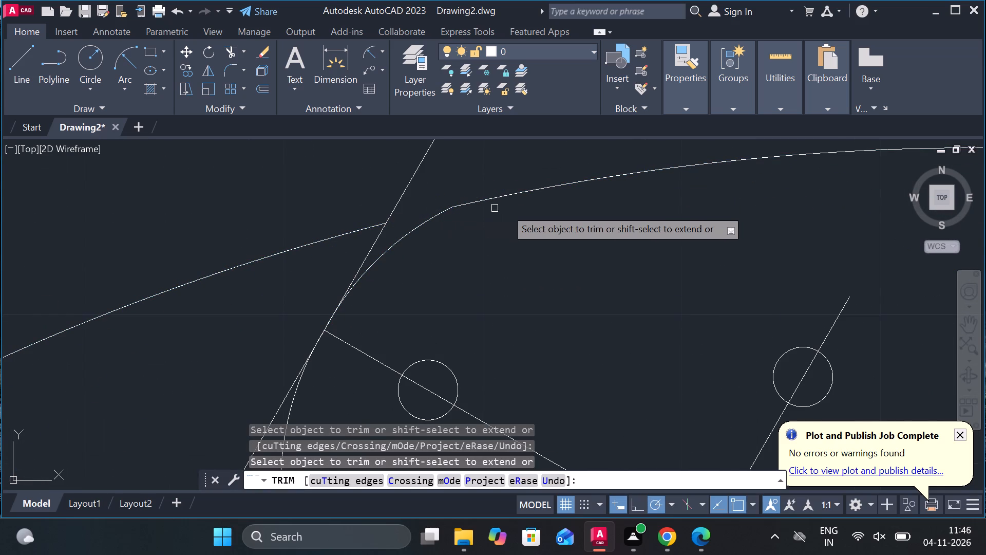
Trim the rest of the radius-120 circle, leaving only the upper curve from the head to the outer concentric circle.
scroll(543, 209, "down", 4)
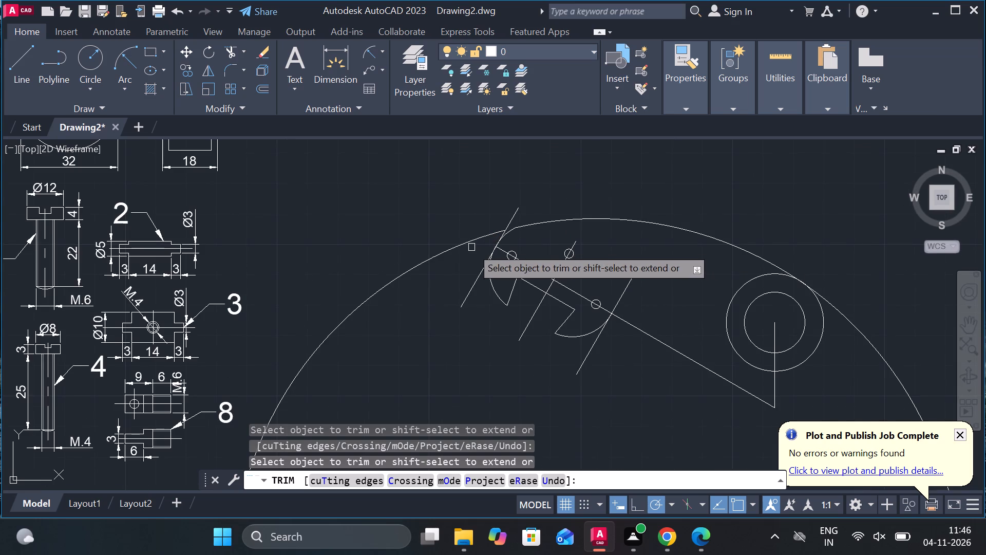
left_click(463, 247)
scroll(810, 283, "up", 4)
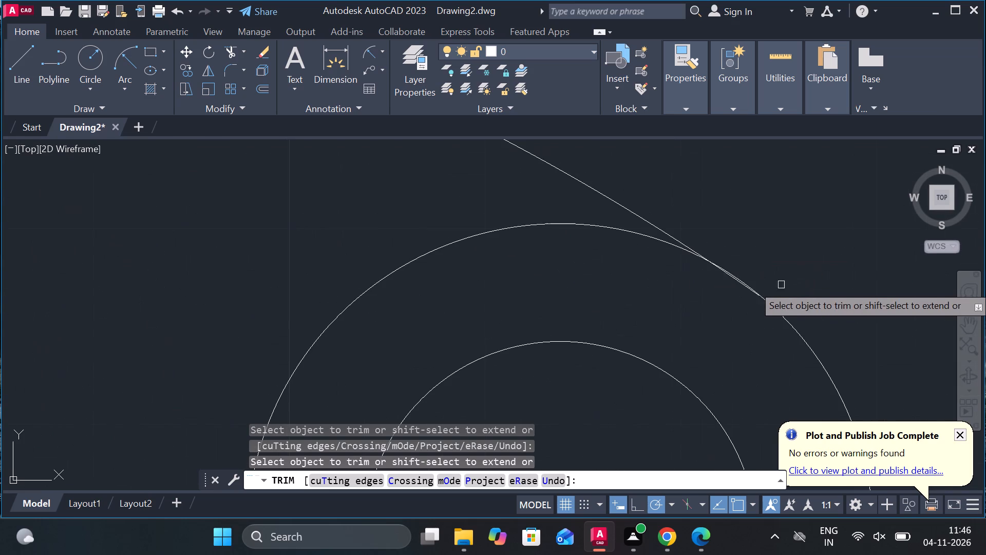
left_click(736, 285)
scroll(736, 285, "down", 4)
middle_click_drag(772, 269, 728, 245)
key("Escape")
Measure the radius of the upper curve joining the head to the outer concentric circle.
left_click(365, 51)
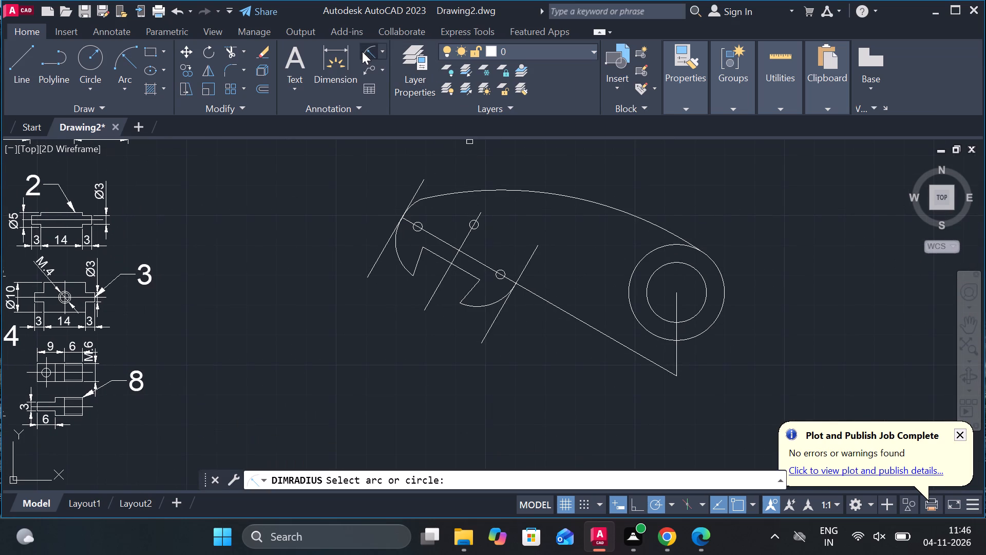
left_click(579, 197)
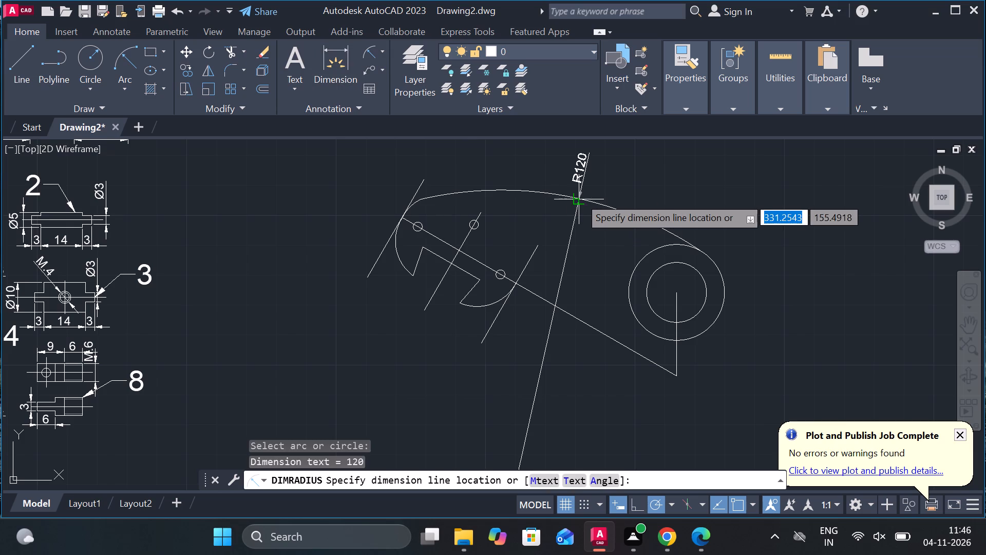
key("Escape")
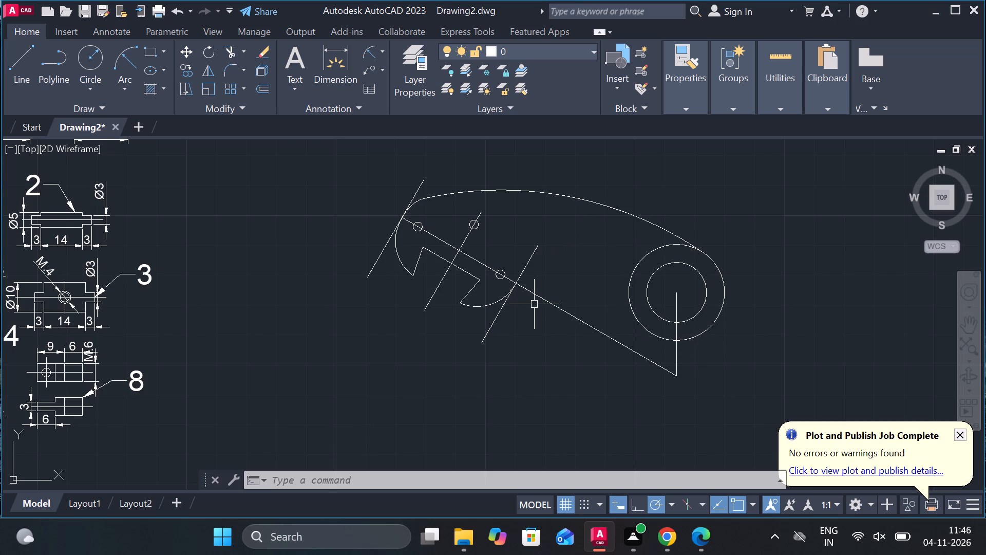
key("Escape")
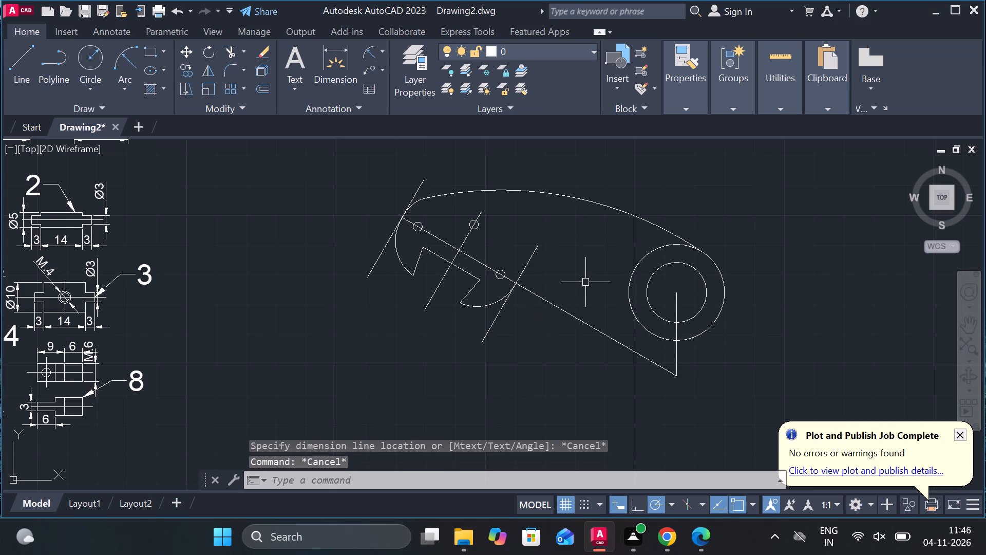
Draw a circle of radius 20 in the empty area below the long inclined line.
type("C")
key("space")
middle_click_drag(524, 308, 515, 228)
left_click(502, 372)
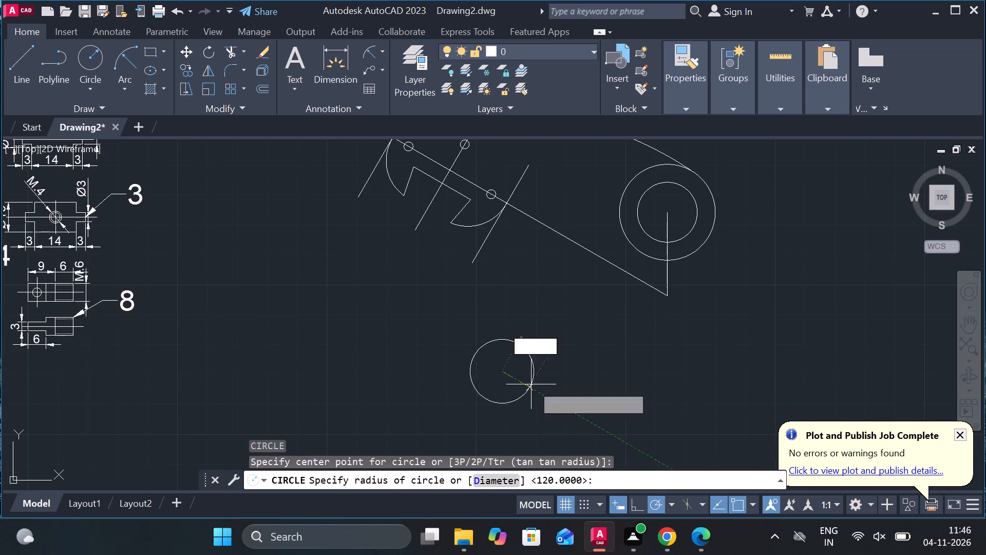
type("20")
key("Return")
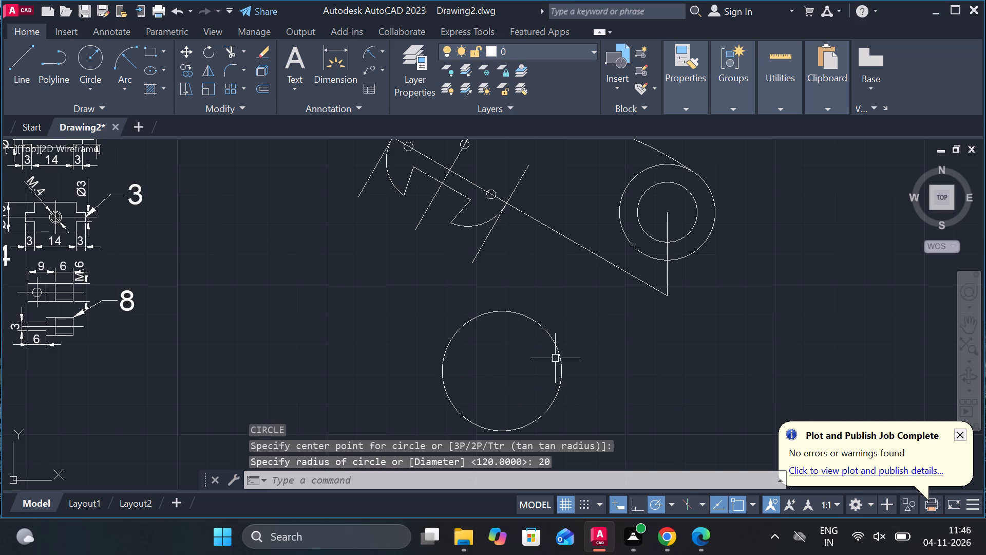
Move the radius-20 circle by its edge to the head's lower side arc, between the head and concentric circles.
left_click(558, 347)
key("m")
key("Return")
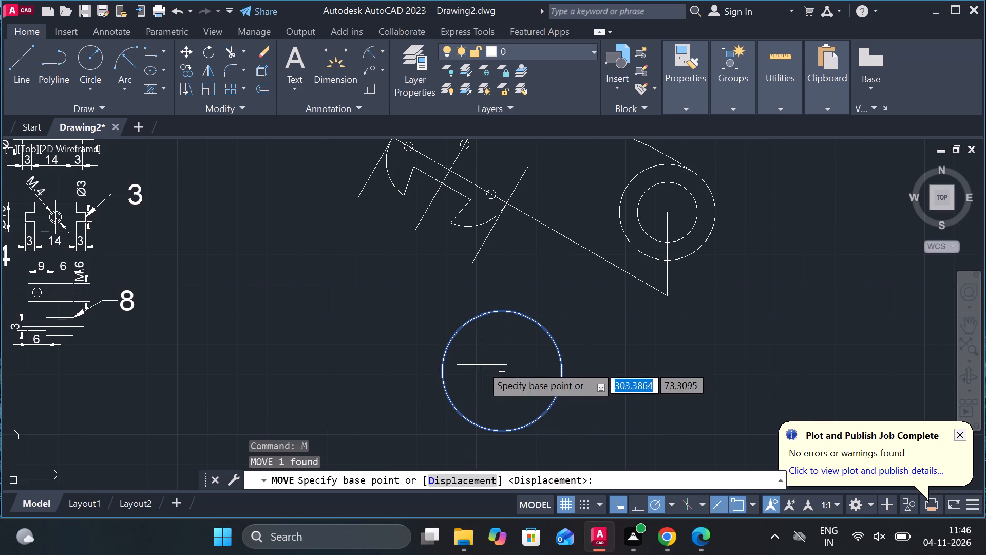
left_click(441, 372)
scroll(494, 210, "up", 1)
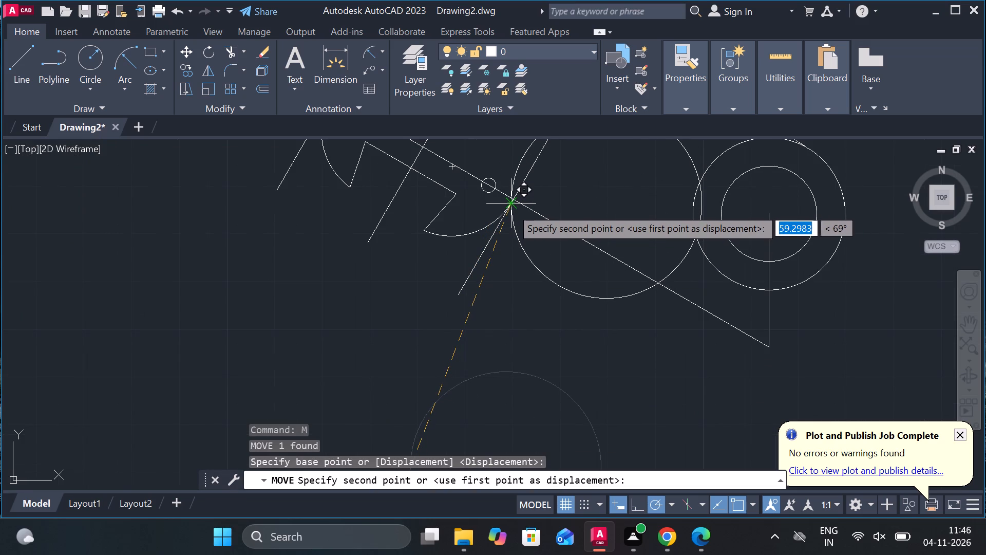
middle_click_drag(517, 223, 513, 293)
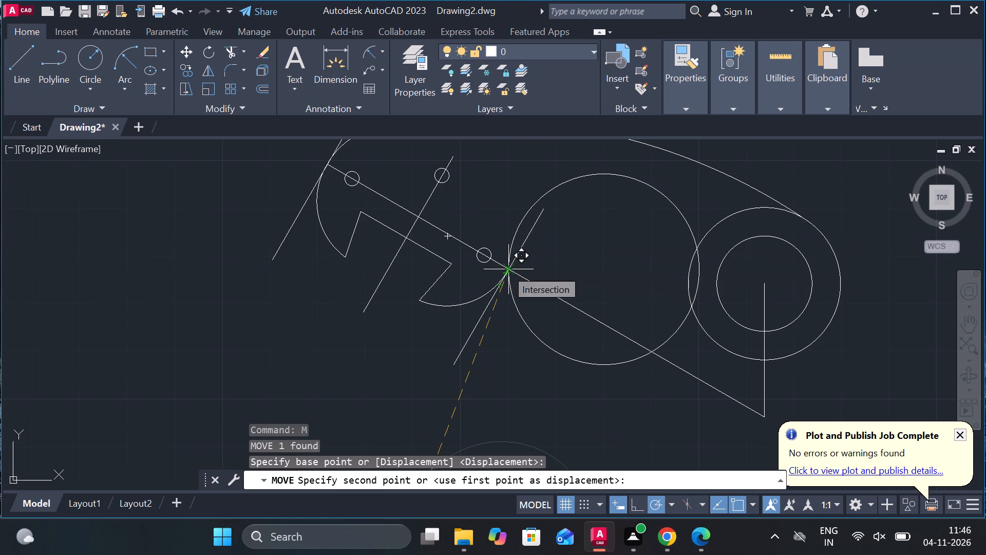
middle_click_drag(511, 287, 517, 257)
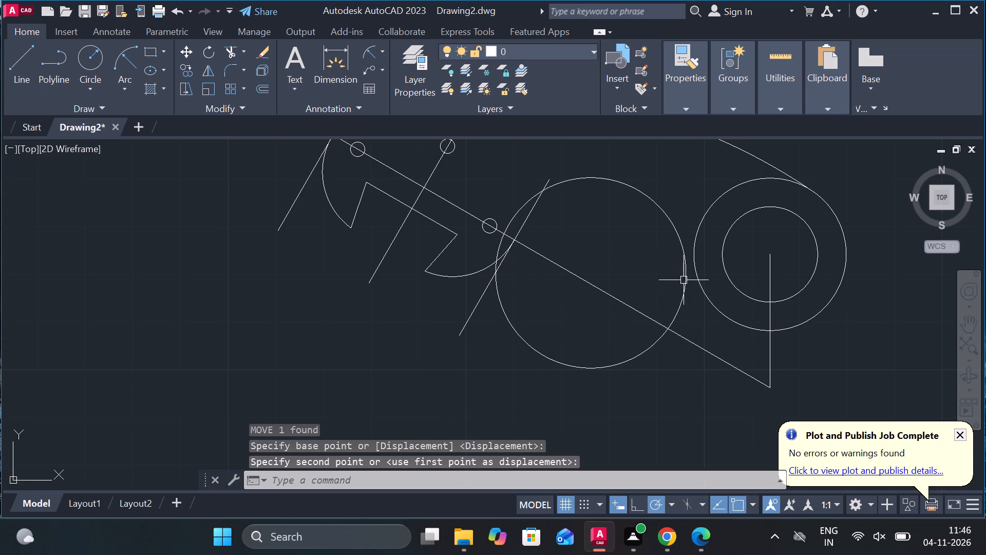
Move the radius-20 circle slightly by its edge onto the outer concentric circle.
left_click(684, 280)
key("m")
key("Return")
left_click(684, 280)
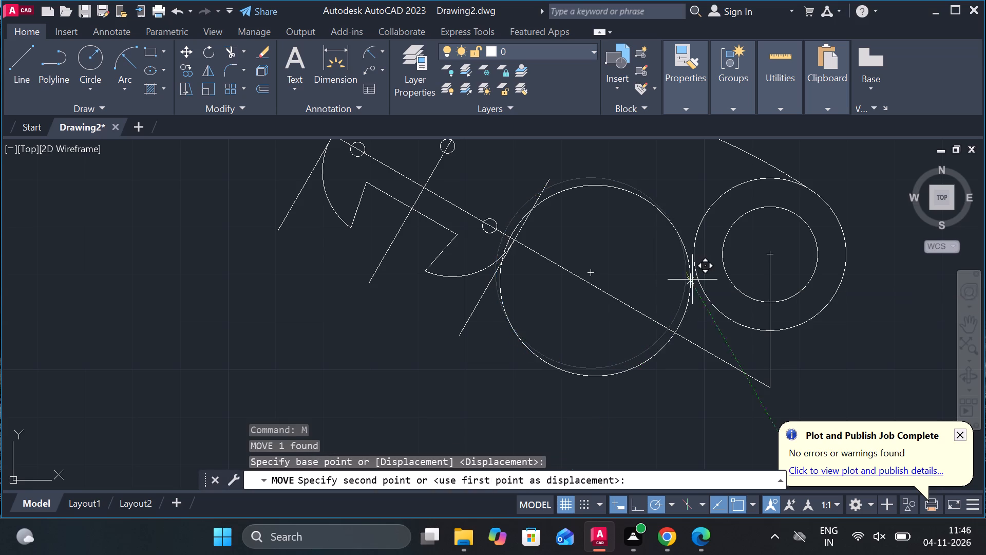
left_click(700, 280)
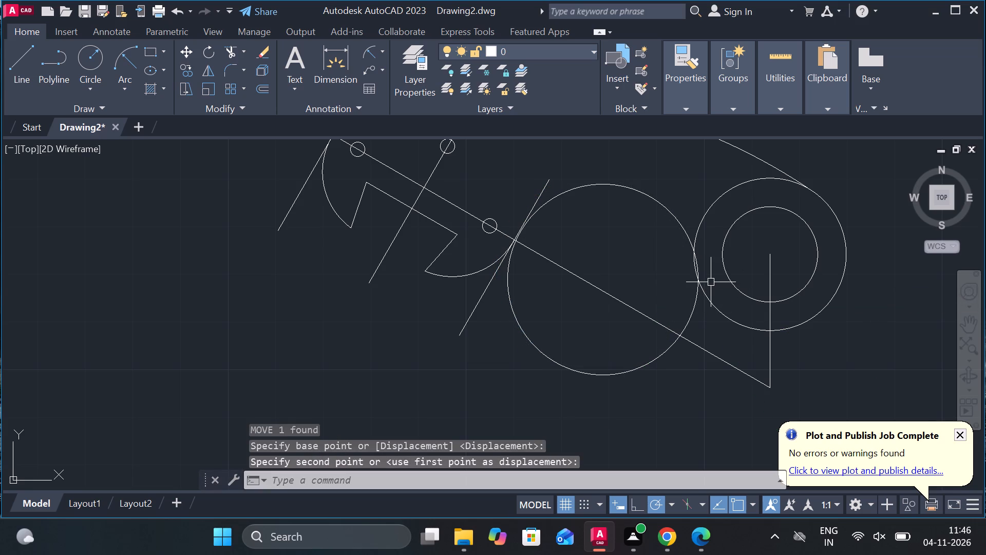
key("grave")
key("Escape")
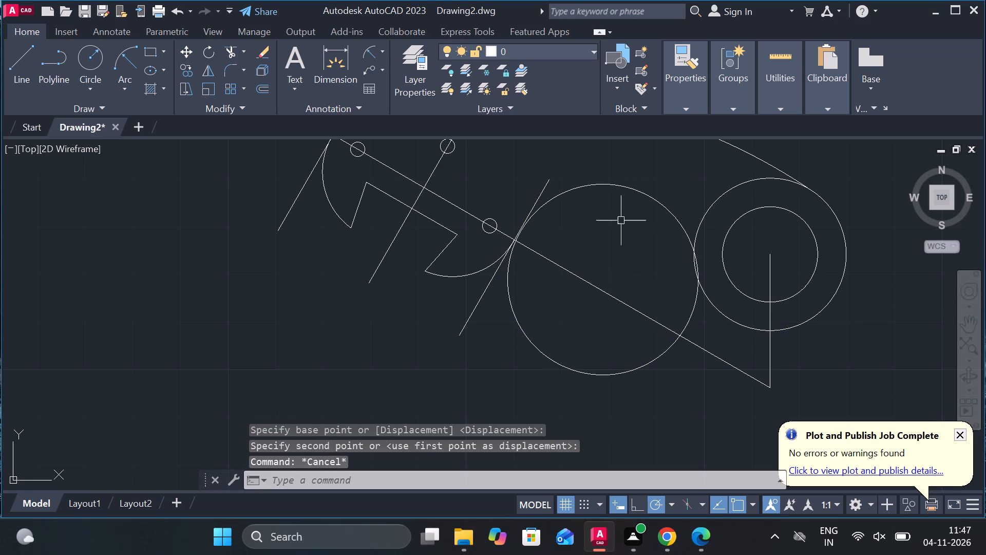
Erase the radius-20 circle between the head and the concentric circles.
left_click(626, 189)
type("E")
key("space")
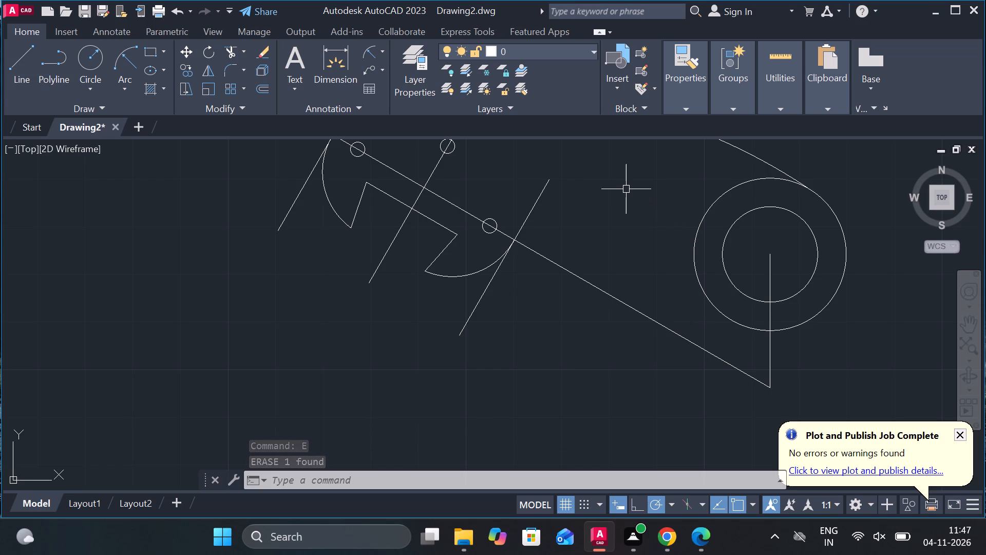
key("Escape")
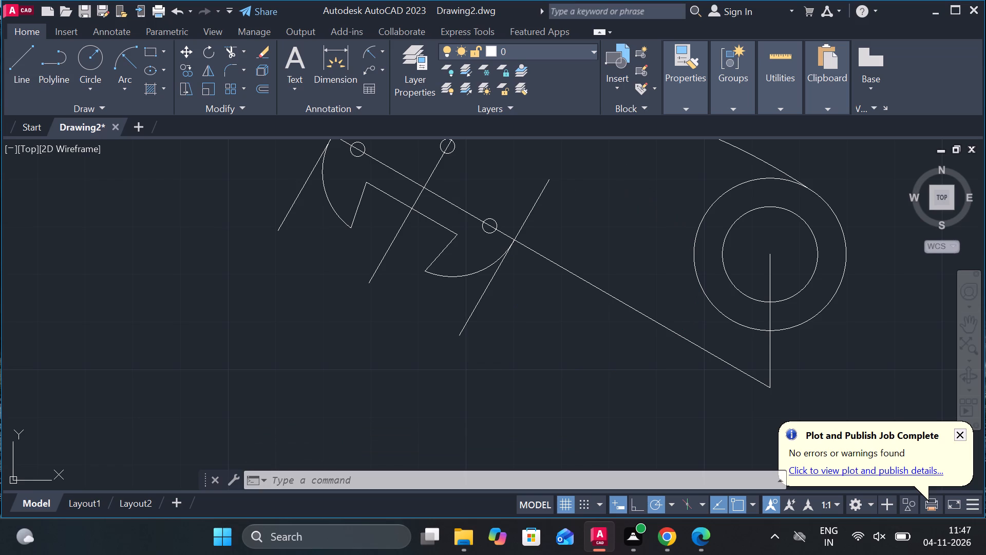
Fillet the inclined line at the head's lower side to the outer concentric circle with radius 20.
key("f")
key("Return")
key("r")
key("Return")
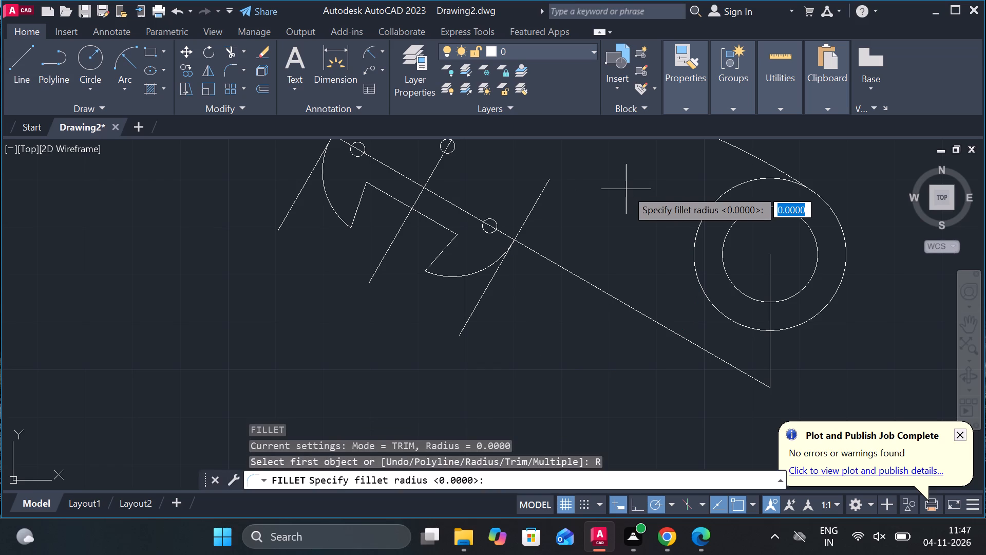
type("20")
key("Return")
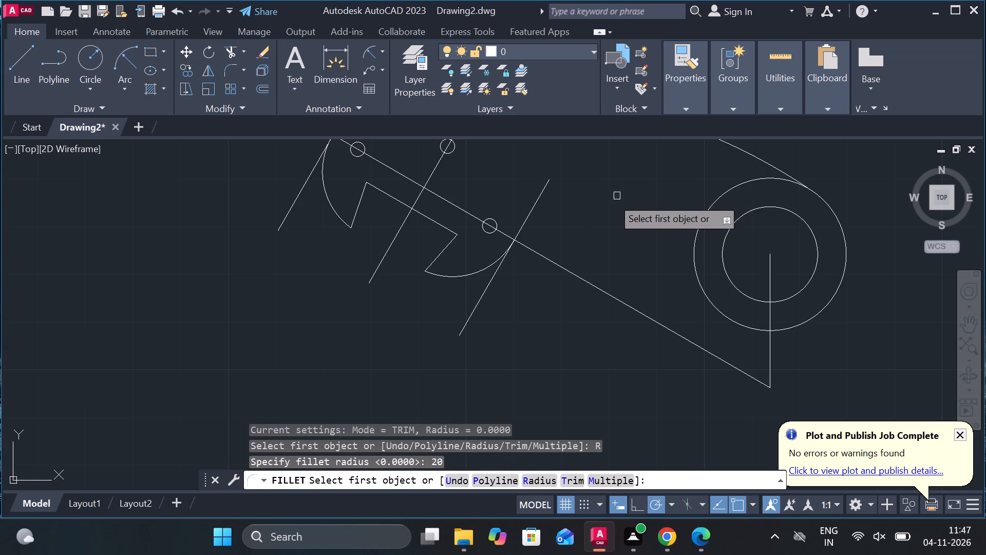
left_click(522, 223)
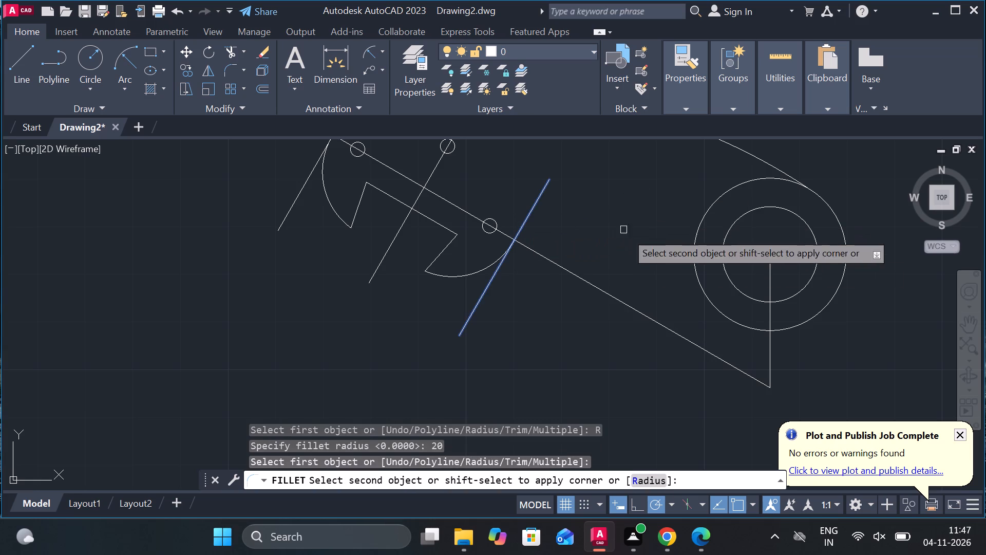
left_click(694, 274)
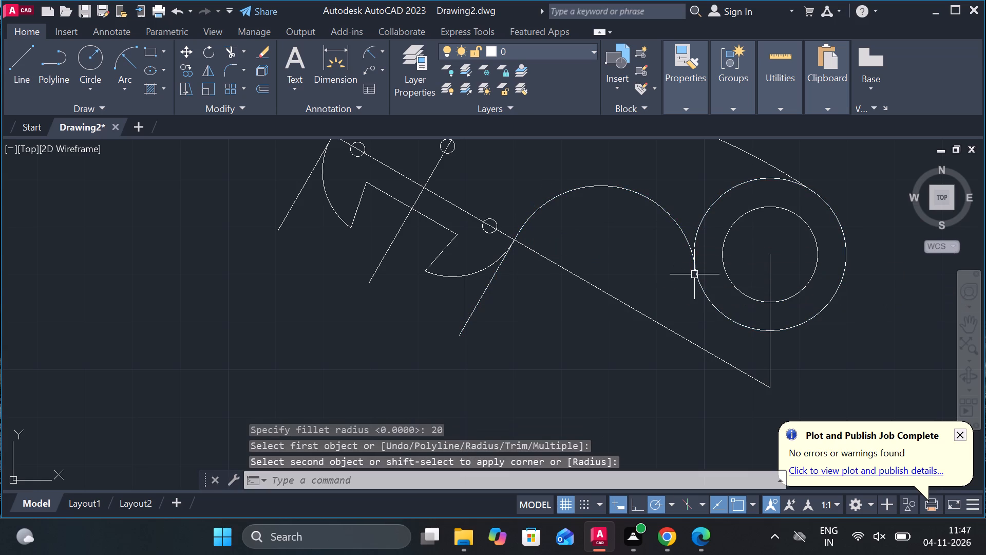
scroll(697, 289, "down", 2)
scroll(640, 327, "up", 2)
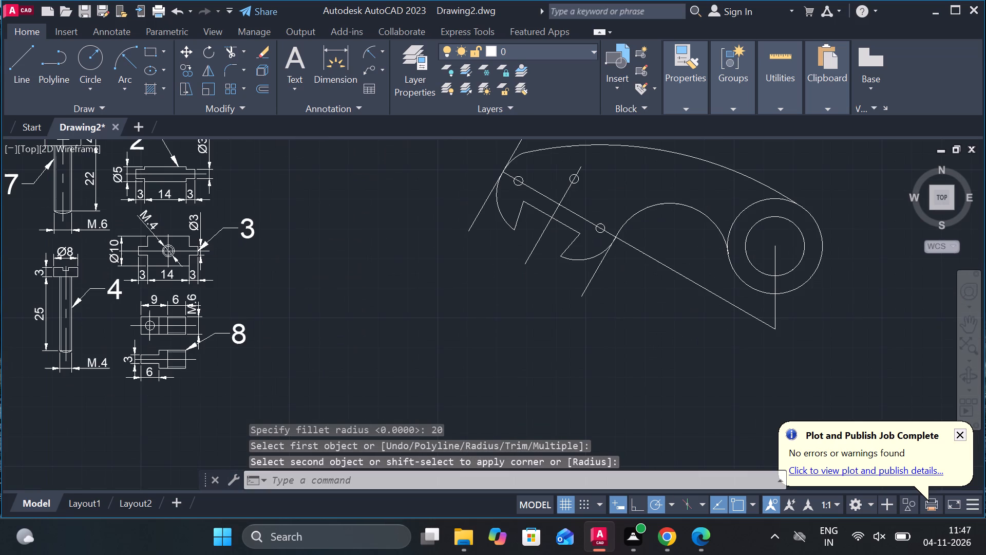
key("Escape")
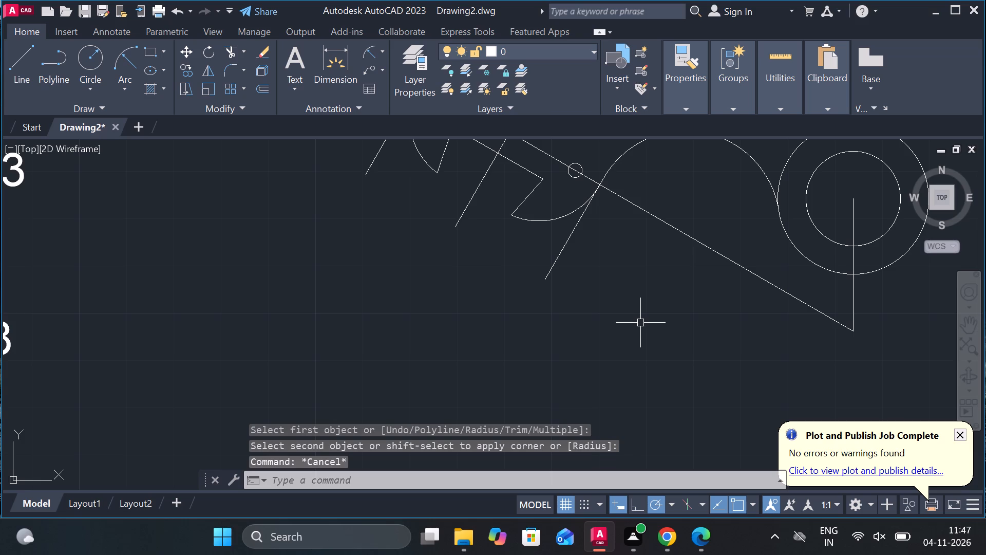
Trim the parts of the two outer inclined lines that extend below the head's side arcs.
type("TR")
key("space")
left_click(571, 235)
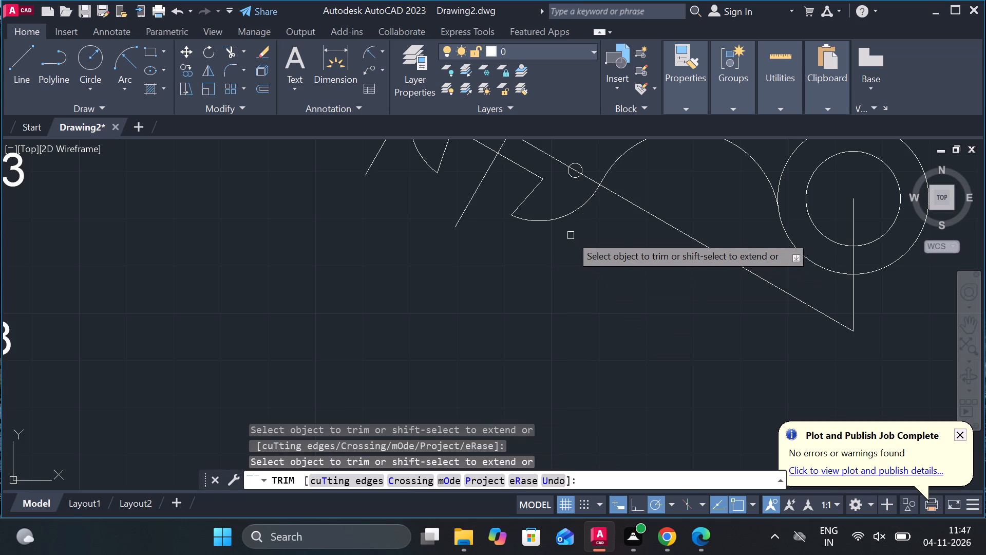
middle_click_drag(584, 269, 587, 309)
left_click(391, 188)
left_click(368, 171)
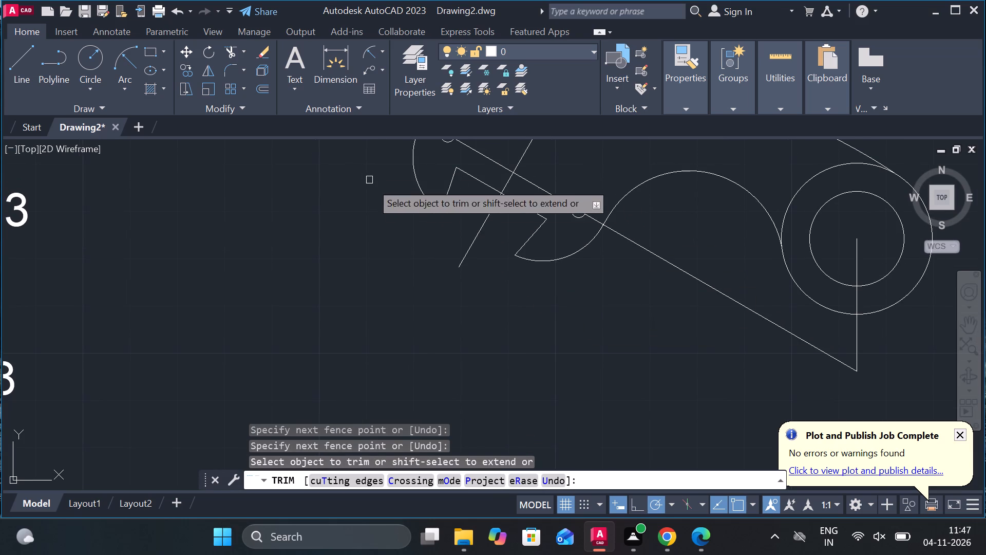
middle_click_drag(374, 190, 376, 242)
key("Escape")
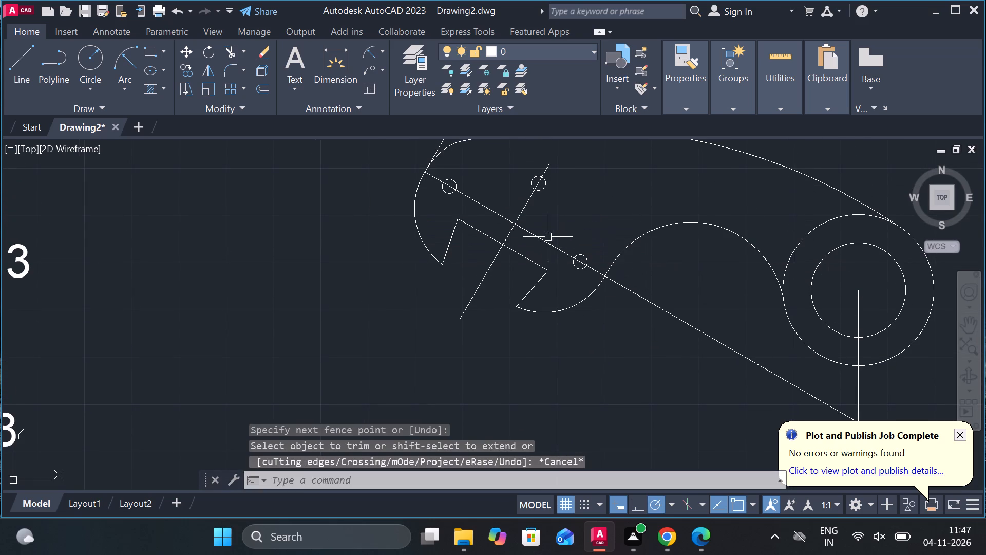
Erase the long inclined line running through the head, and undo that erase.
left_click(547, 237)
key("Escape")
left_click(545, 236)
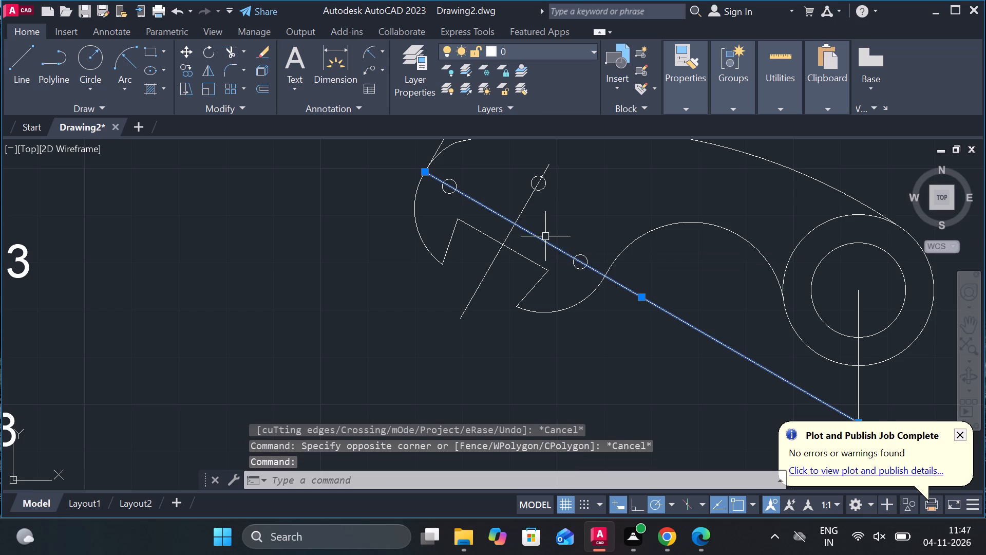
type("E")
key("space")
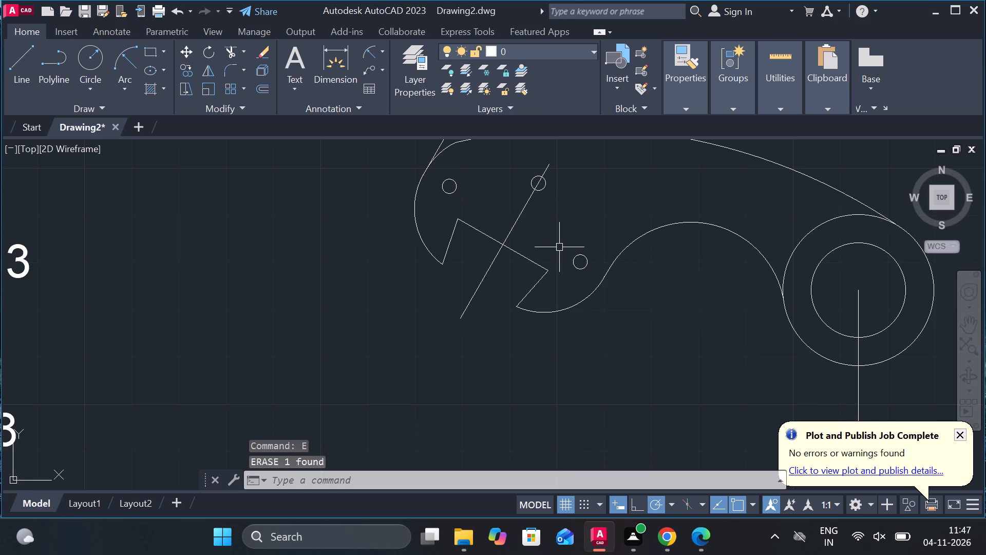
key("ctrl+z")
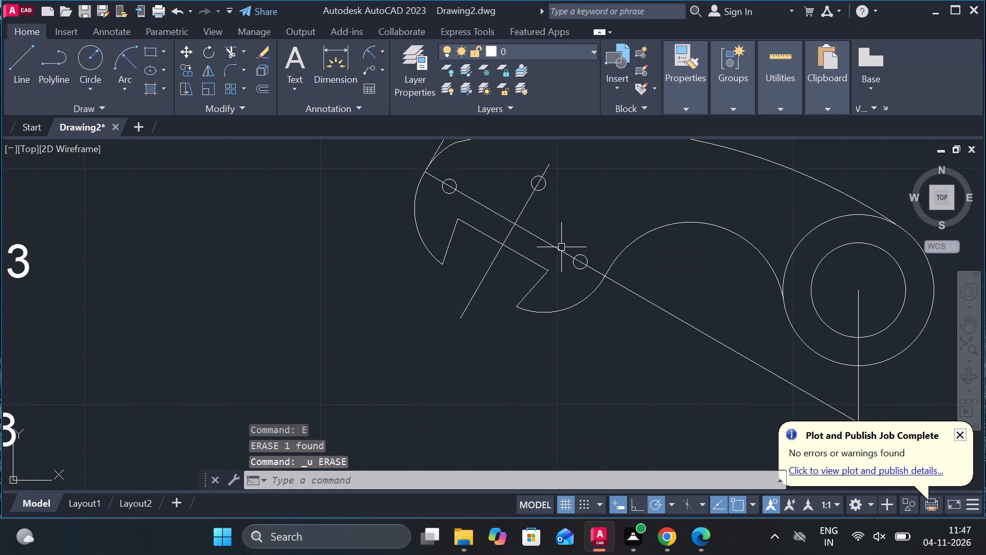
Erase the leftover short inclined line beside the arc at the head's upper end.
scroll(561, 247, "down", 1)
scroll(485, 170, "up", 1)
left_click(495, 170)
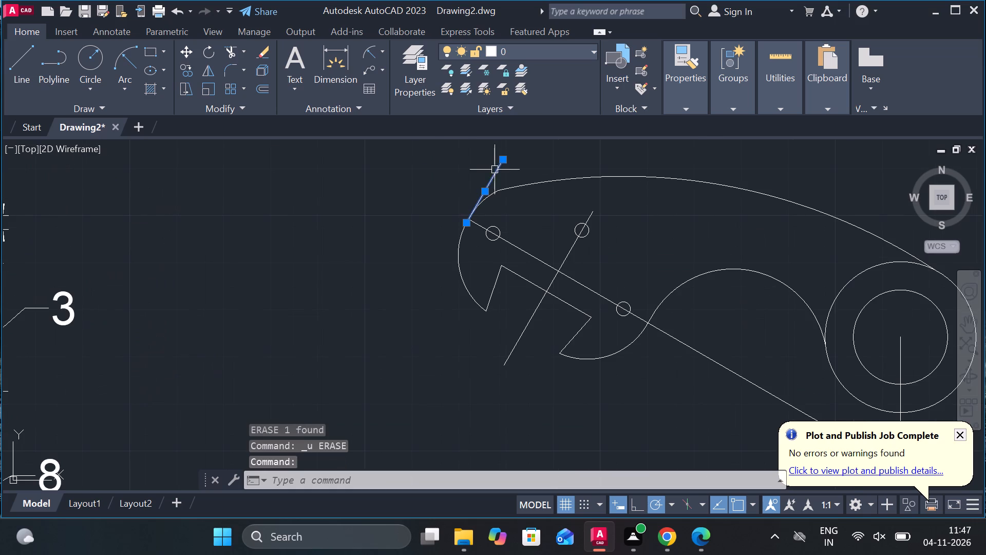
type("E")
key("space")
scroll(600, 223, "down", 1)
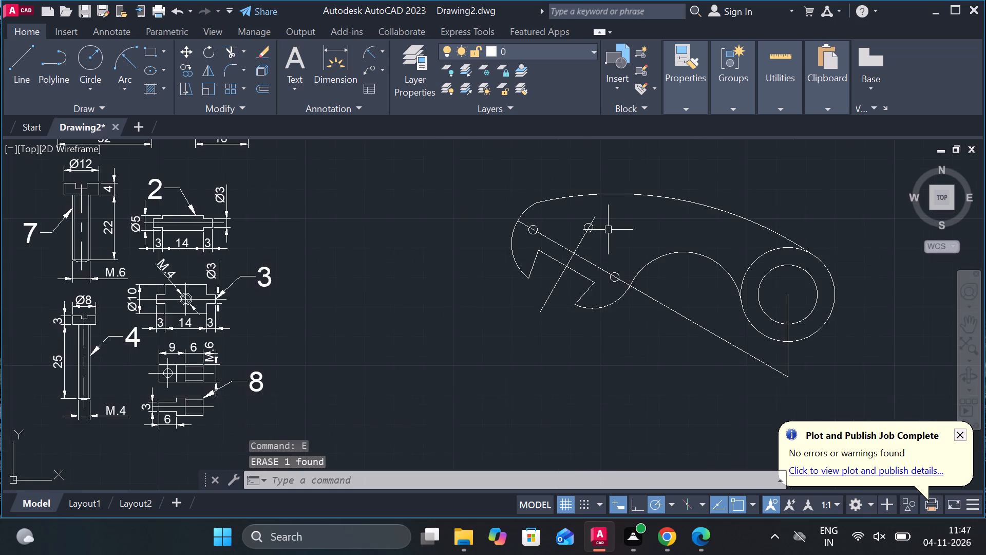
Trim the part of the outer concentric circle lying between the radius-120 and radius-20 curves.
middle_click_drag(600, 230, 457, 255)
middle_click_drag(620, 305, 565, 252)
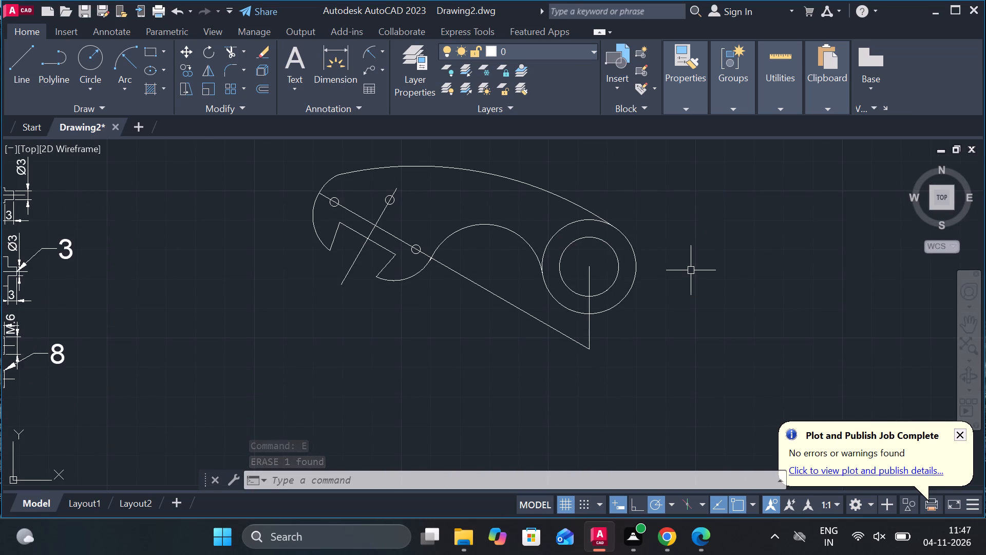
type("TR")
key("space")
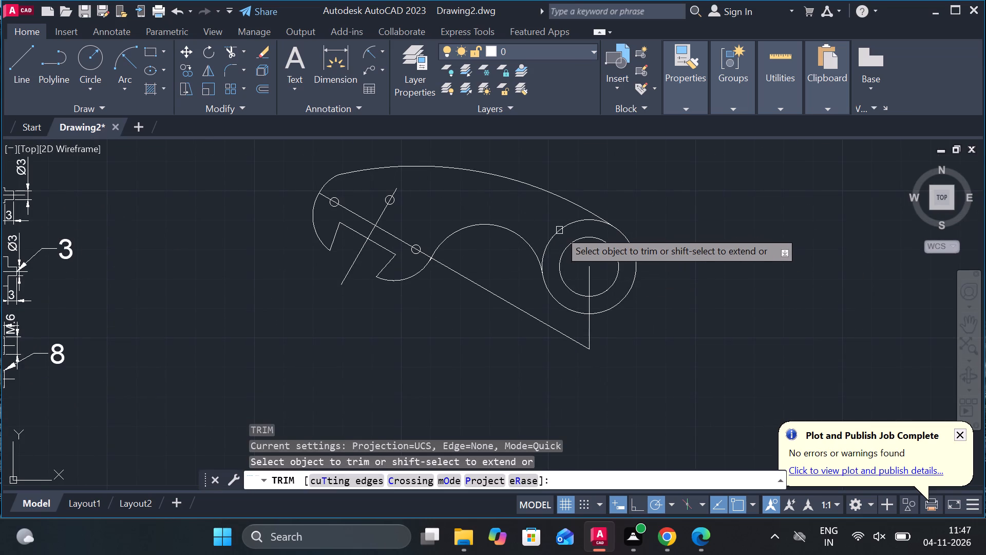
left_click(559, 230)
scroll(682, 238, "down", 2)
key("Escape")
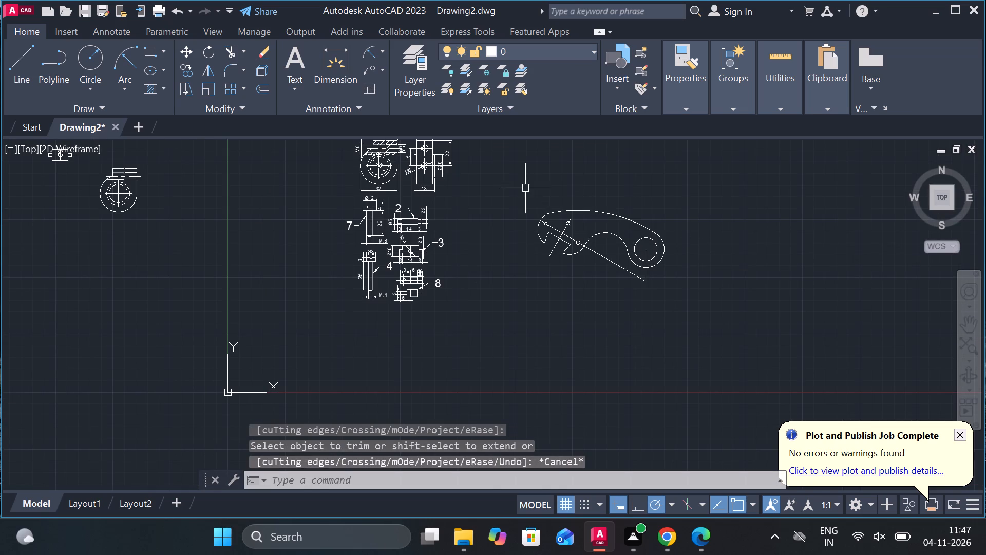
Copy the complete lever view into the empty area above the original.
left_click(524, 187)
left_click(694, 291)
type("CO")
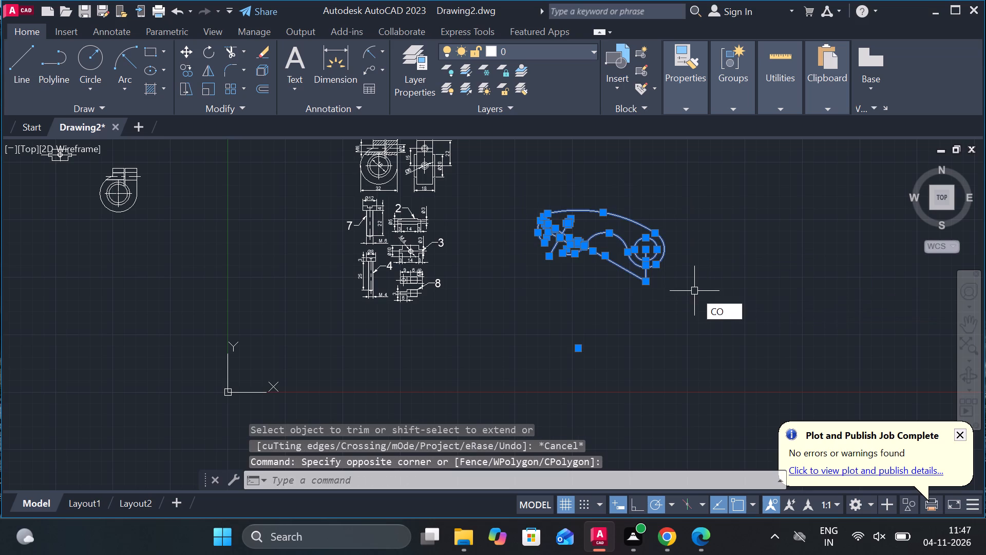
key("Return")
left_click(694, 291)
middle_click_drag(737, 283, 746, 385)
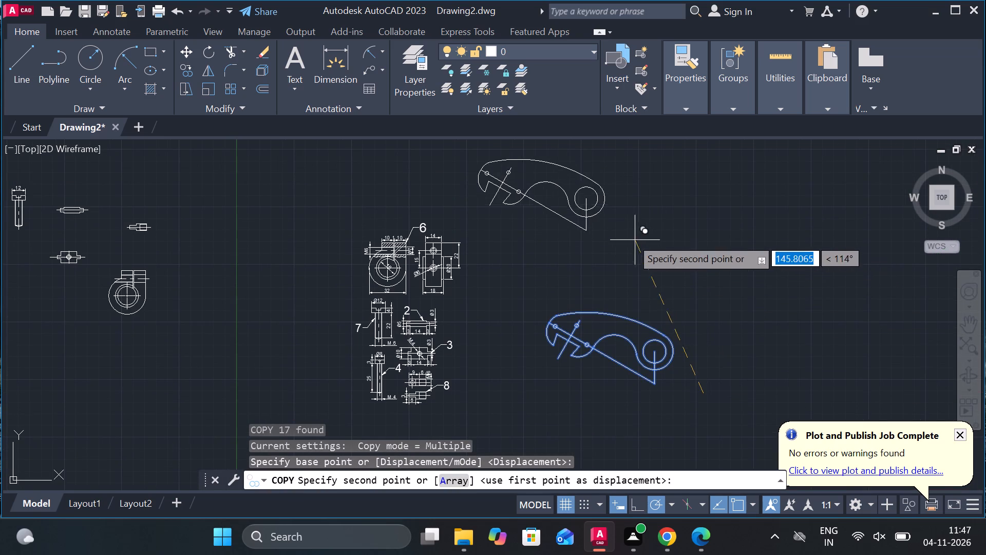
left_click(629, 235)
key("Escape")
Set the linetype of the original view's long inclined line to CENTER2.
scroll(669, 284, "up", 1)
middle_click_drag(667, 293, 631, 207)
scroll(562, 268, "up", 1)
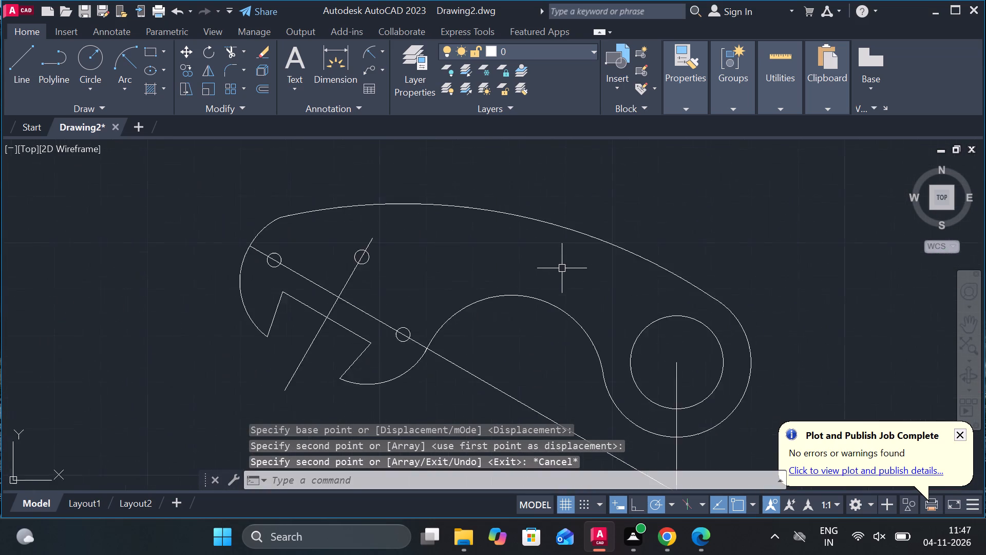
scroll(562, 268, "up", 2)
middle_click_drag(562, 269, 560, 208)
scroll(528, 281, "down", 1)
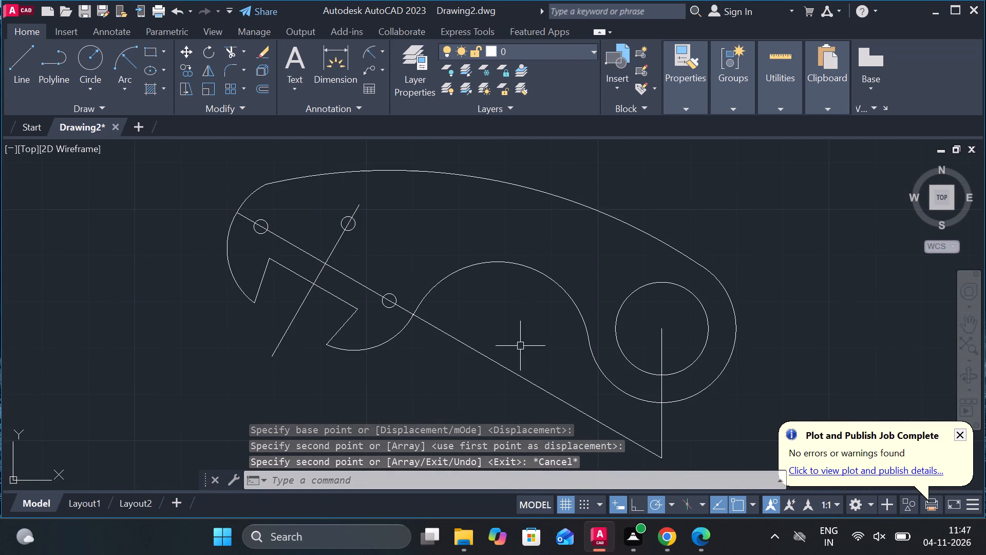
left_click(481, 346)
key("Escape")
left_click(469, 348)
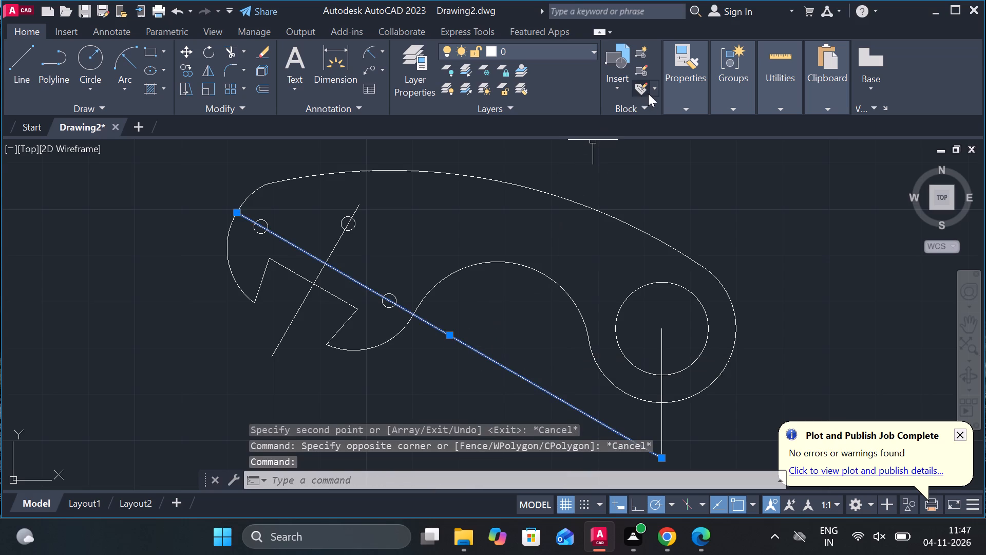
left_click(686, 105)
left_click(781, 167)
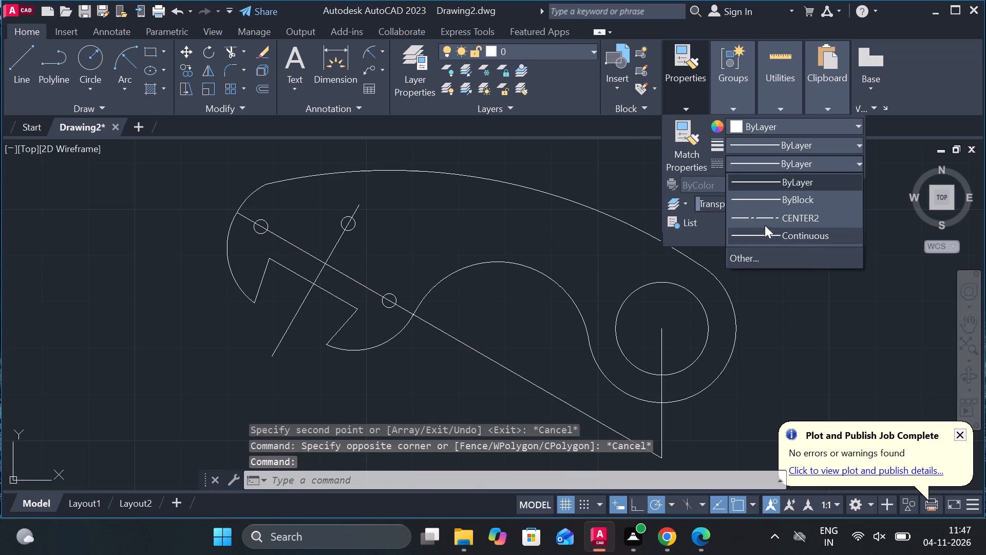
left_click(765, 225)
key("Escape")
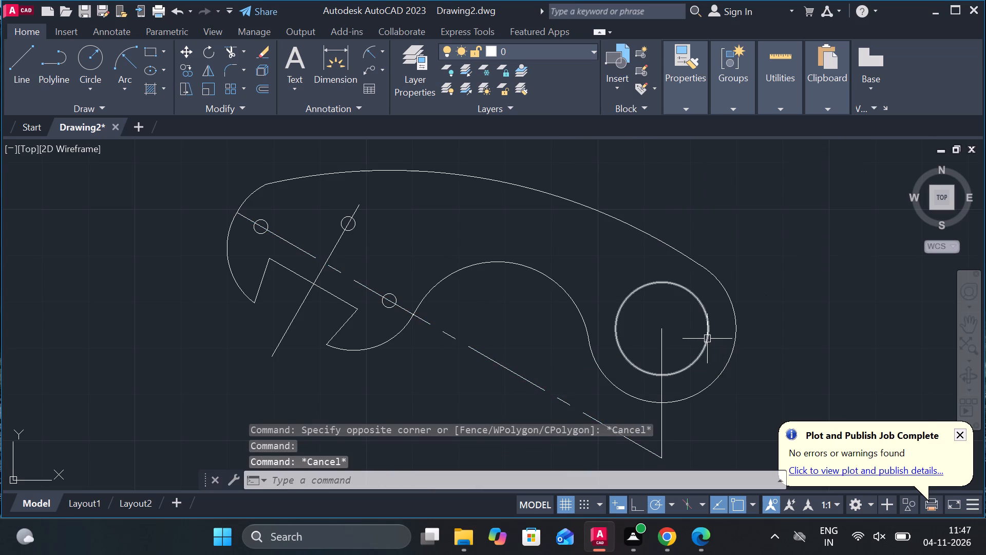
Add a center mark to the inner circle at the round end of the original view.
scroll(707, 339, "down", 1)
type("CM")
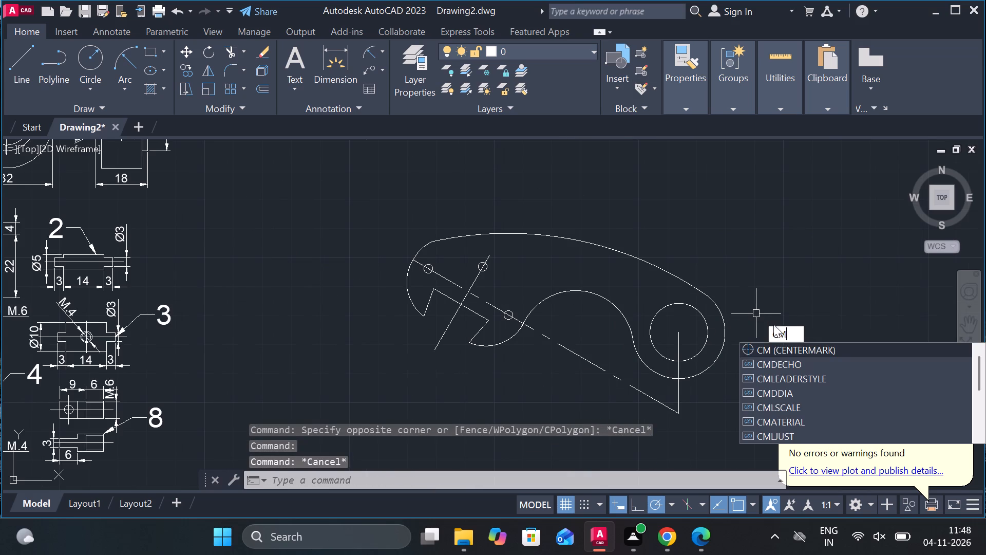
left_click(788, 348)
left_click(705, 321)
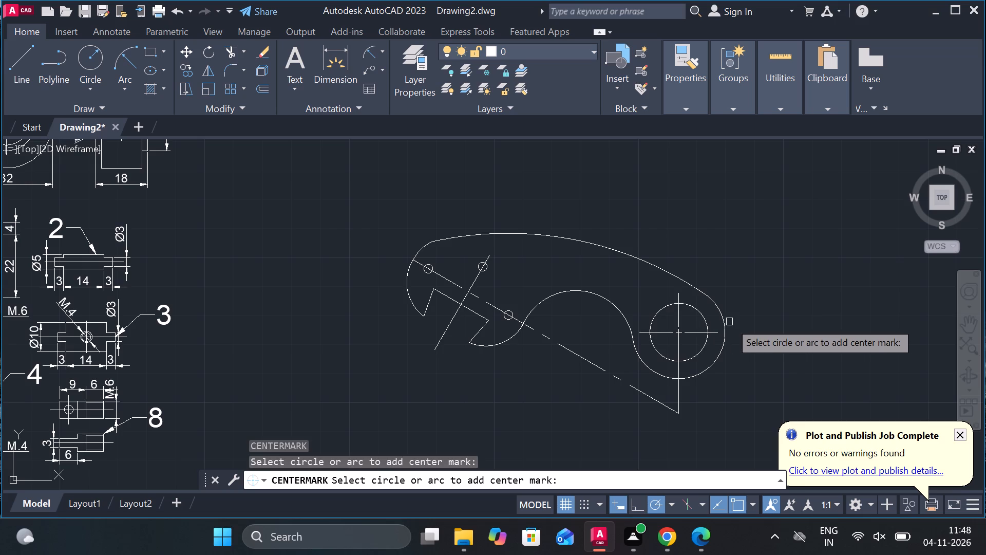
key("Escape")
Stretch the center mark's upper arm and both horizontal arms beyond the outer arc.
left_click(676, 300)
left_click(676, 297)
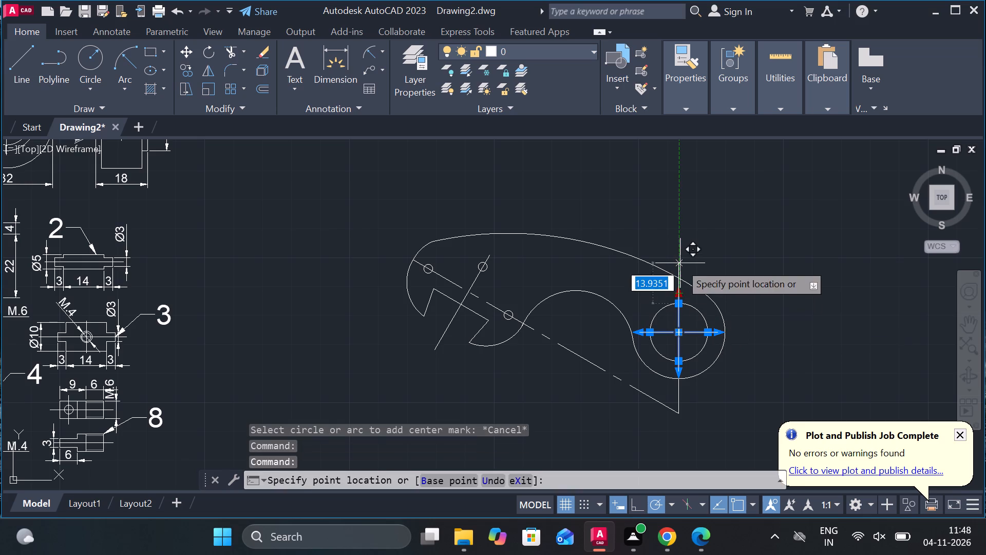
left_click(680, 263)
left_click(718, 331)
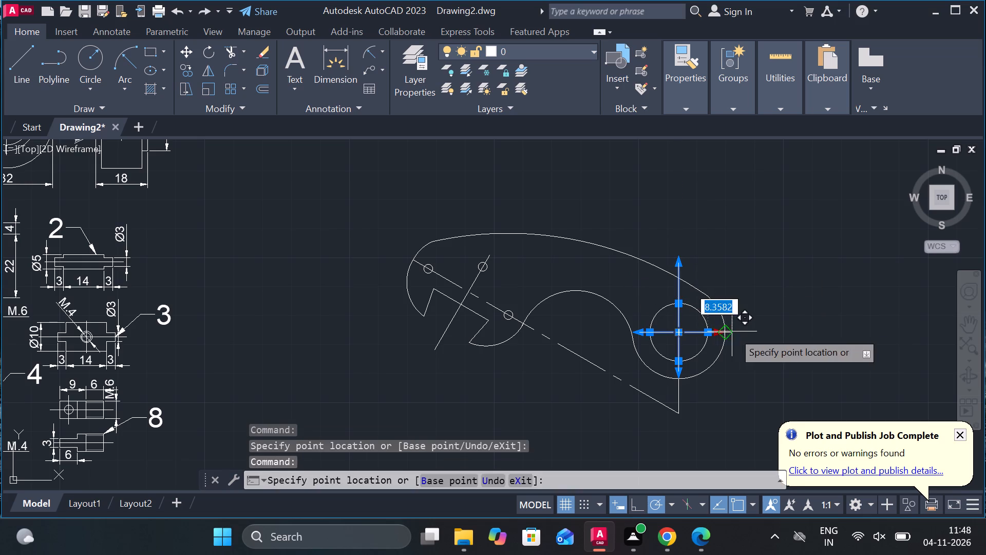
left_click(739, 331)
left_click(638, 332)
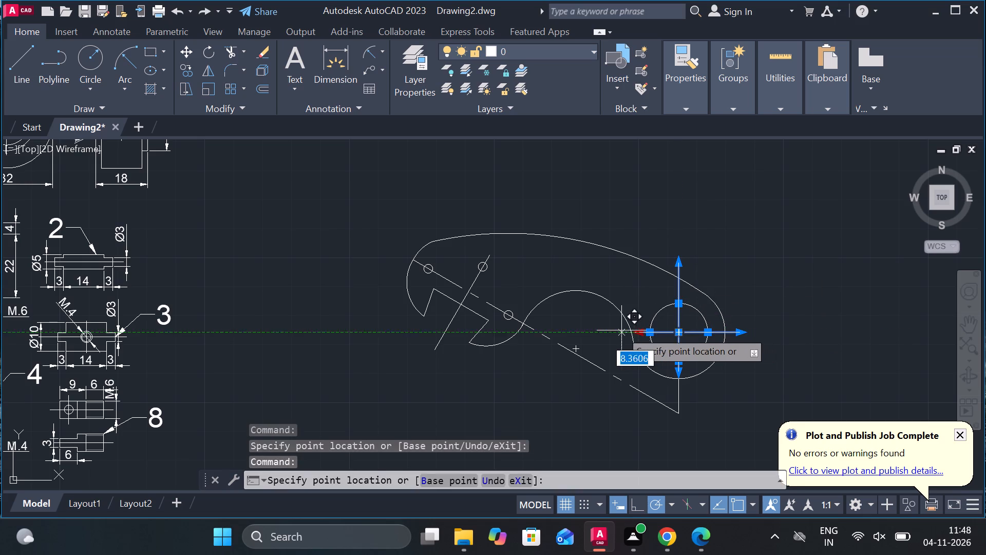
left_click(615, 330)
key("Escape")
Add an aligned dimension across the notch opening in the original view's head, placed below the notch.
middle_click_drag(722, 375, 730, 340)
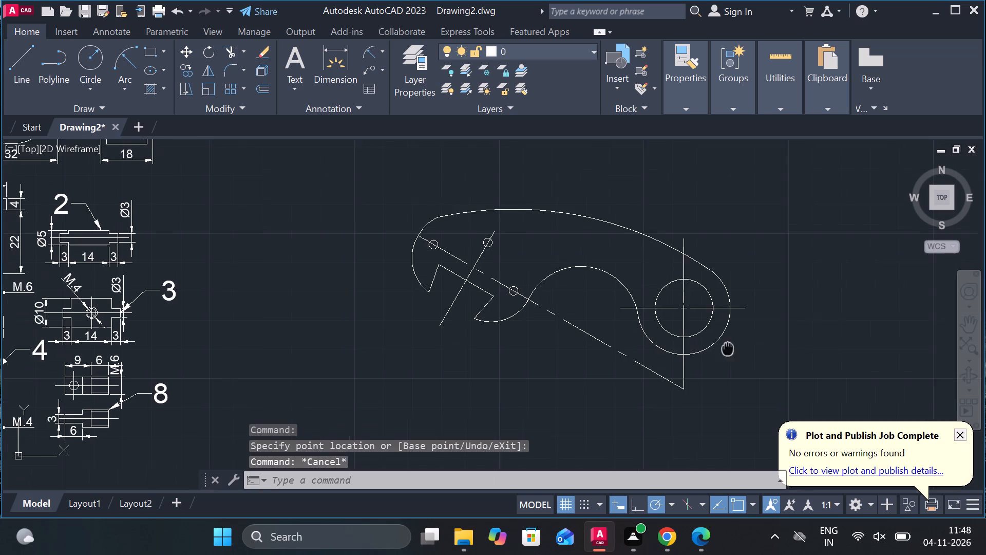
middle_click_drag(730, 340, 733, 340)
scroll(472, 232, "up", 1)
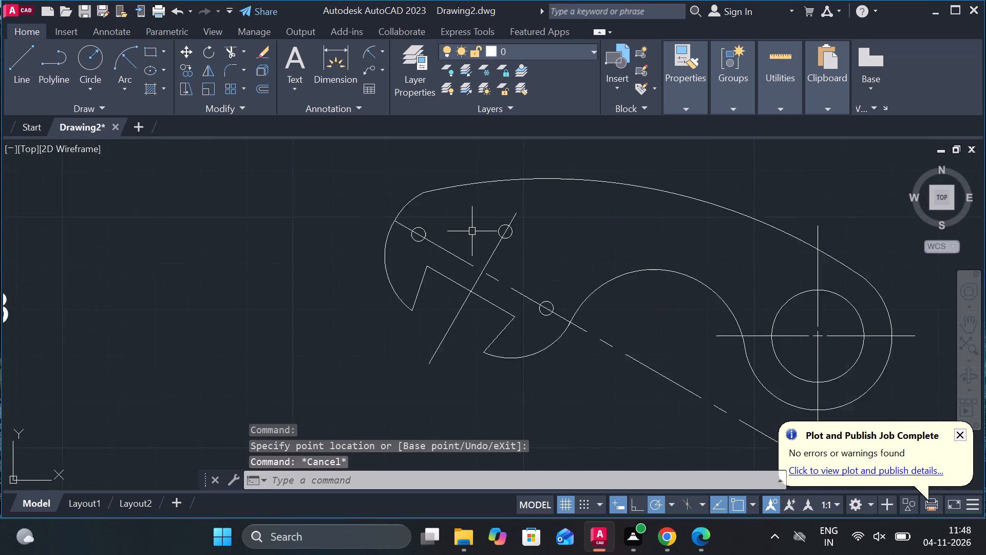
scroll(472, 231, "up", 1)
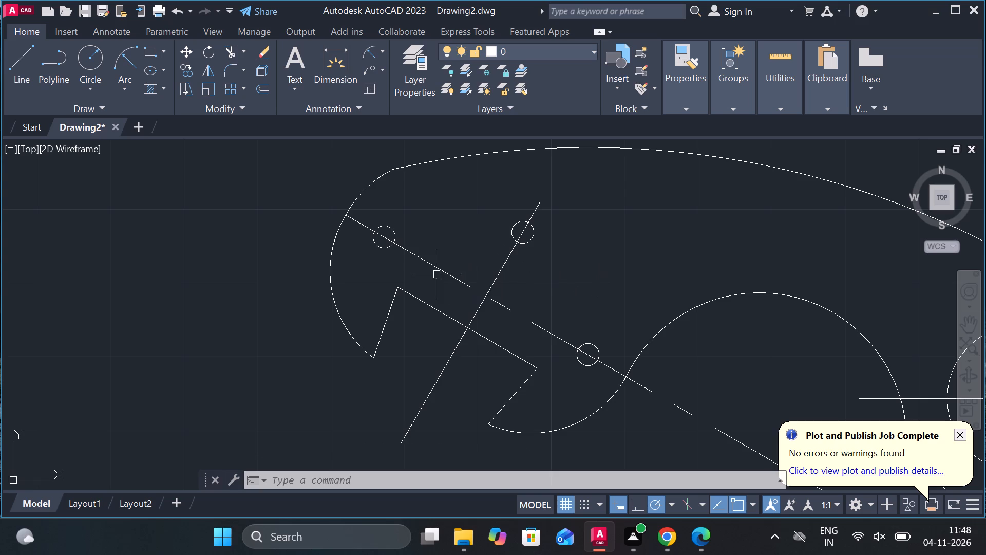
middle_click_drag(377, 318, 351, 253)
middle_click(351, 253)
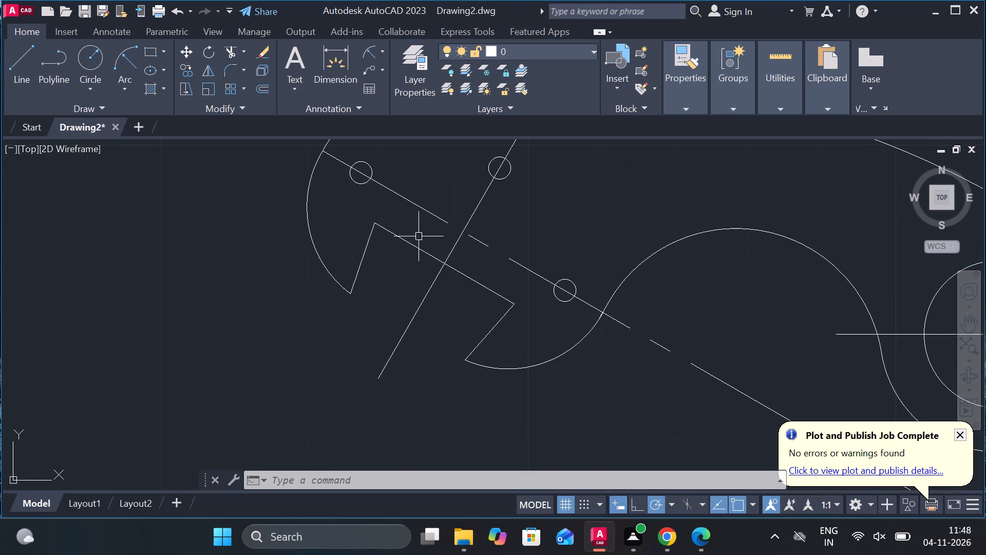
key("Escape")
left_click(377, 50)
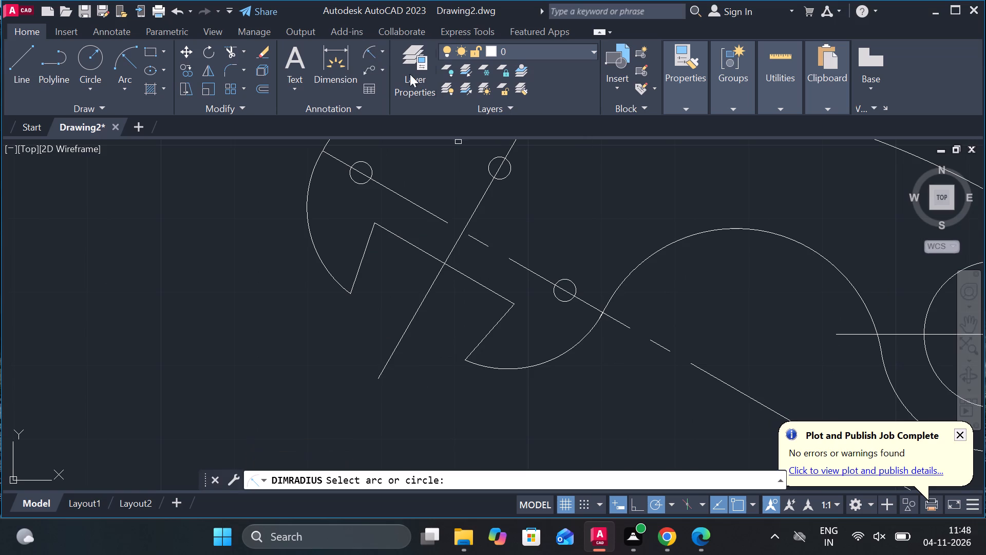
left_click(382, 47)
left_click(391, 104)
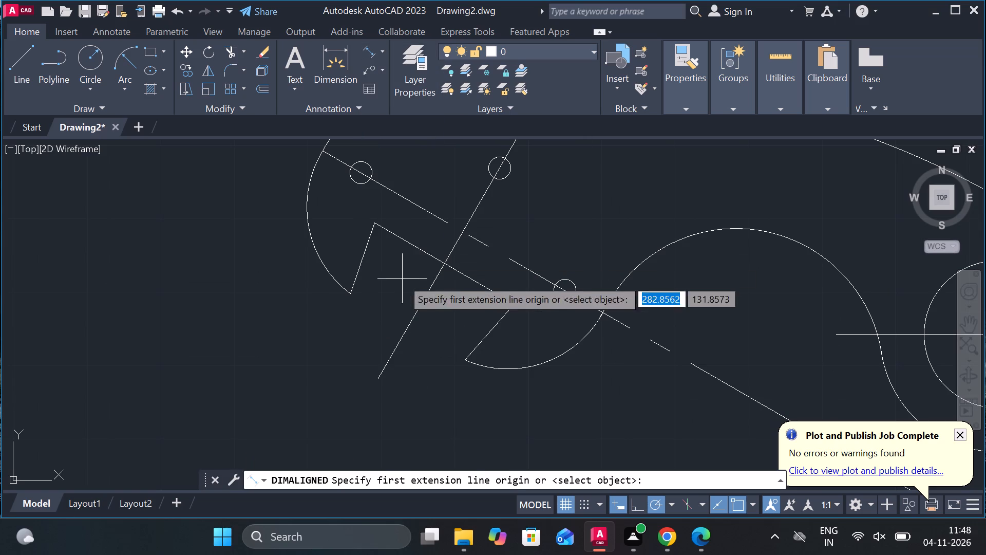
left_click(348, 295)
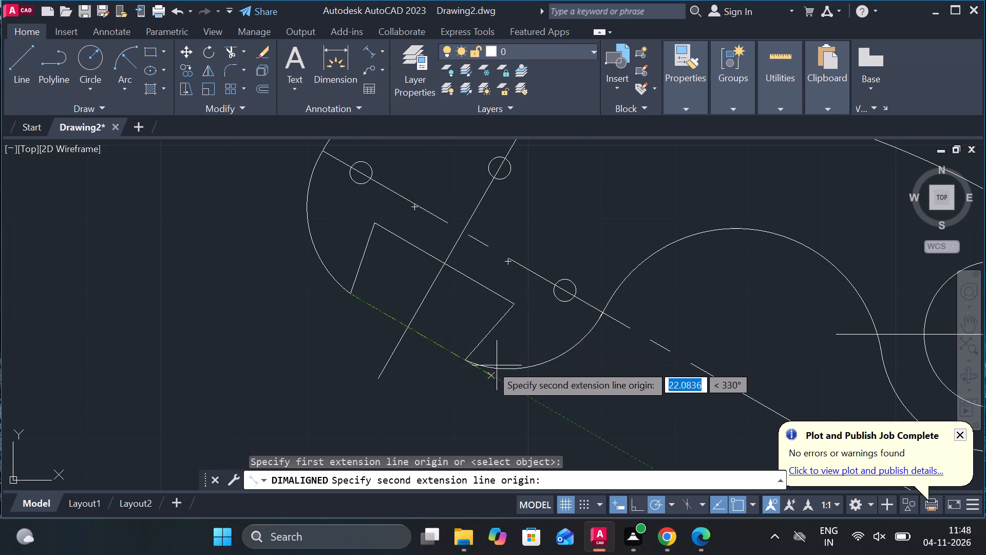
left_click(454, 363)
middle_click_drag(439, 373, 451, 305)
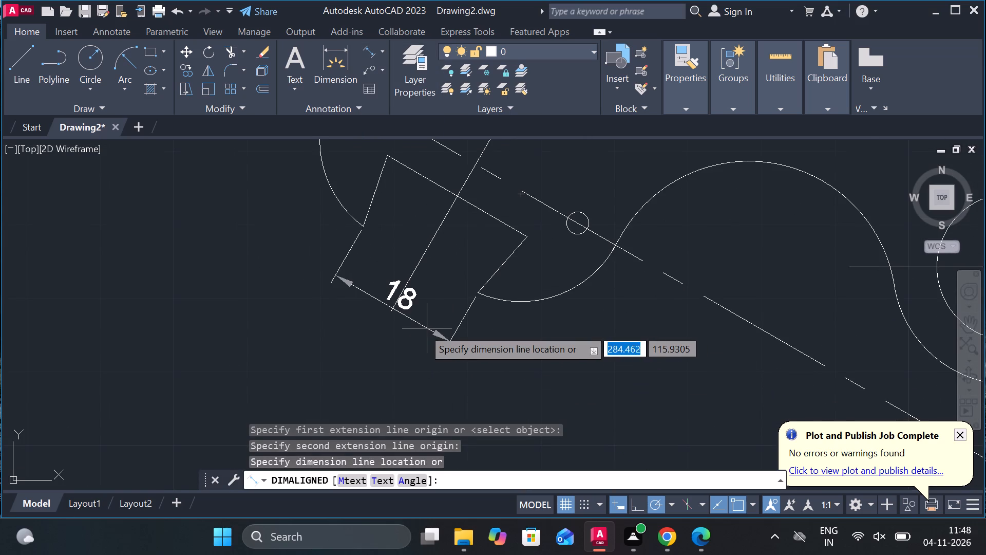
left_click(422, 328)
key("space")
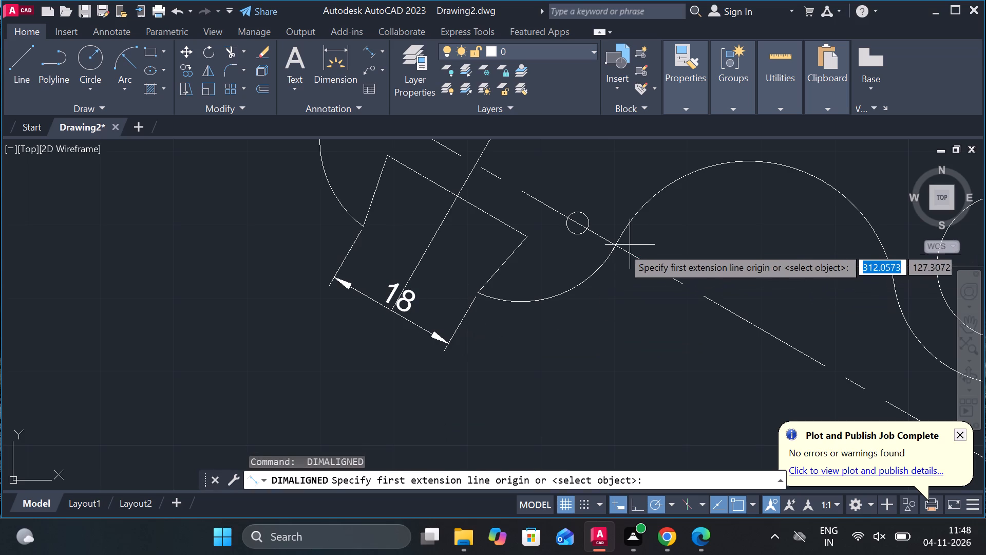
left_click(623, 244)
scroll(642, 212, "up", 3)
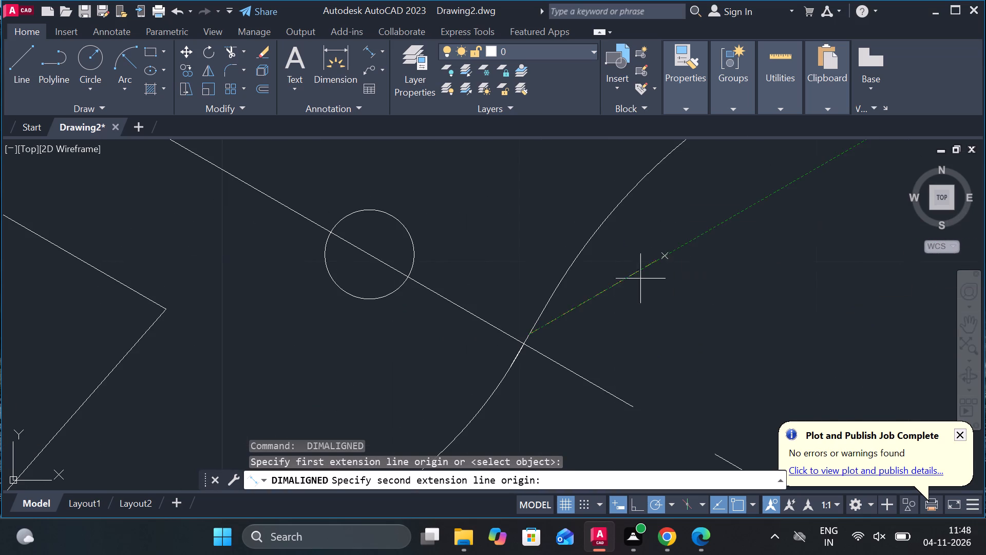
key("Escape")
Trim the short overlapping stub where the head's lower arc meets the large concave arc at the inclined centerline.
scroll(541, 360, "up", 2)
key("Escape")
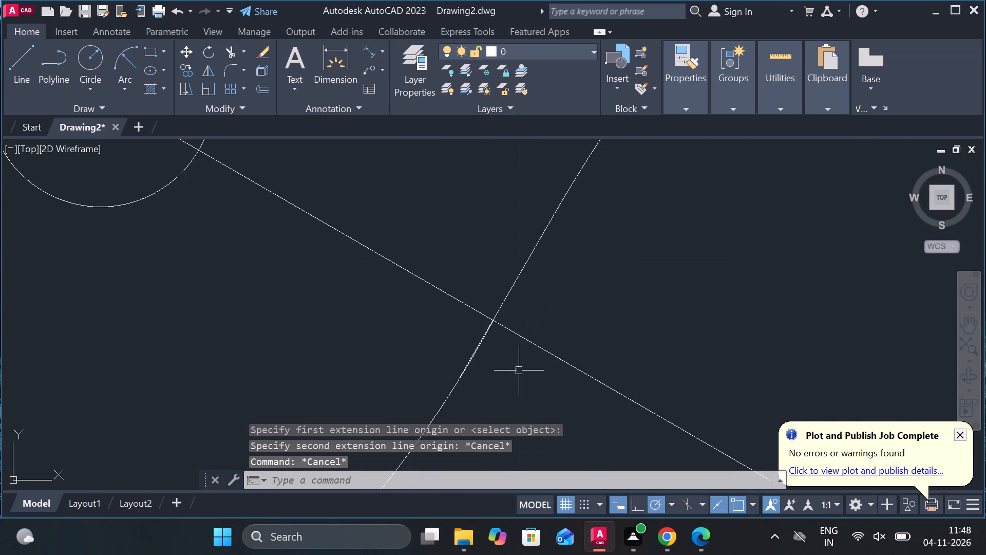
type("TR")
key("space")
left_click(469, 353)
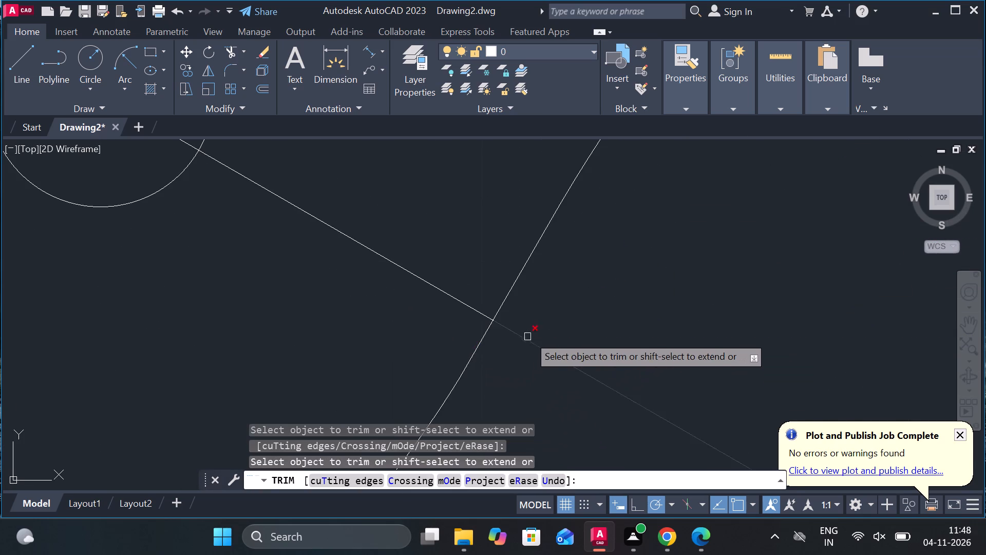
scroll(528, 335, "down", 4)
key("Escape")
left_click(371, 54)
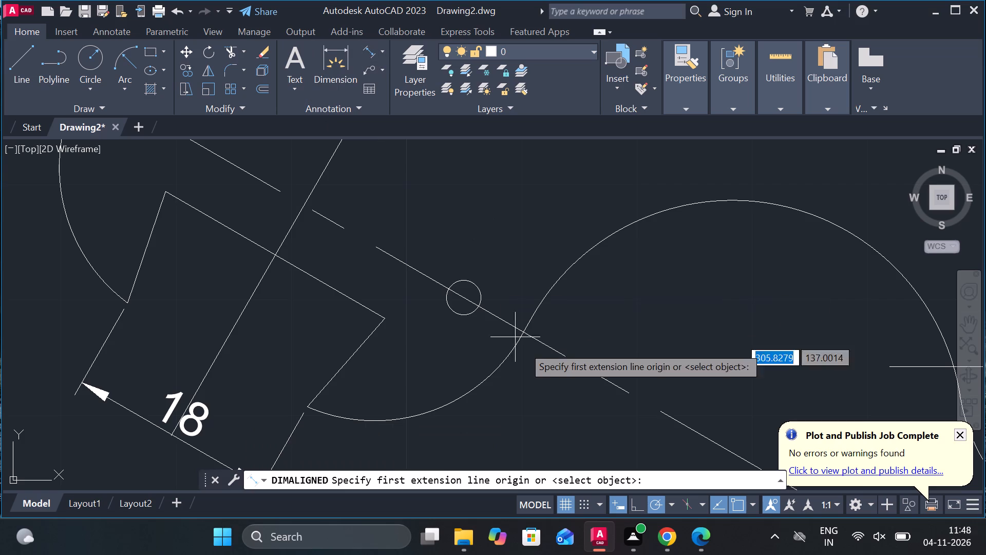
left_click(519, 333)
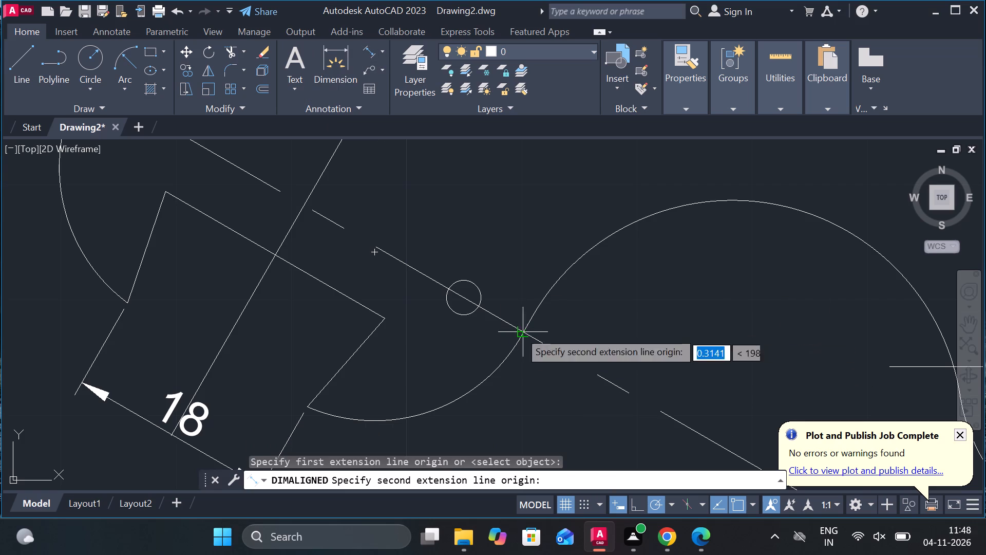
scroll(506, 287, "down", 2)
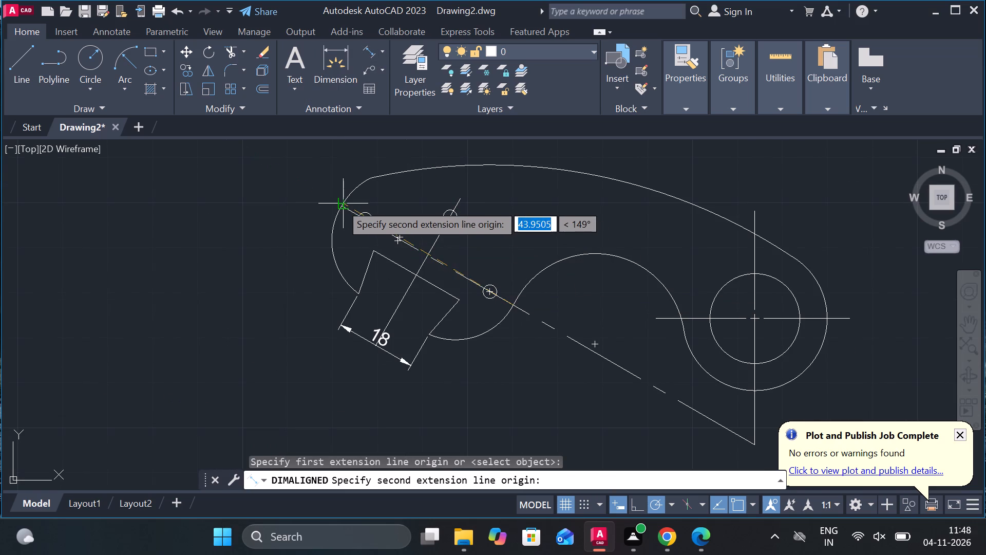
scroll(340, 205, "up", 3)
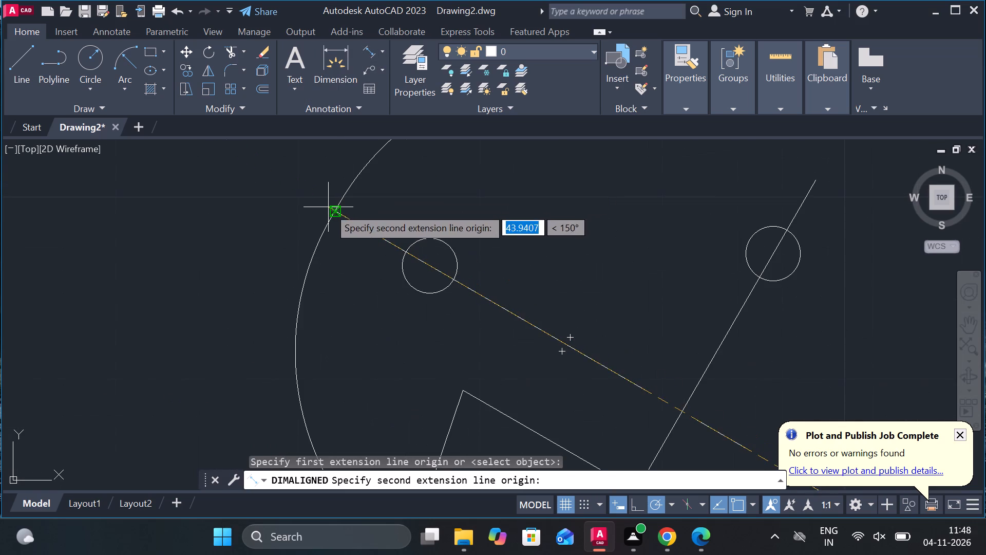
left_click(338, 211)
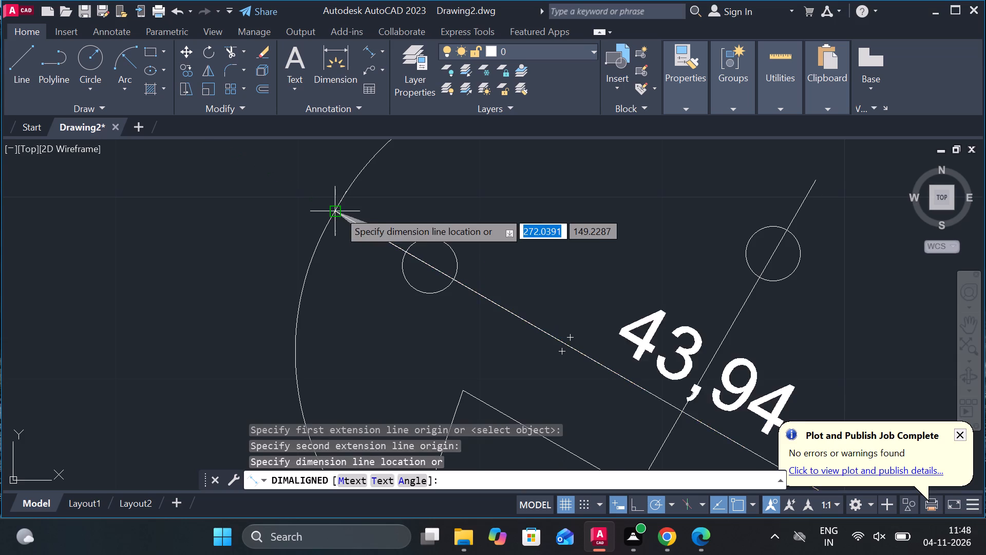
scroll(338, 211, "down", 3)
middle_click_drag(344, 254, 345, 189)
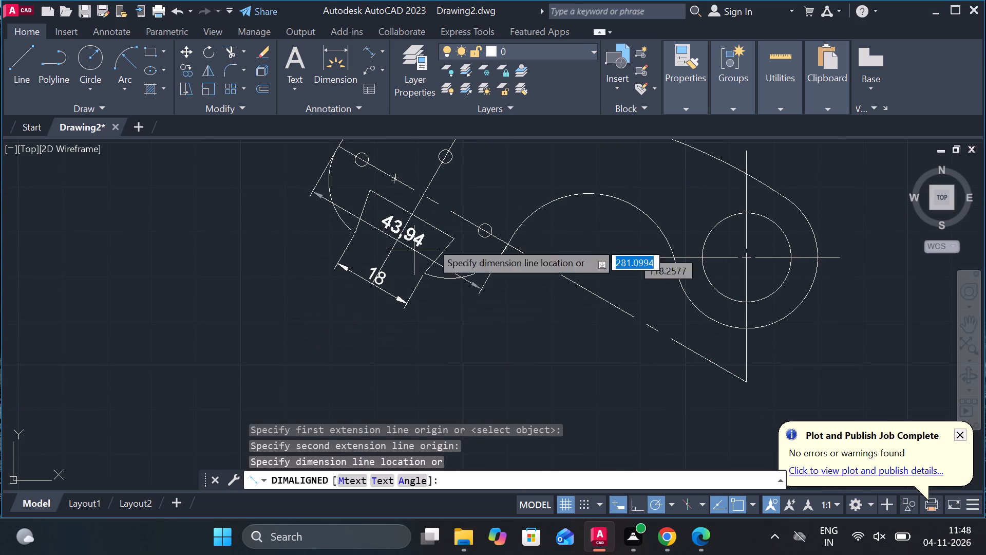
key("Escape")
Add an aligned dimension along the inclined centerline from the arc junction to the head's outer arc, placed outside the notch dimension.
scroll(525, 260, "up", 3)
key("space")
scroll(469, 190, "up", 4)
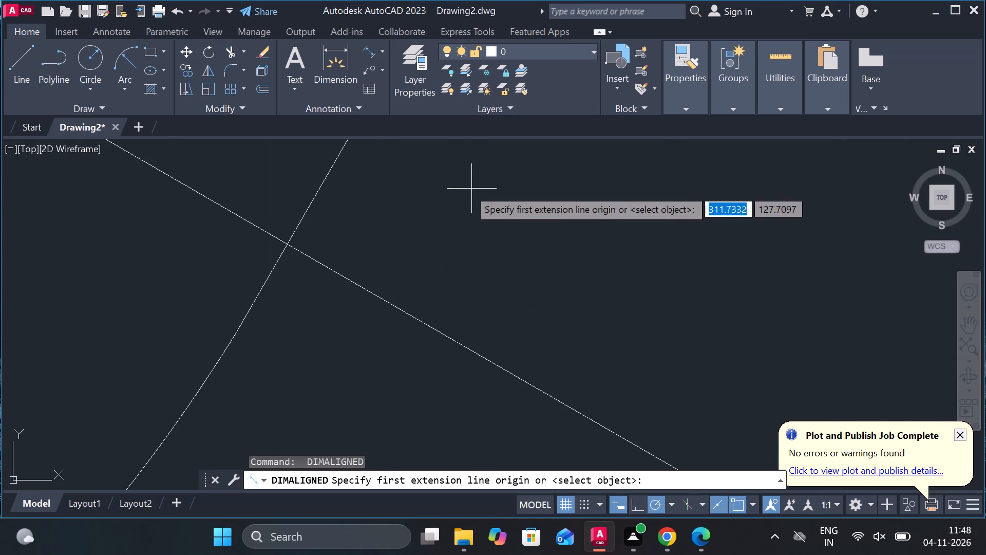
left_click(288, 243)
scroll(298, 243, "down", 3)
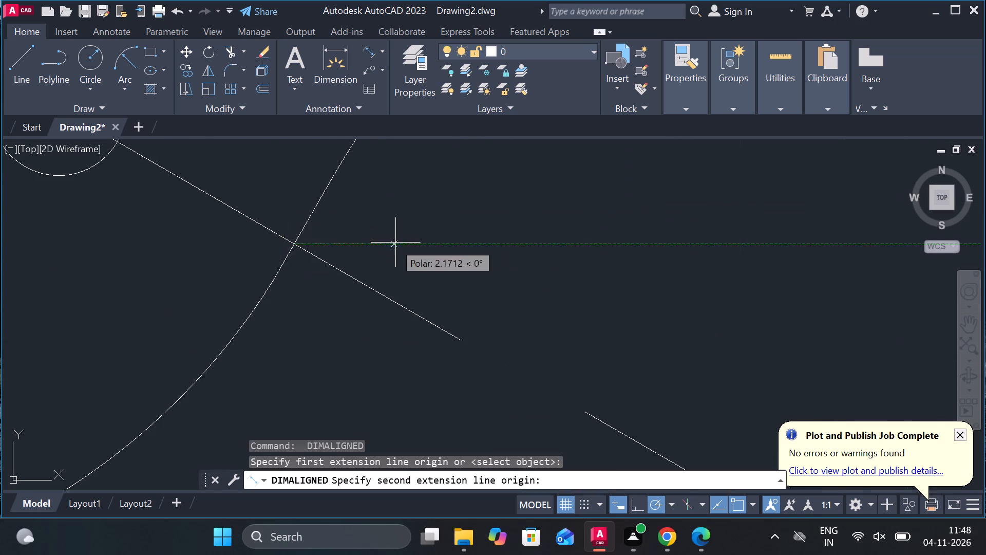
scroll(313, 232, "down", 4)
middle_click_drag(407, 238, 615, 323)
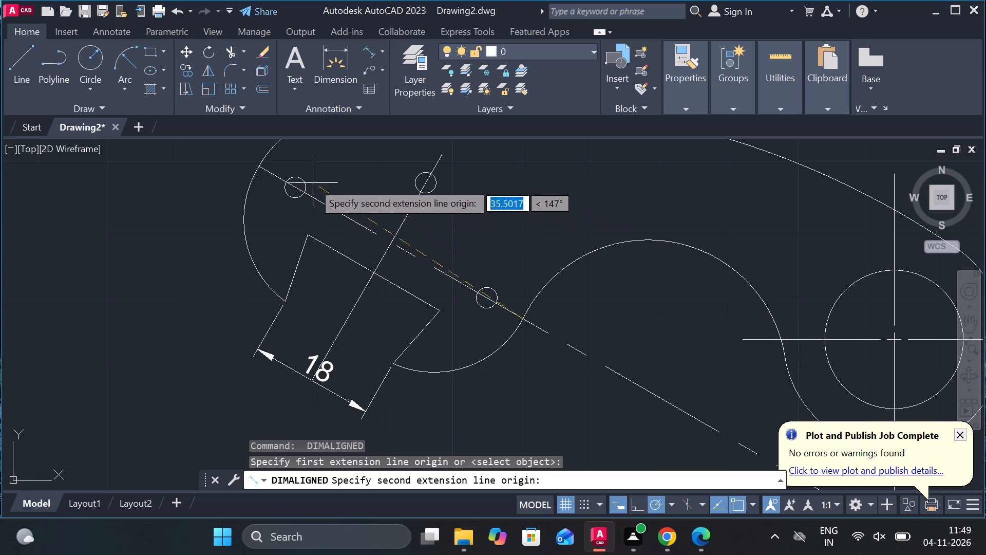
left_click(260, 165)
scroll(239, 231, "down", 2)
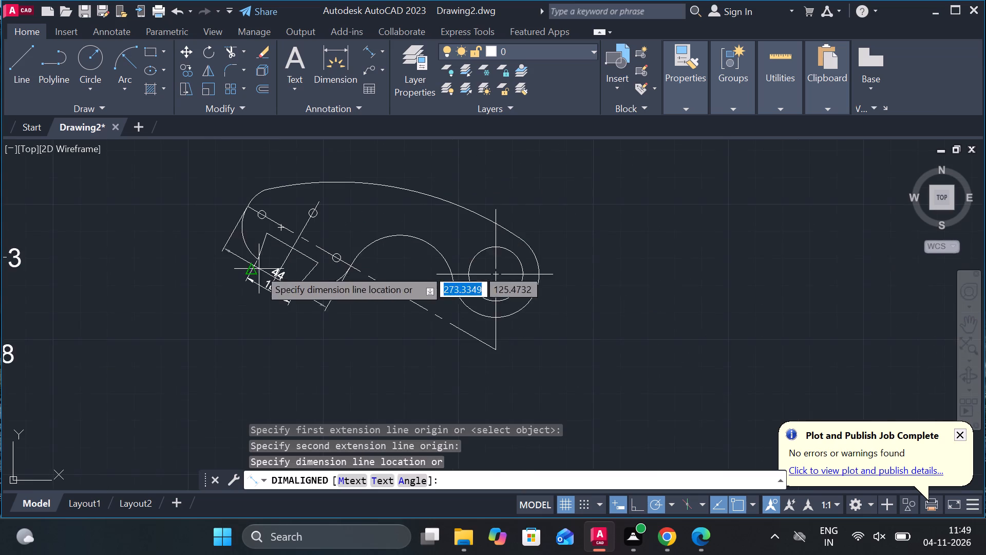
middle_click_drag(259, 269, 353, 234)
scroll(332, 279, "up", 2)
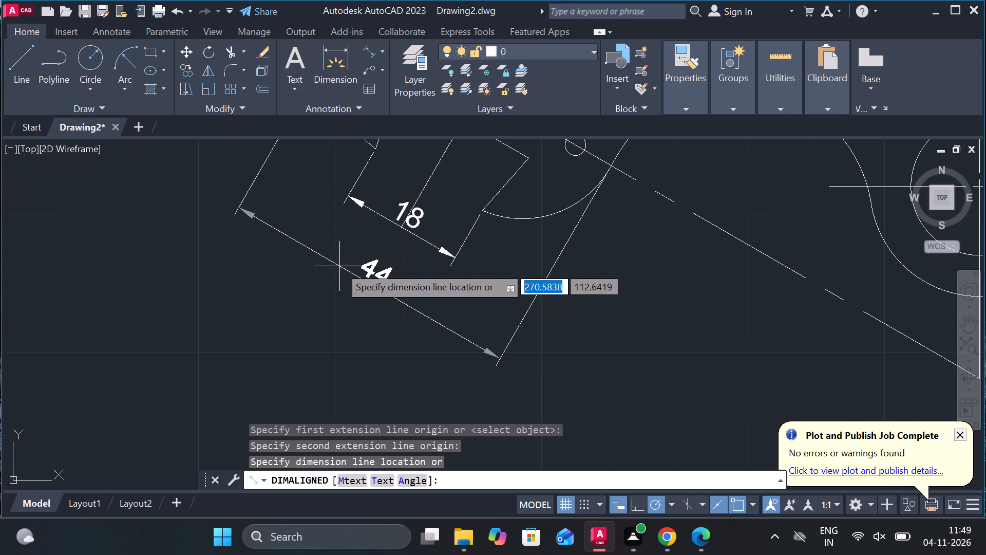
left_click(321, 279)
scroll(371, 270, "down", 2)
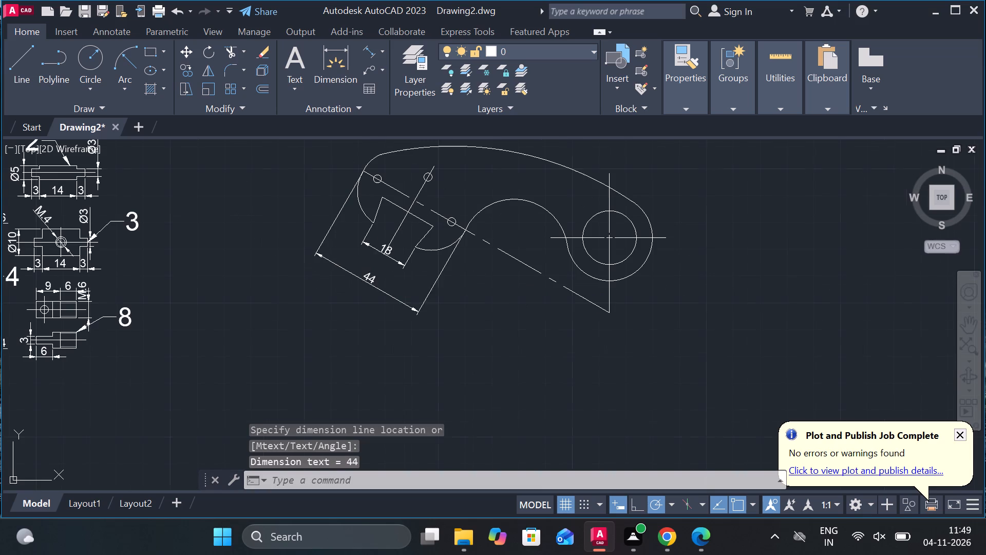
key("Escape")
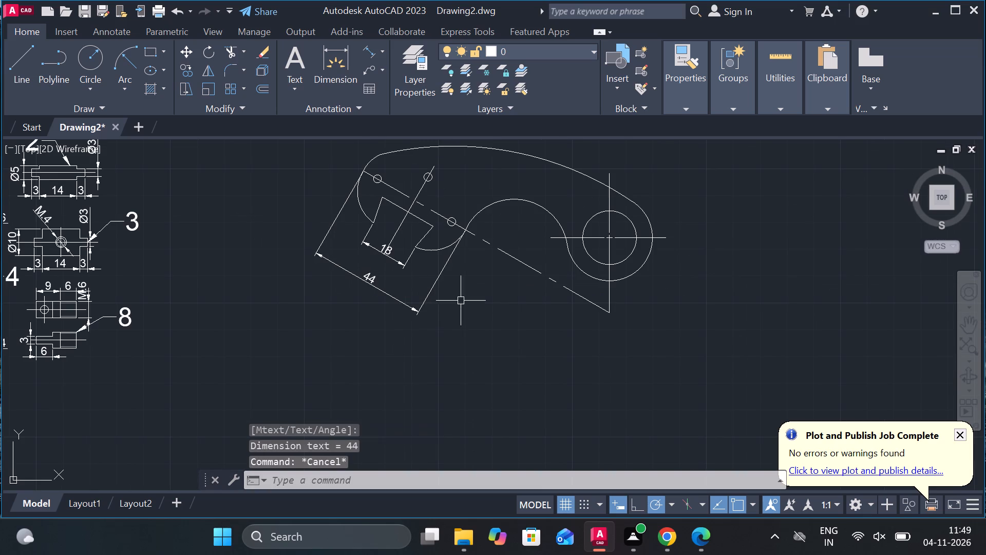
key("Escape")
Lengthen the notch's perpendicular axis line at both ends, past the outer aligned dimension and beyond the lever's upper arc.
left_click(396, 225)
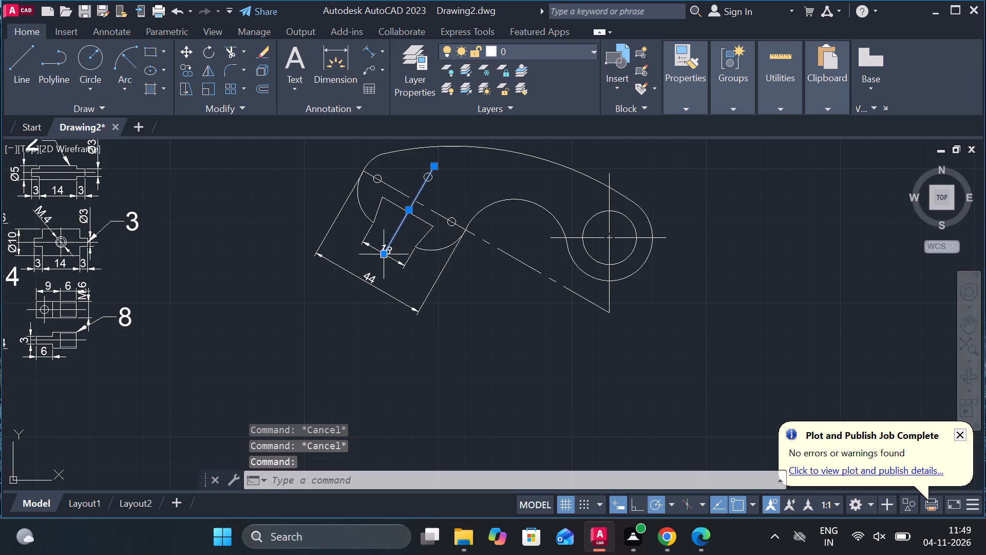
left_click(430, 285)
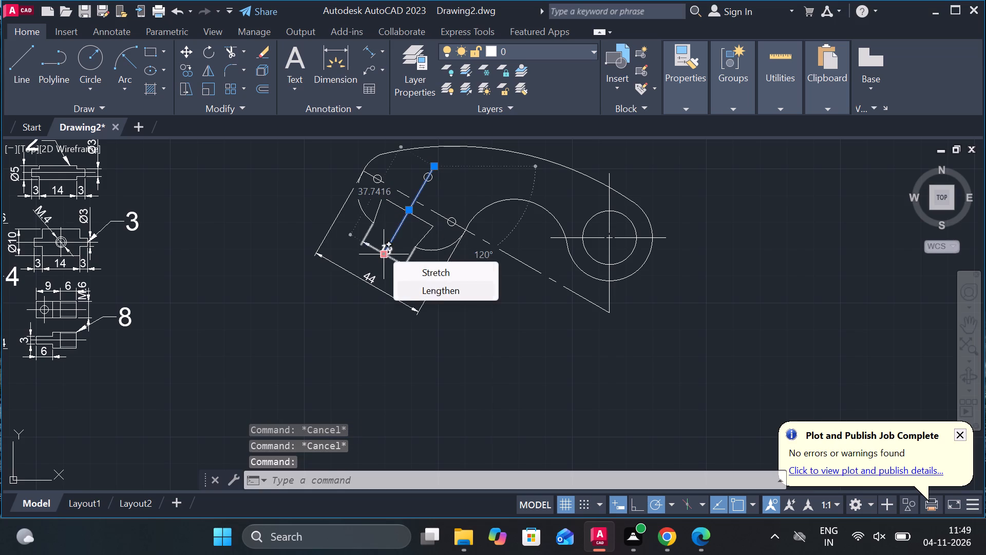
left_click(354, 319)
key("Escape")
scroll(419, 213, "up", 1)
middle_click_drag(422, 213, 416, 288)
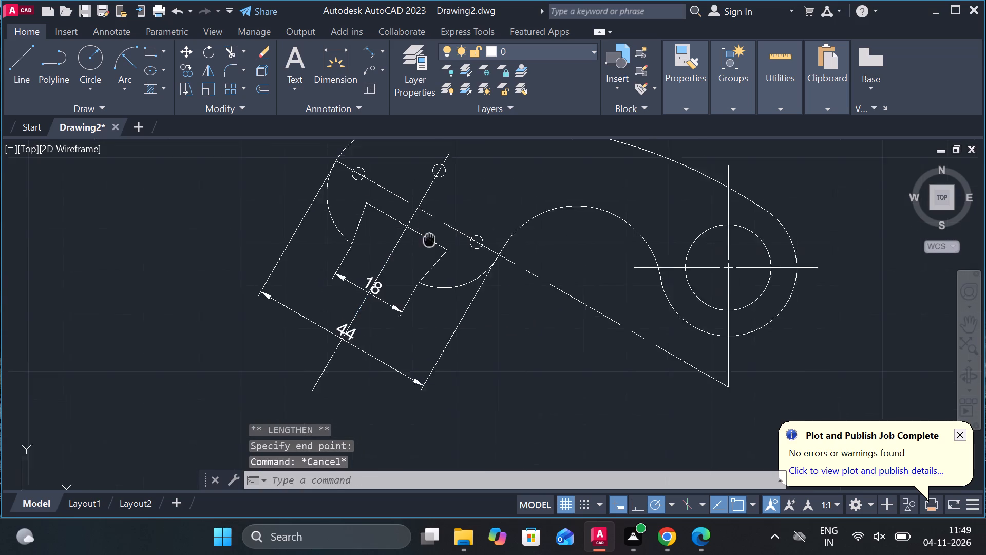
middle_click_drag(416, 288, 403, 326)
left_click(405, 292)
key("Escape")
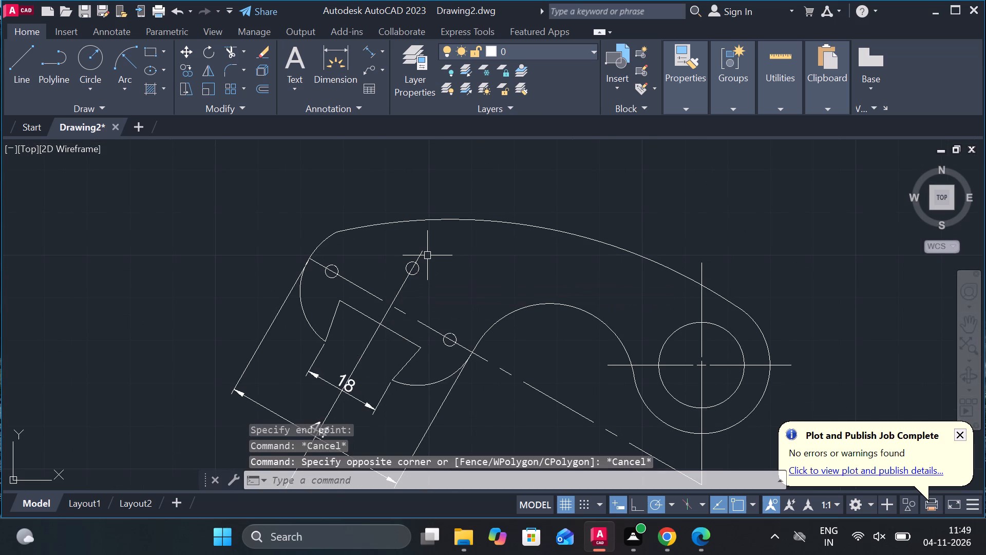
left_click(421, 254)
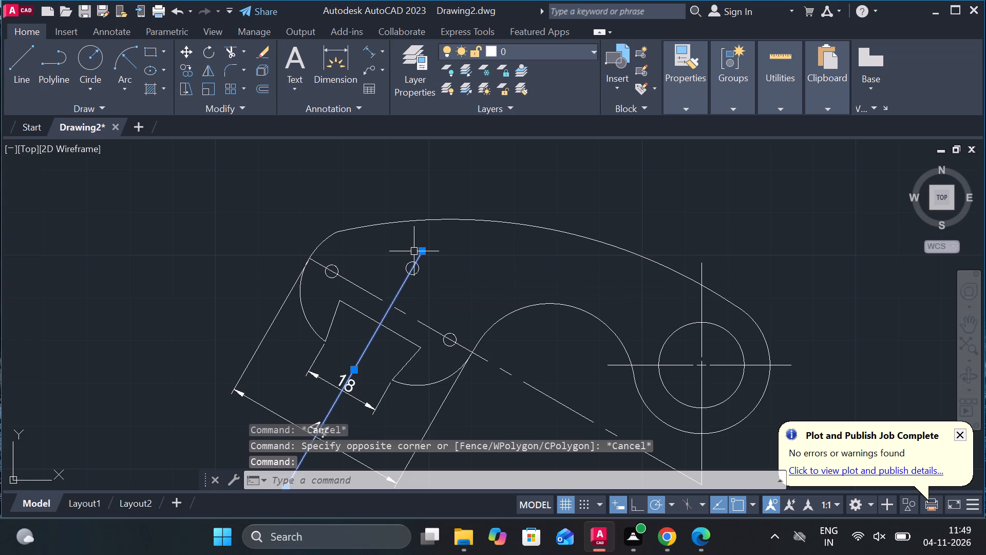
left_click(483, 286)
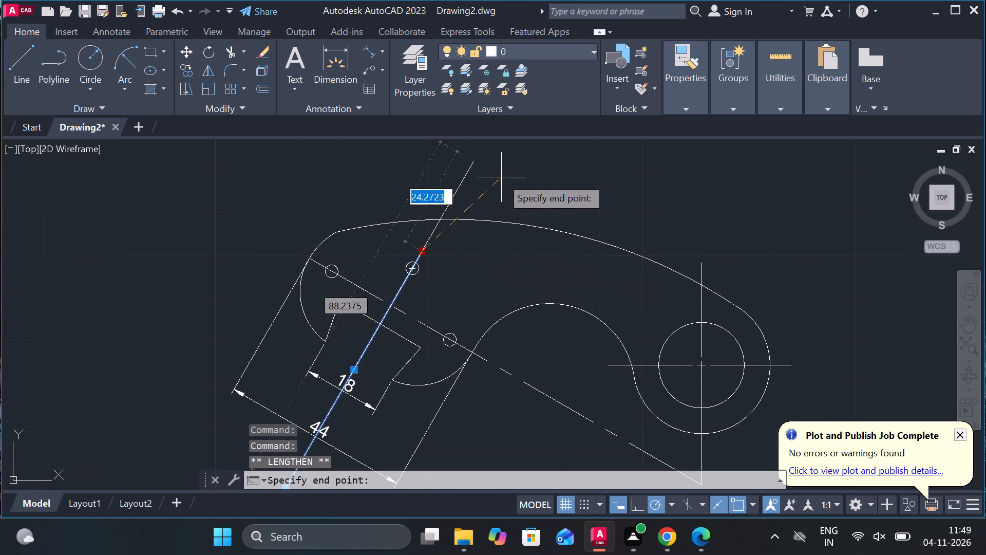
left_click(501, 177)
key("Escape")
Set the linetype of the notch's lengthened axis line to CENTER2.
left_click(438, 228)
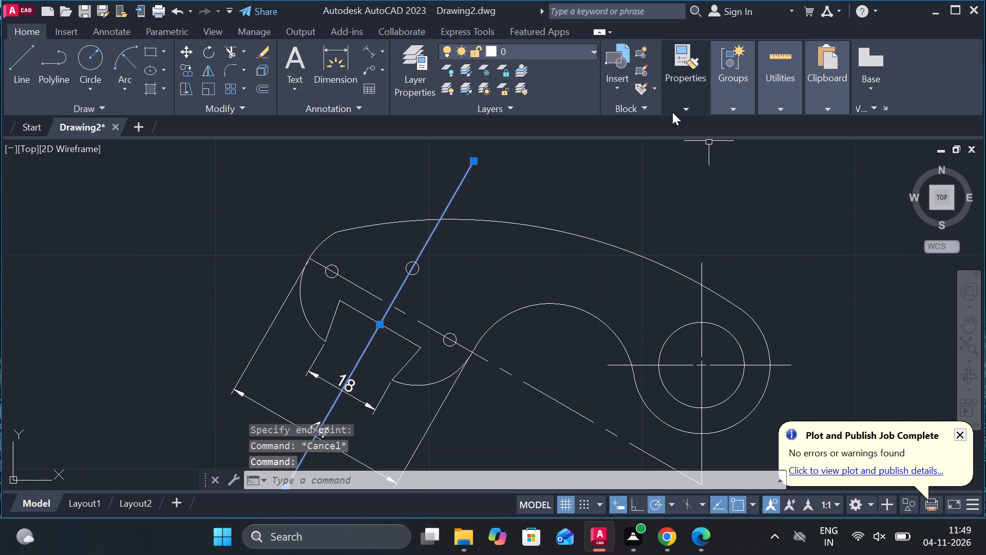
left_click(693, 104)
left_click(742, 161)
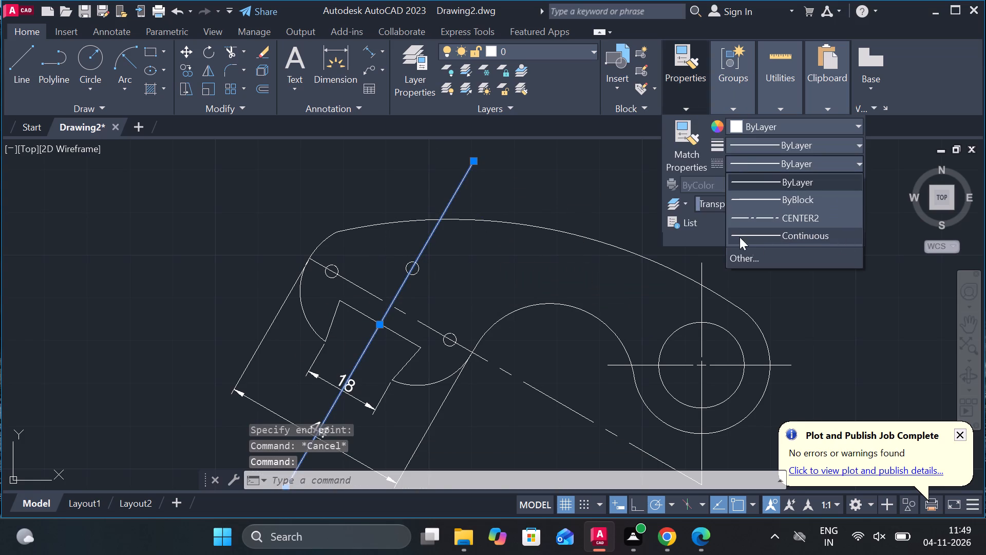
left_click(737, 221)
key("Escape")
Add an aligned dimension between the centers of the two small holes on the inclined centerline, placed on the notch's opposite side.
scroll(774, 315, "down", 1)
middle_click_drag(755, 328, 711, 292)
left_click(369, 54)
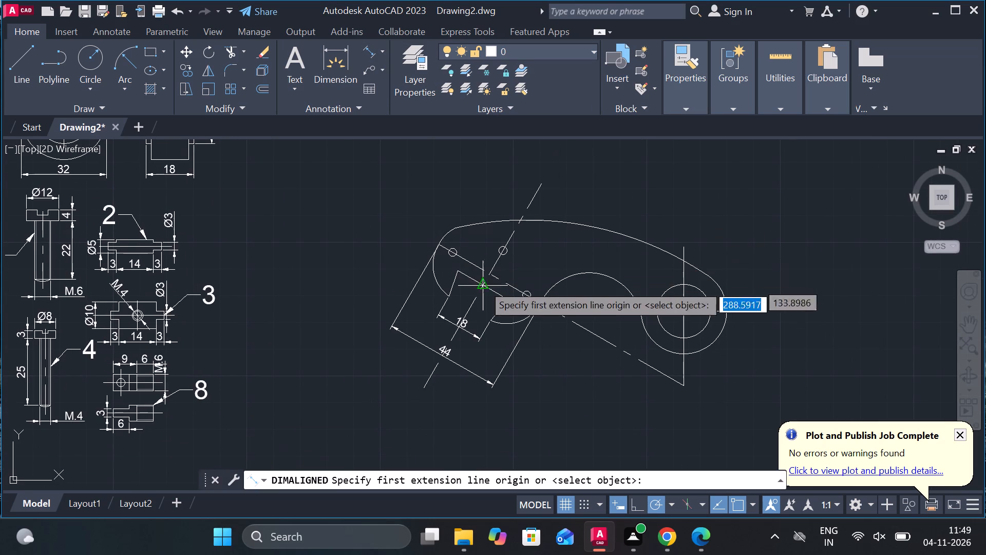
scroll(513, 265, "up", 2)
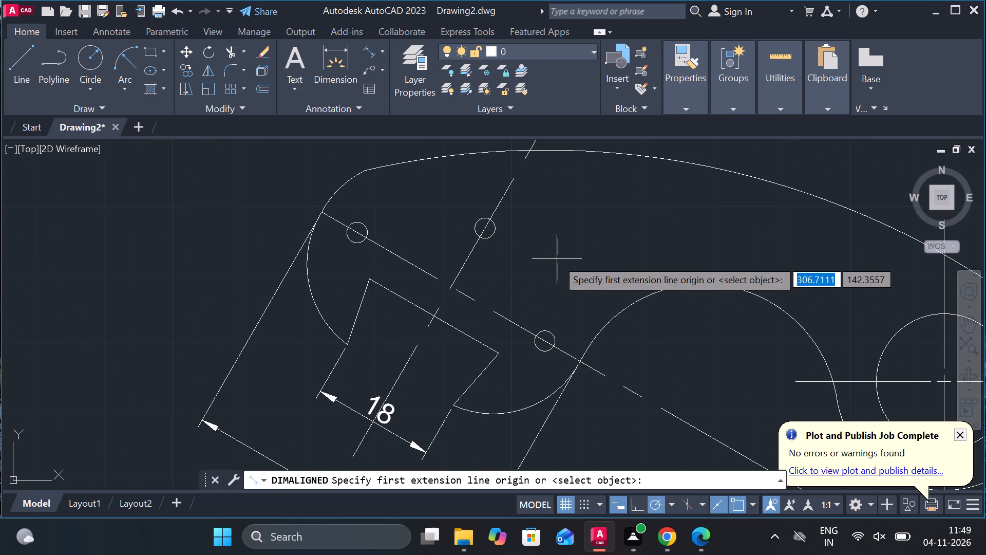
middle_click_drag(557, 259, 548, 255)
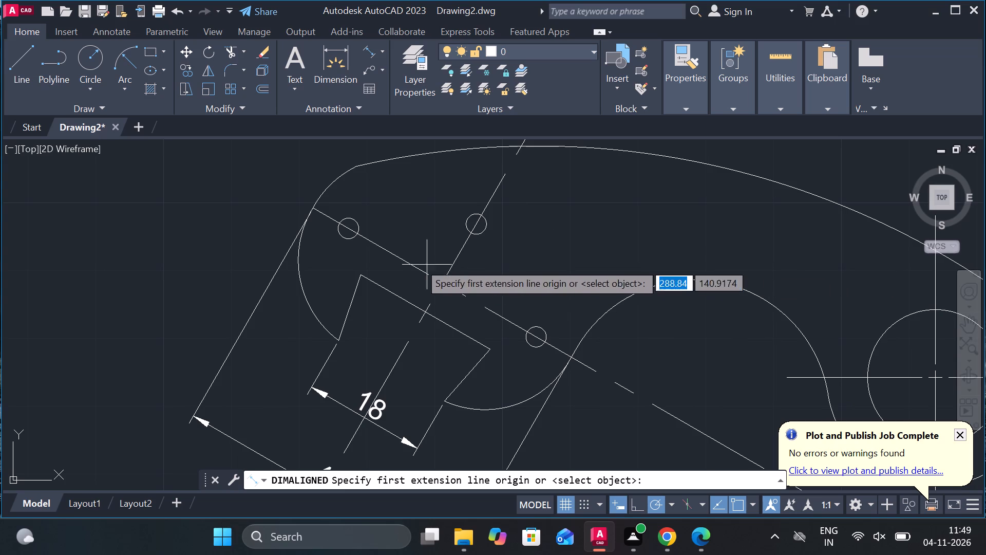
left_click(349, 231)
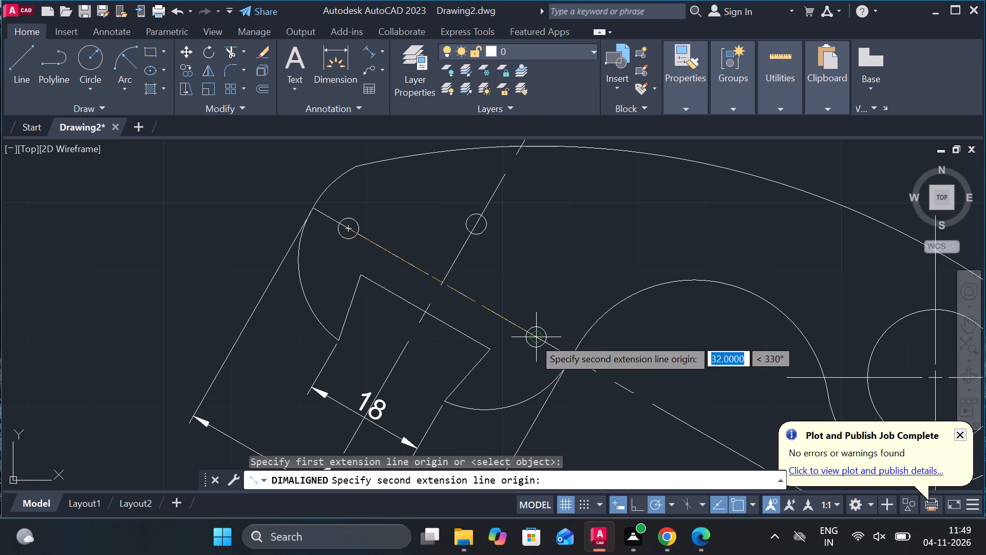
left_click(534, 338)
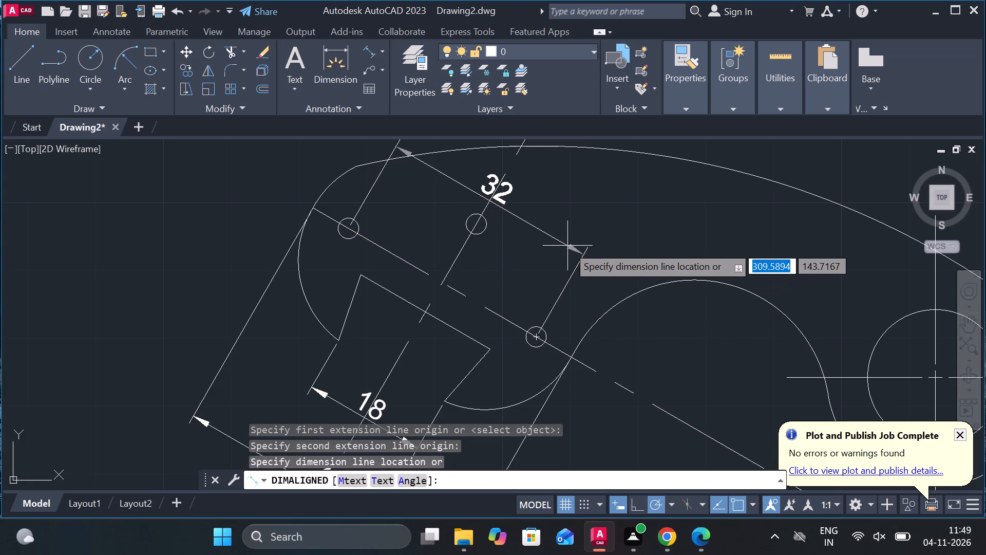
left_click(567, 246)
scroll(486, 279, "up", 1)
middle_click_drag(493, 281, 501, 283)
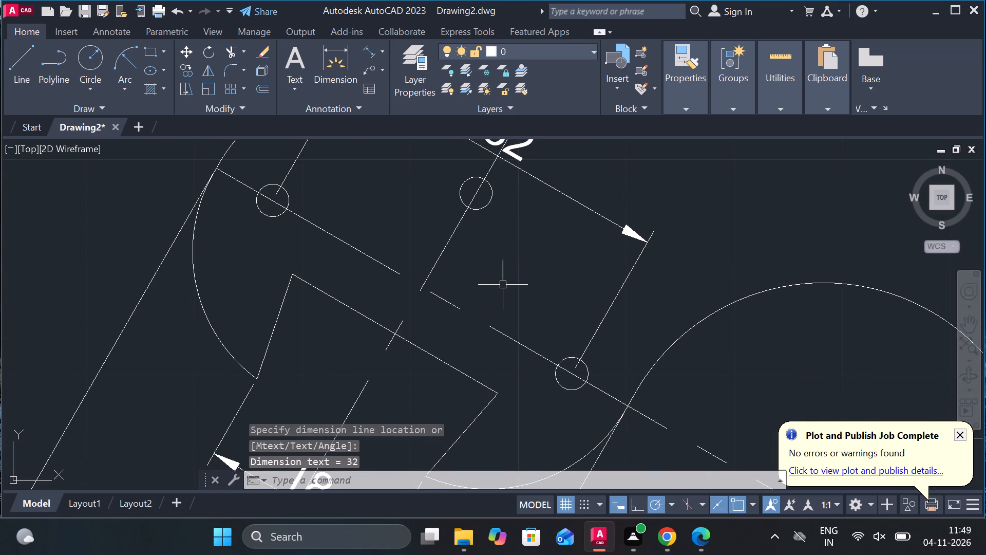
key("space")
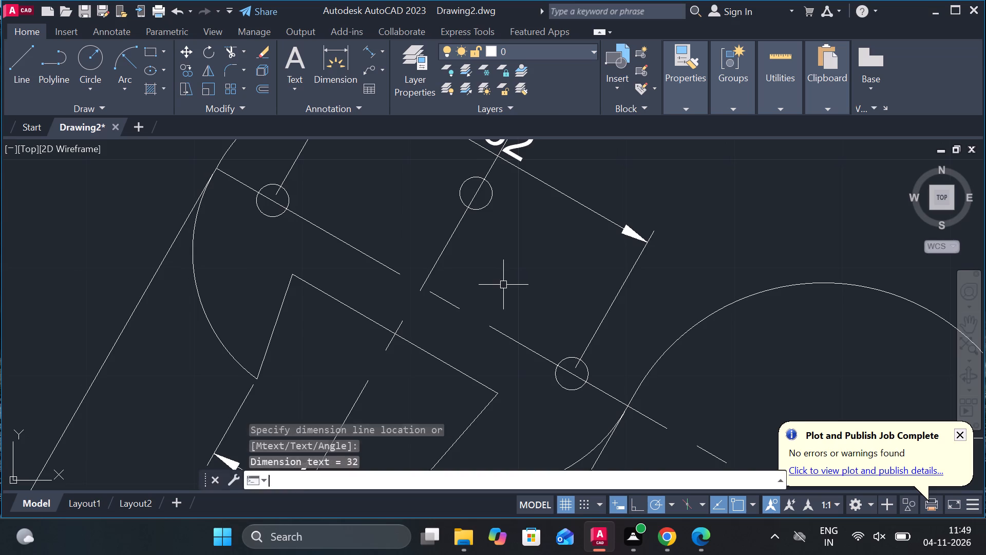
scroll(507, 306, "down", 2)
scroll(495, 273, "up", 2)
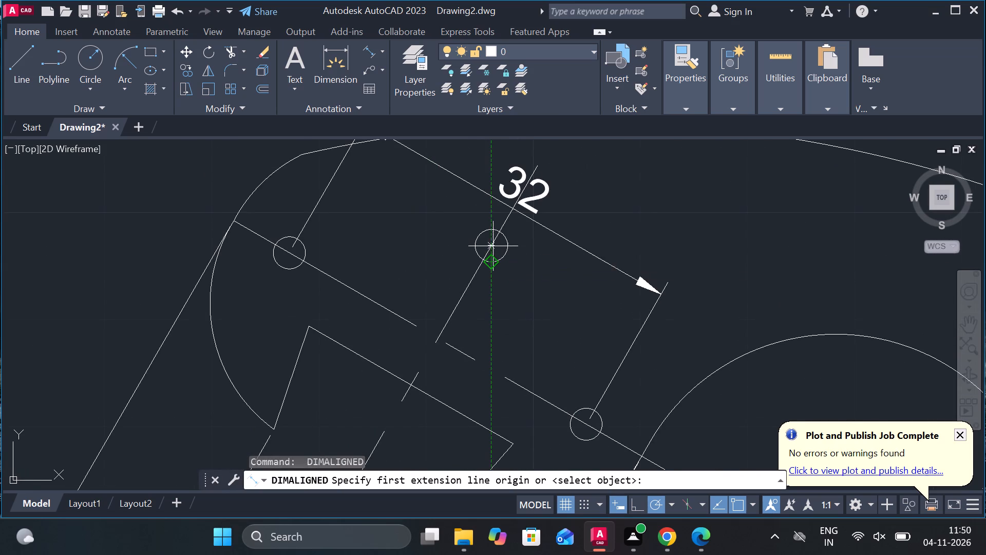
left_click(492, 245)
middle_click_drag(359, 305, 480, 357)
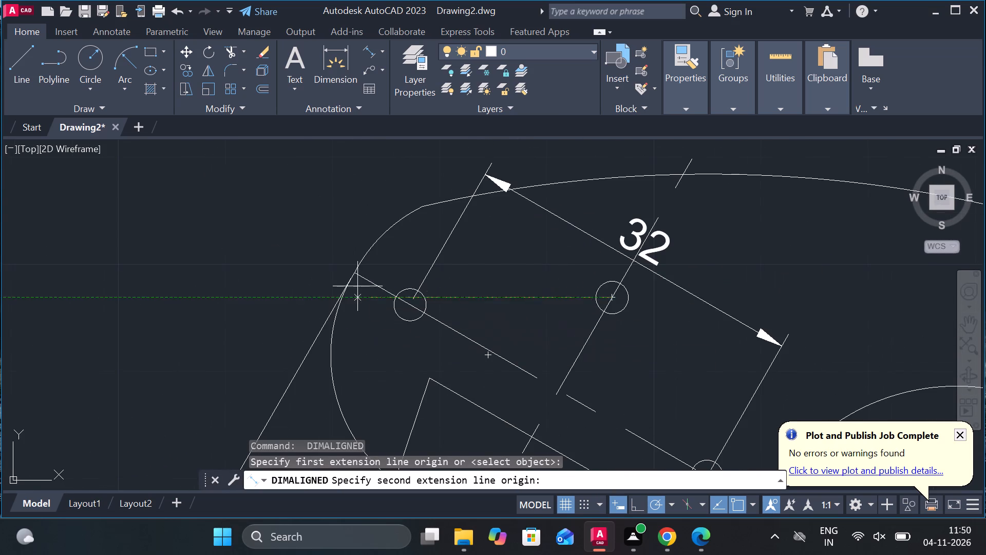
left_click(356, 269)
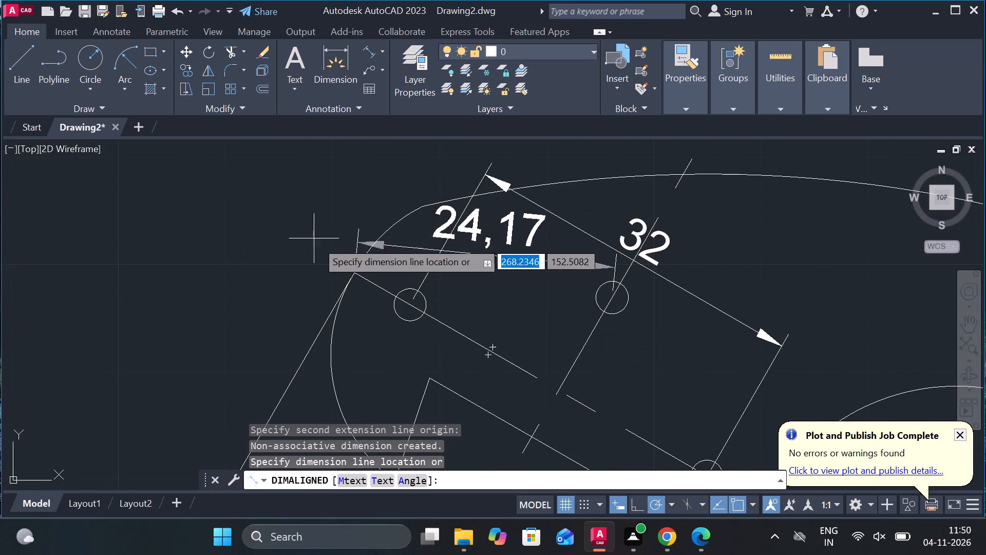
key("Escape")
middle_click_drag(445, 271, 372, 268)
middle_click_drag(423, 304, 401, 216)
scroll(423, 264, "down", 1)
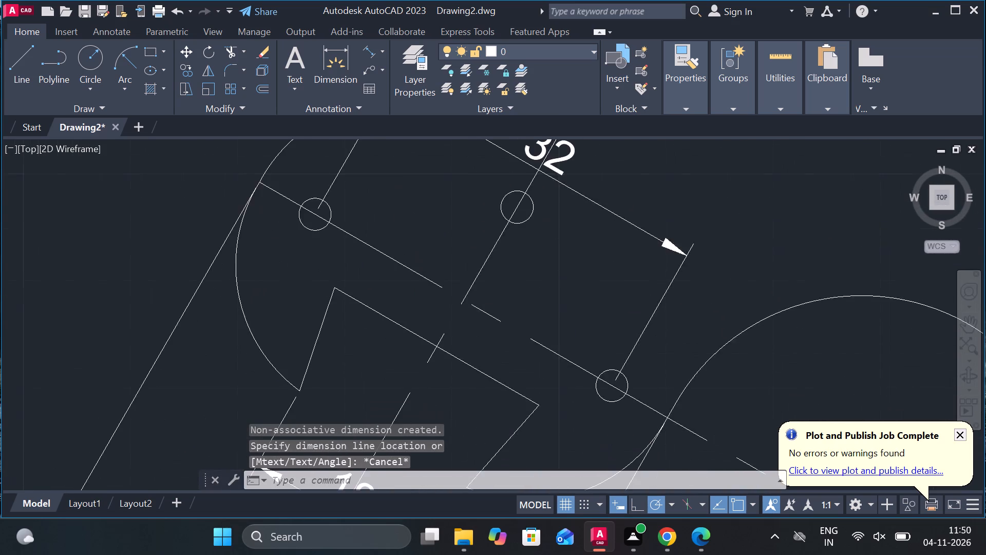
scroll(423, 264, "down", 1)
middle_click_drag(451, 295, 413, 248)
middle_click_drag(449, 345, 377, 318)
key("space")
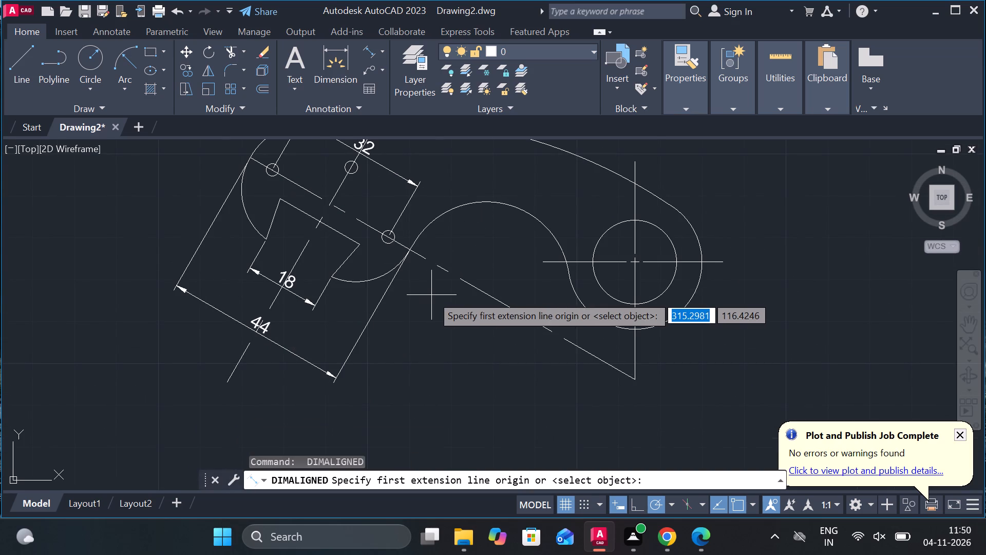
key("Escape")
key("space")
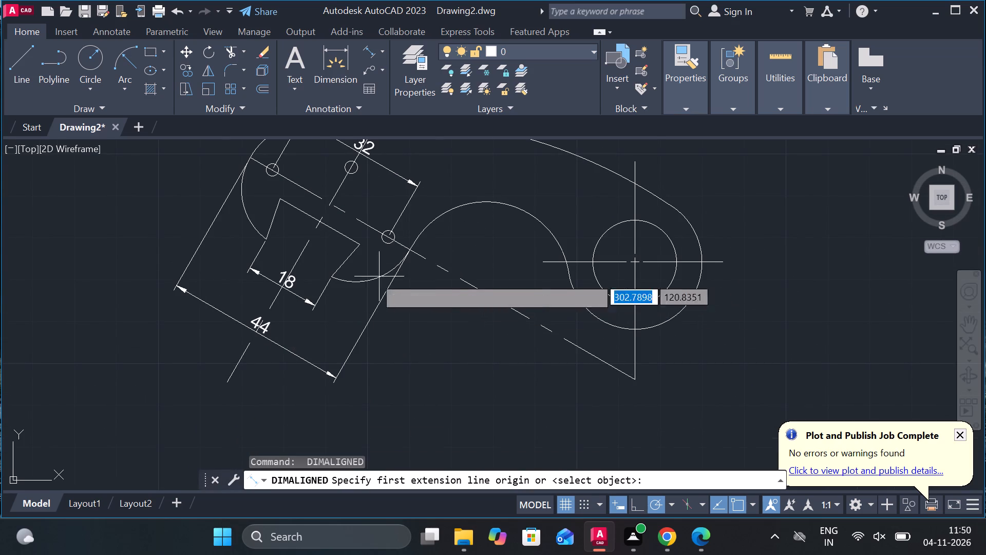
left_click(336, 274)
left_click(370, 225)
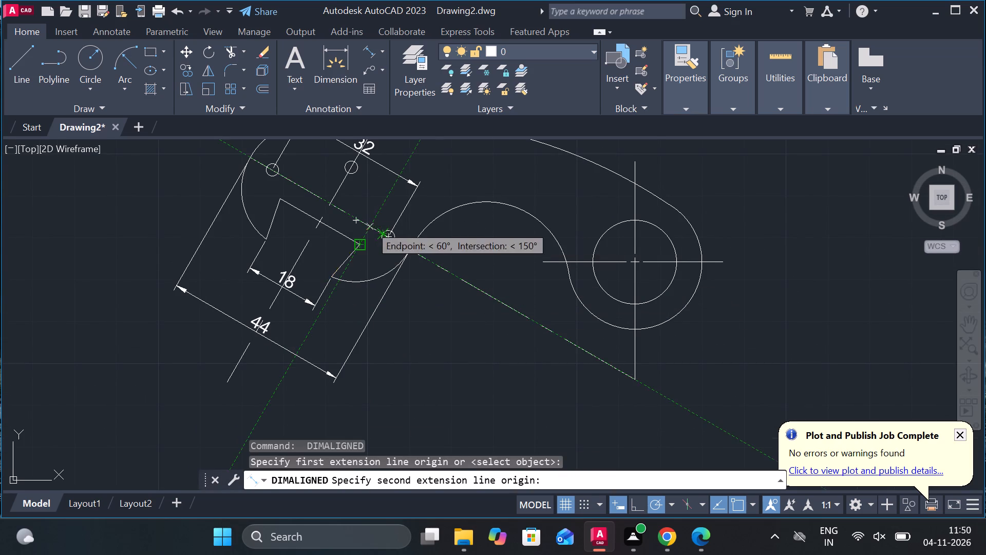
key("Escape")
Add an aligned dimension from the notch's mouth corner nearest the large concave arc perpendicular to the inclined centerline, placed outside the head.
left_click(375, 54)
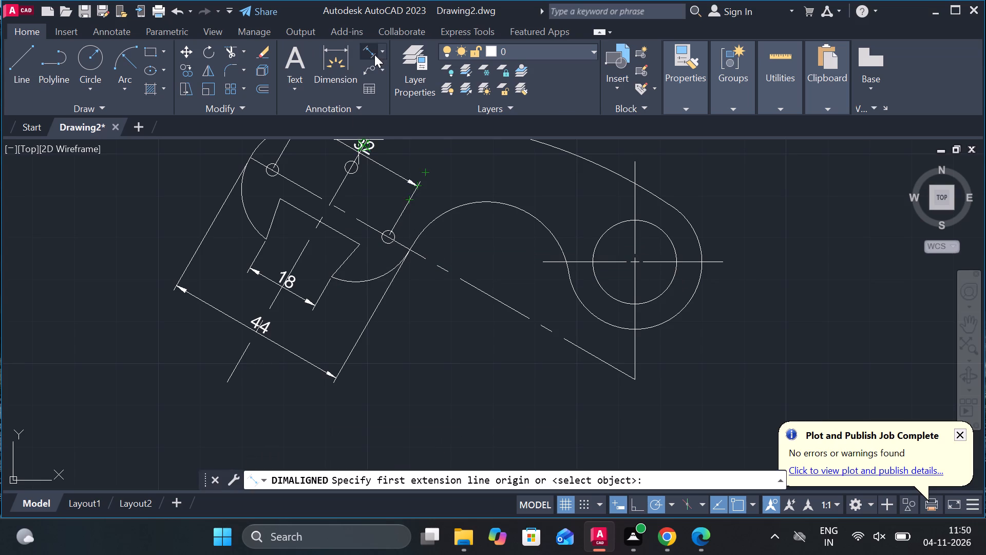
scroll(329, 247, "up", 2)
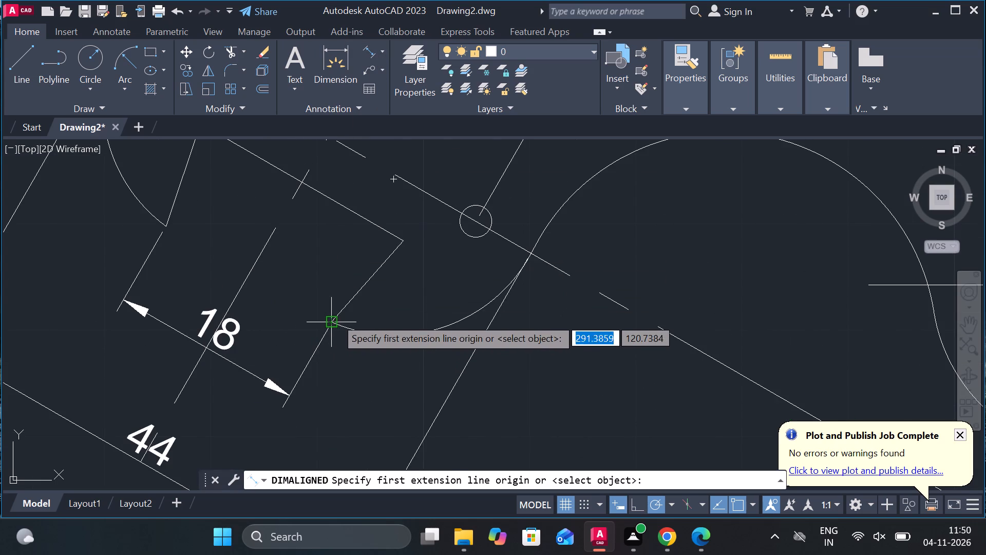
left_click(335, 318)
left_click(421, 188)
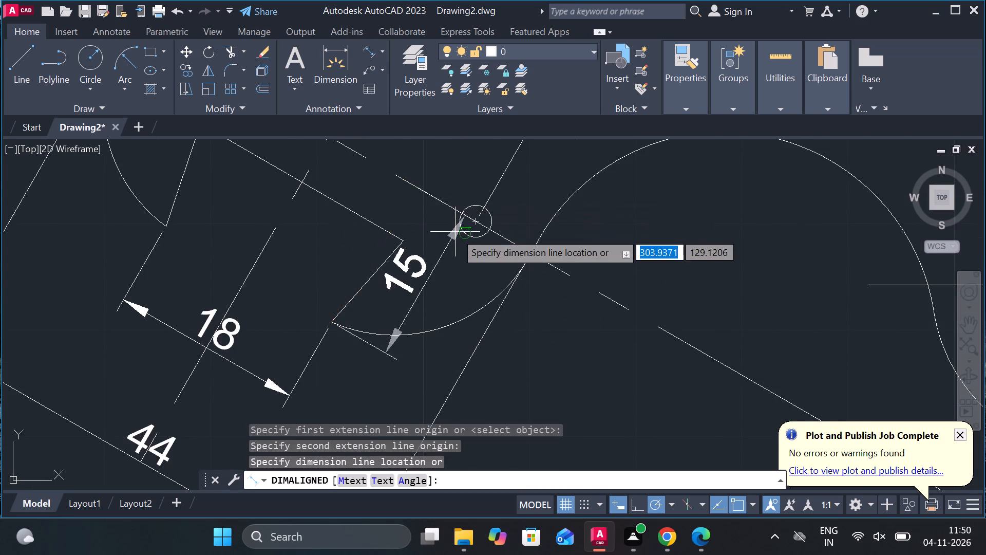
scroll(455, 232, "down", 2)
left_click(497, 310)
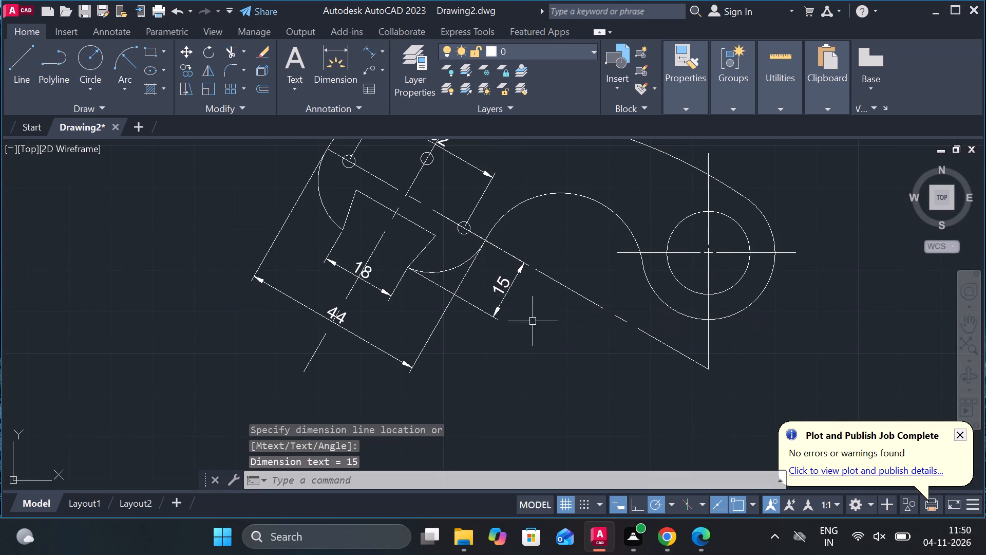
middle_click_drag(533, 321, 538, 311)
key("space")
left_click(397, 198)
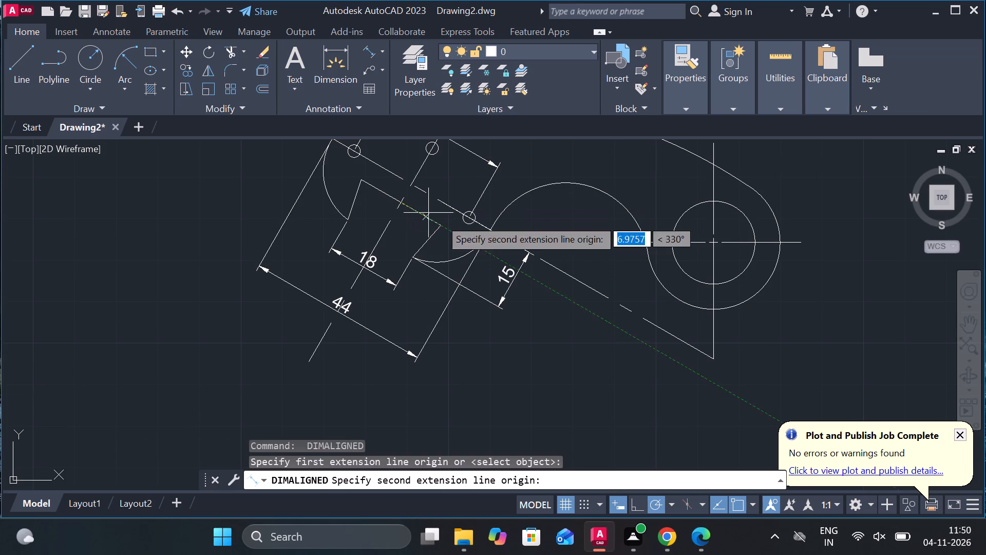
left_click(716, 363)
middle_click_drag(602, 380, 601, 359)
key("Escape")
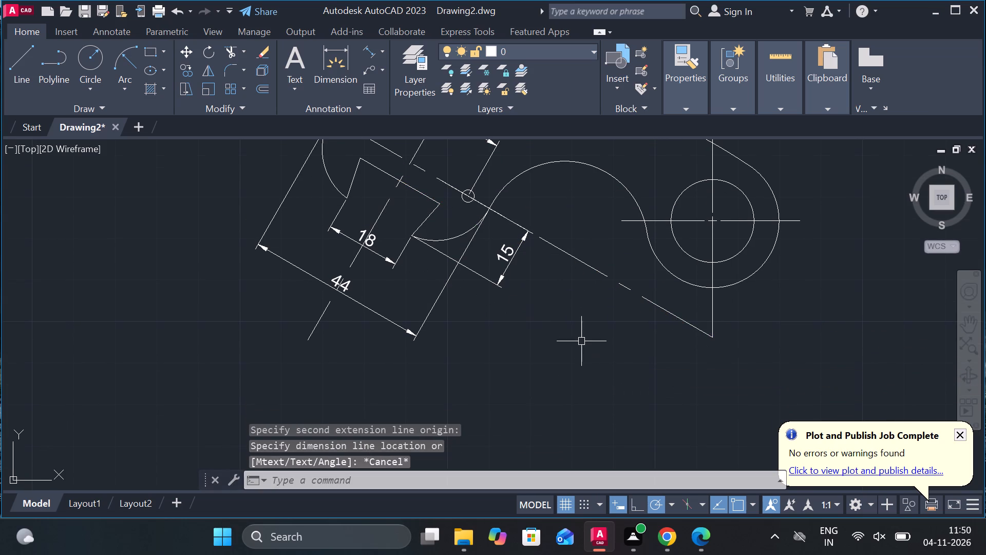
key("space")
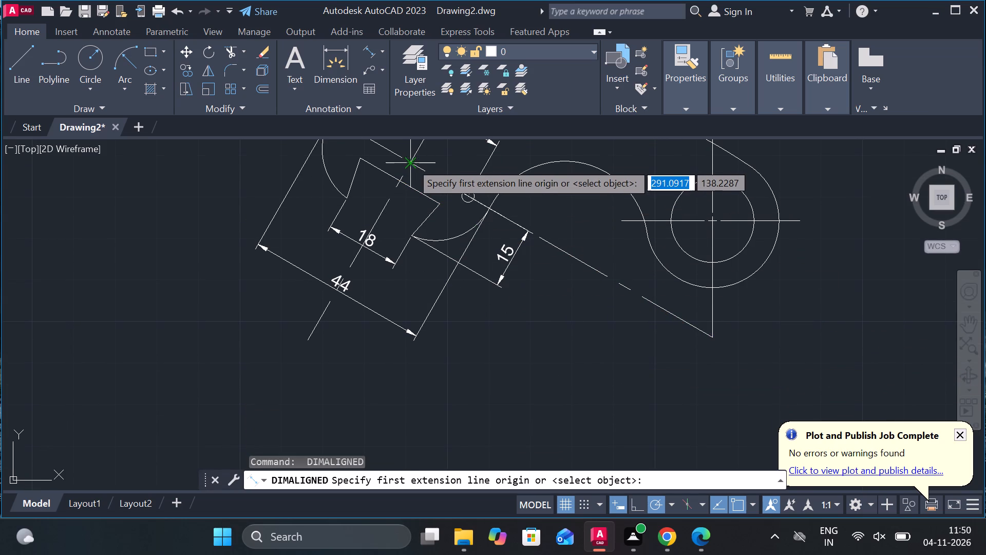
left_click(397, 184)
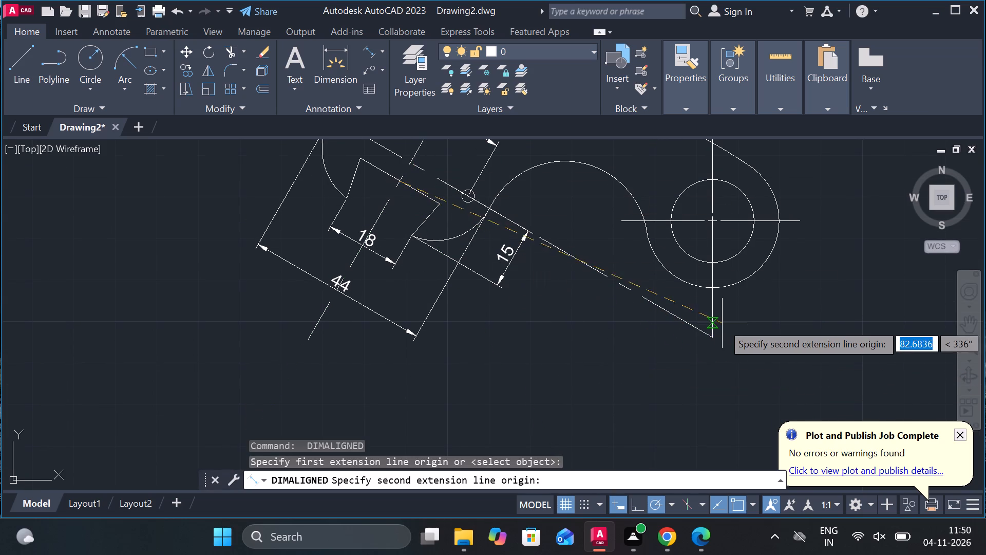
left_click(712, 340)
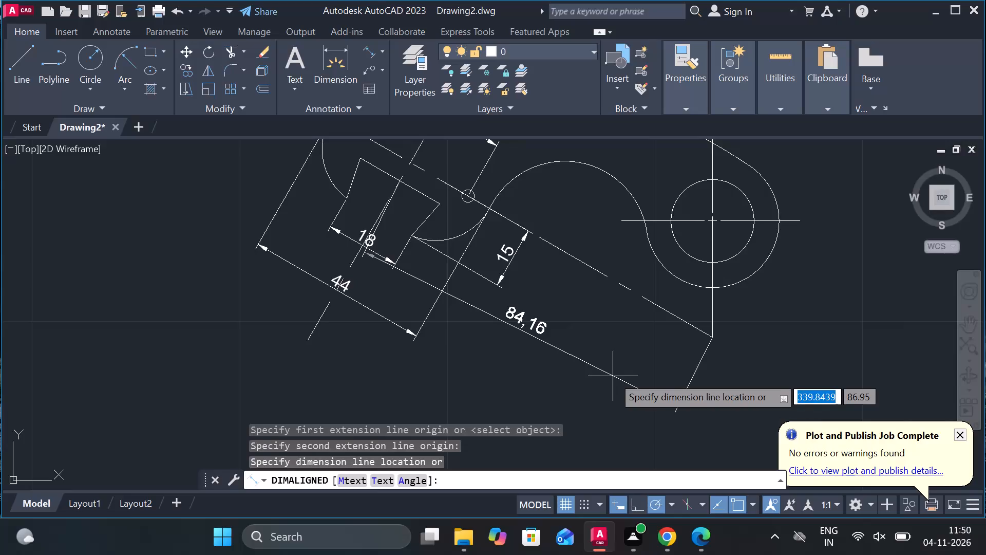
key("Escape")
Add an aligned dimension along the inclined centerline from its lower end to the notch's axis, placed between the notch and head width dimensions.
key("space")
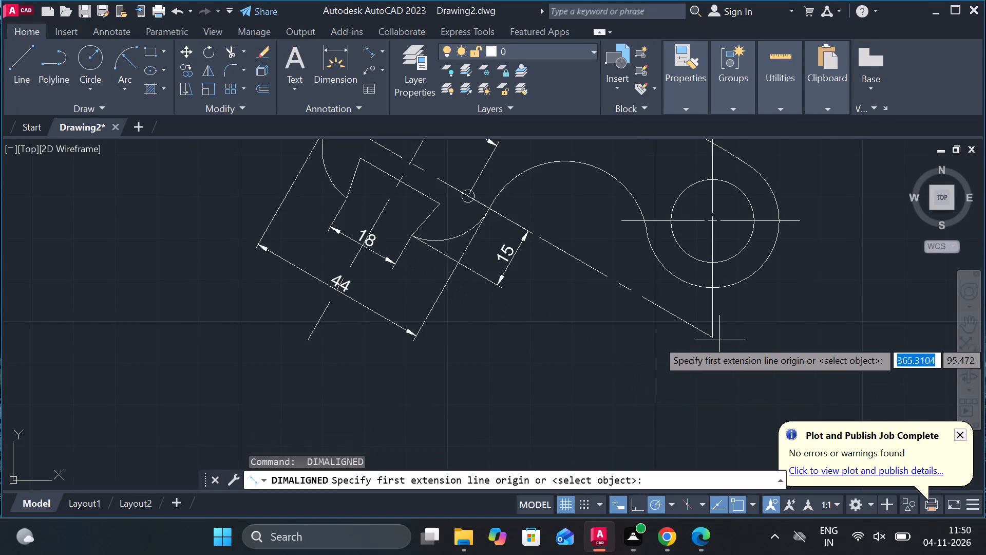
left_click(709, 339)
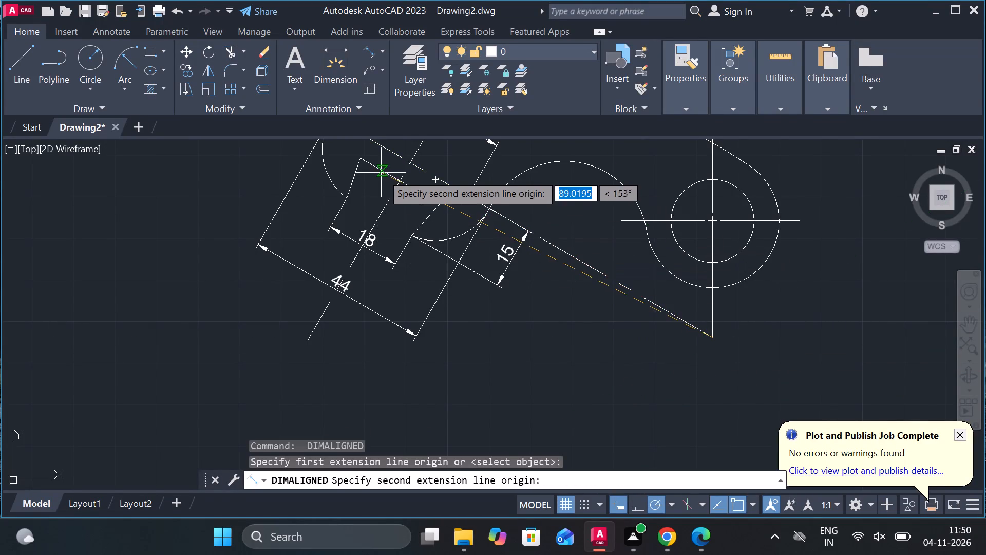
left_click(406, 163)
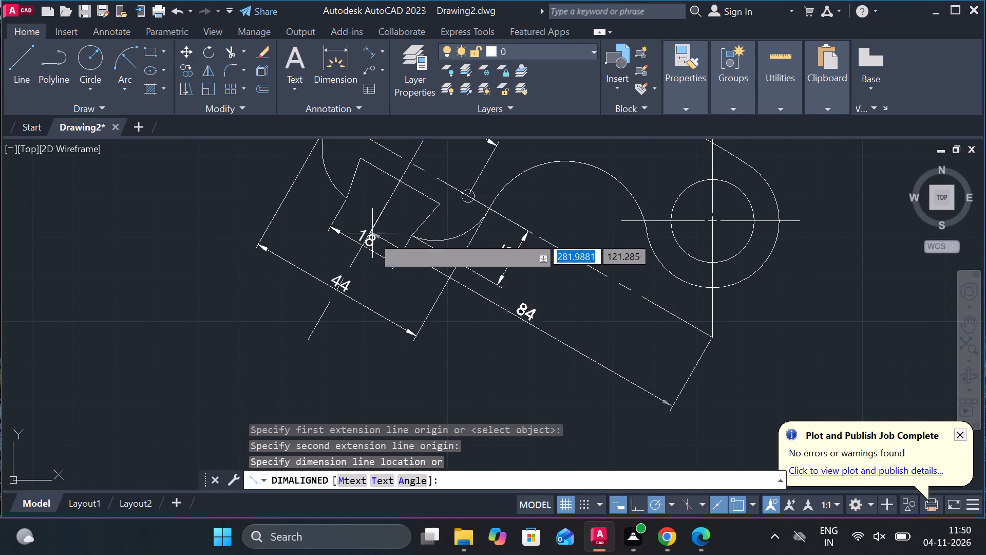
middle_click(371, 281)
middle_click_drag(367, 311, 388, 276)
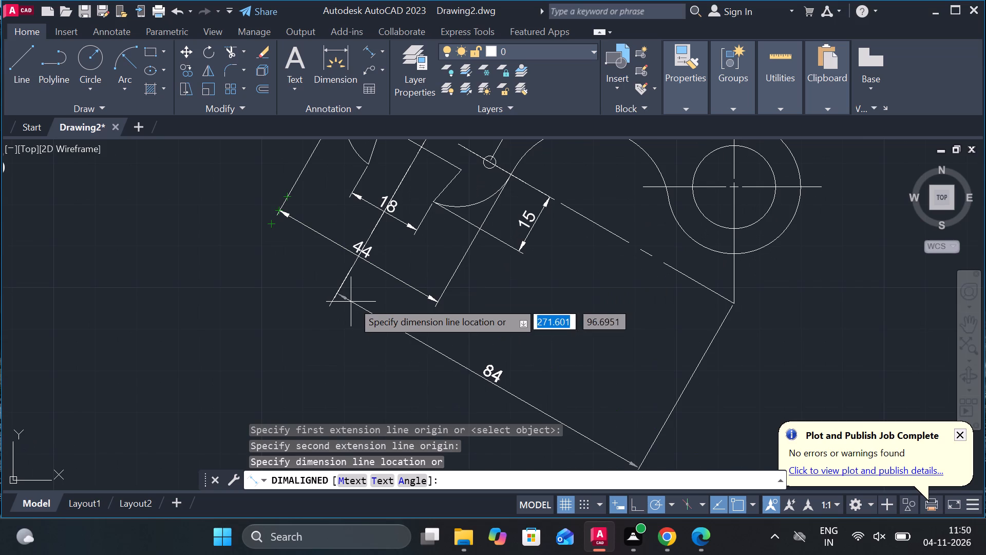
scroll(401, 237, "up", 1)
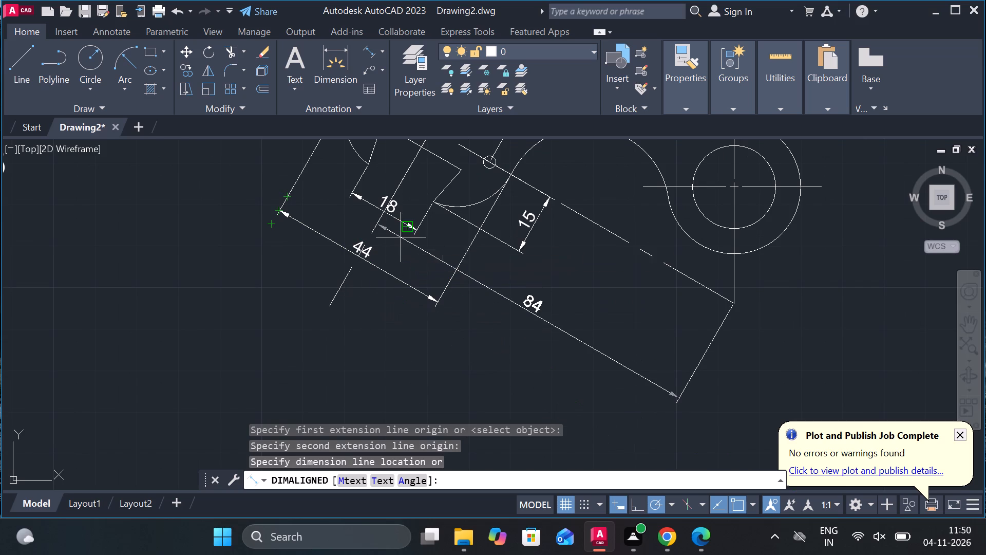
scroll(401, 237, "up", 1)
left_click(392, 250)
Add a radius dimension to the lever's long upper arc, with its text placed outside the outline.
scroll(466, 254, "down", 3)
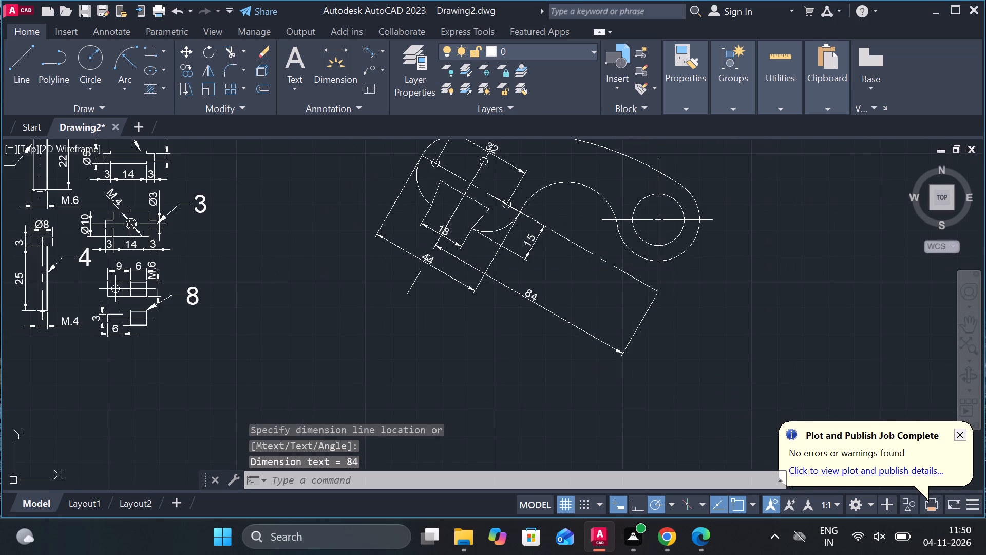
middle_click_drag(529, 239, 501, 358)
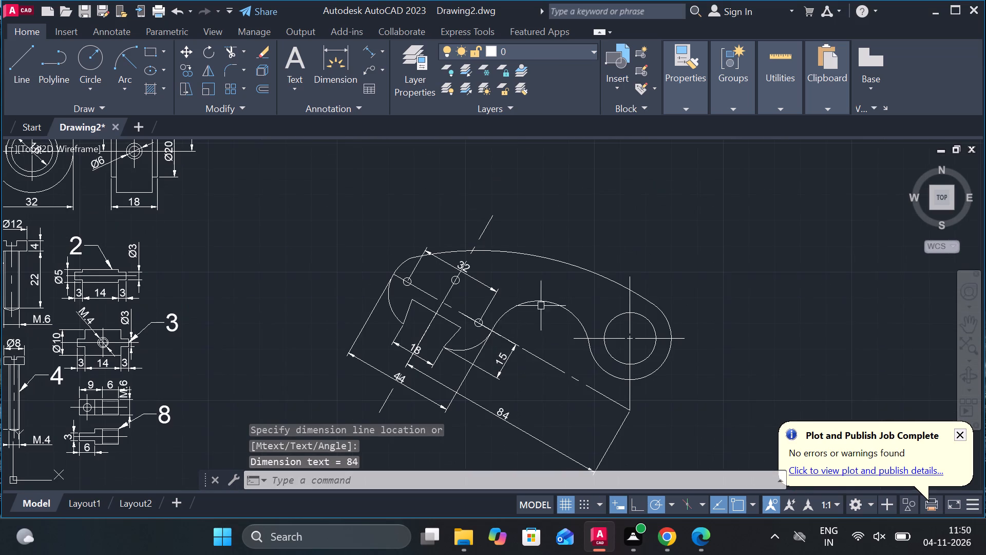
left_click(384, 52)
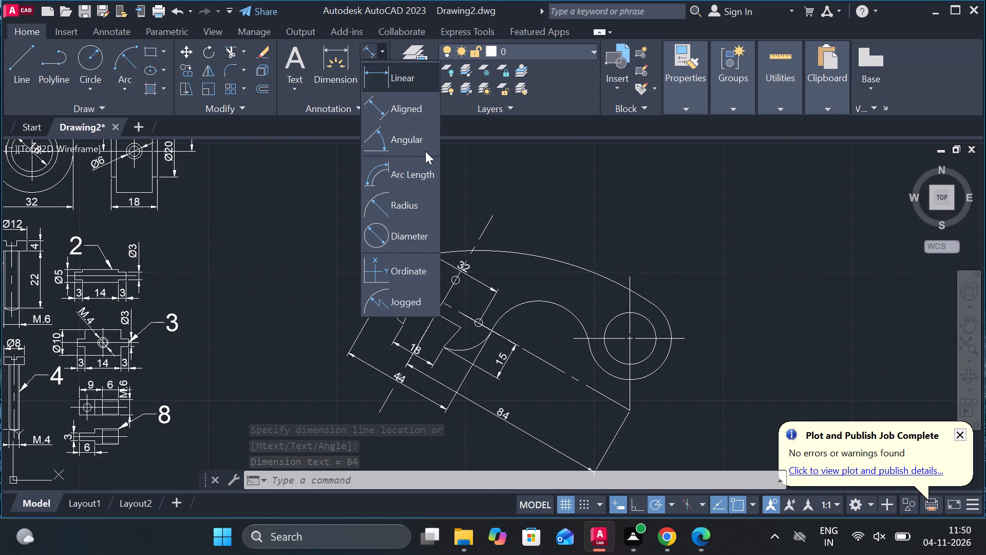
left_click(399, 207)
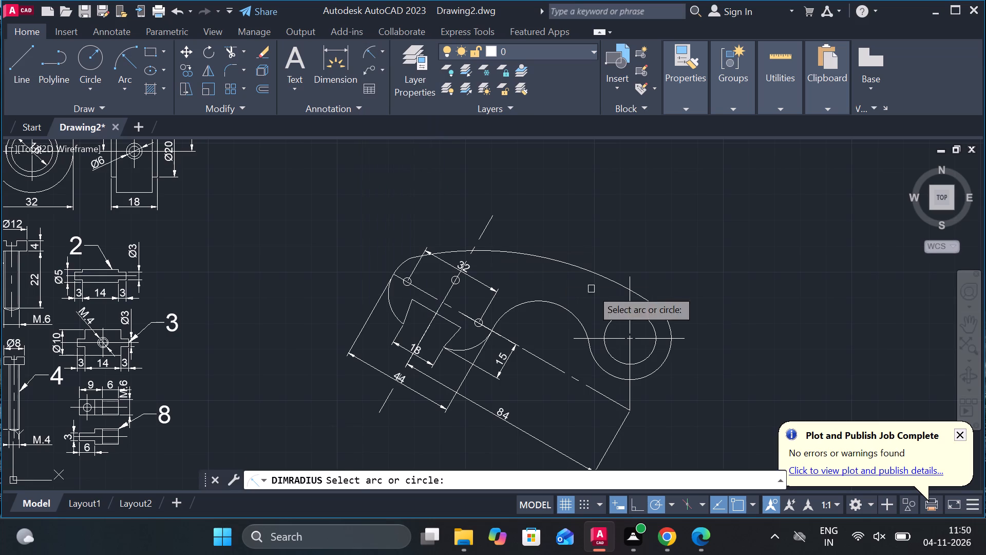
left_click(565, 267)
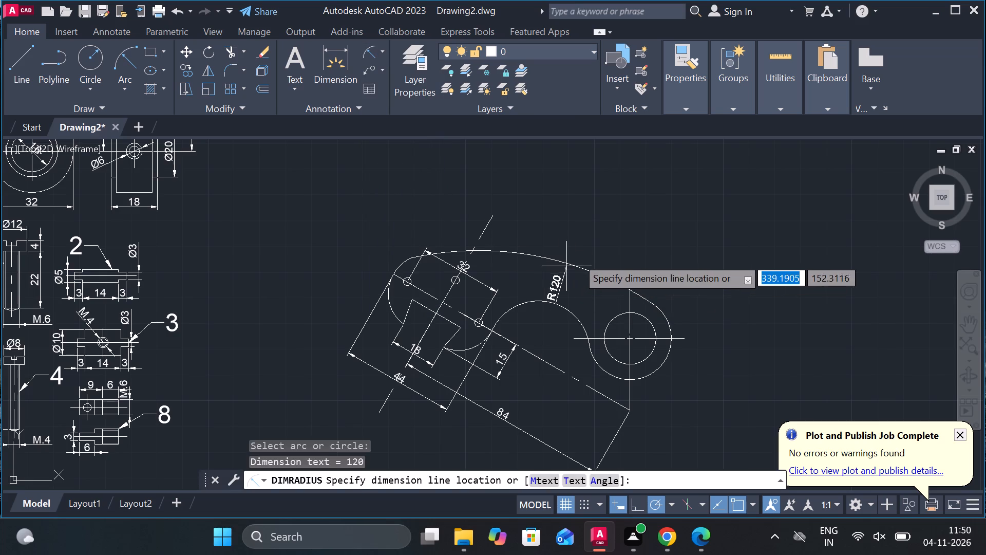
left_click(585, 252)
middle_click_drag(638, 285, 603, 226)
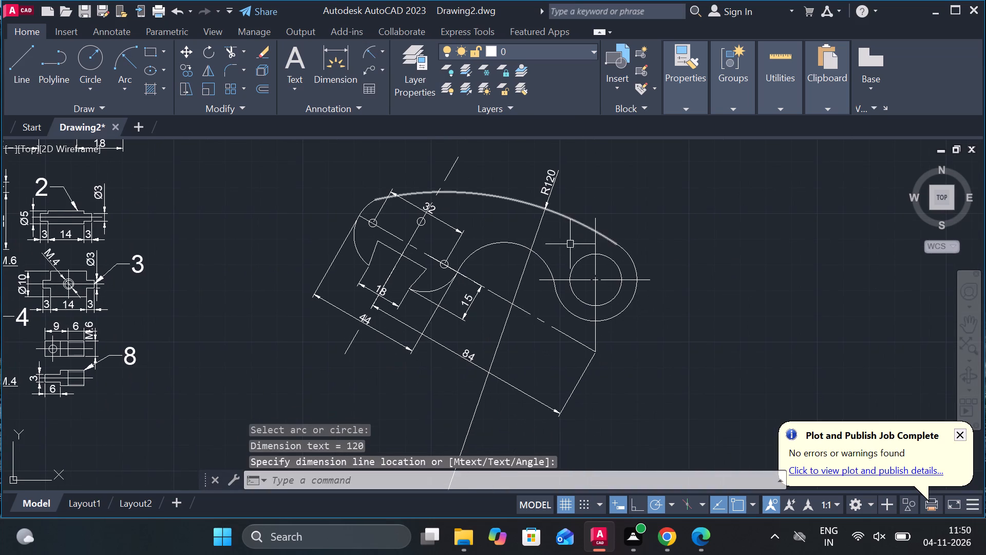
scroll(593, 252, "up", 2)
middle_click_drag(625, 248, 575, 246)
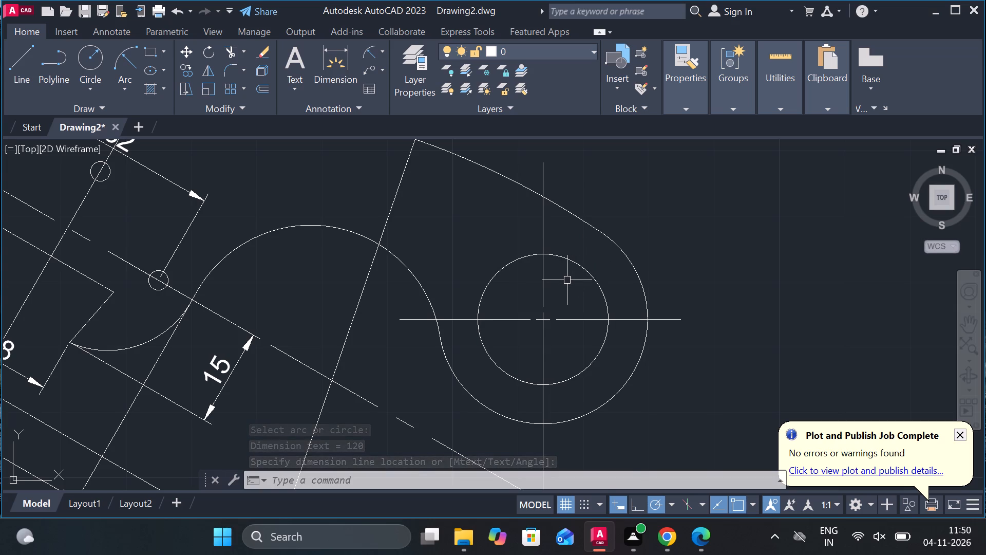
Draw a circle of diameter 3 at the center of the lever's large hole.
scroll(567, 280, "up", 1)
key("Escape")
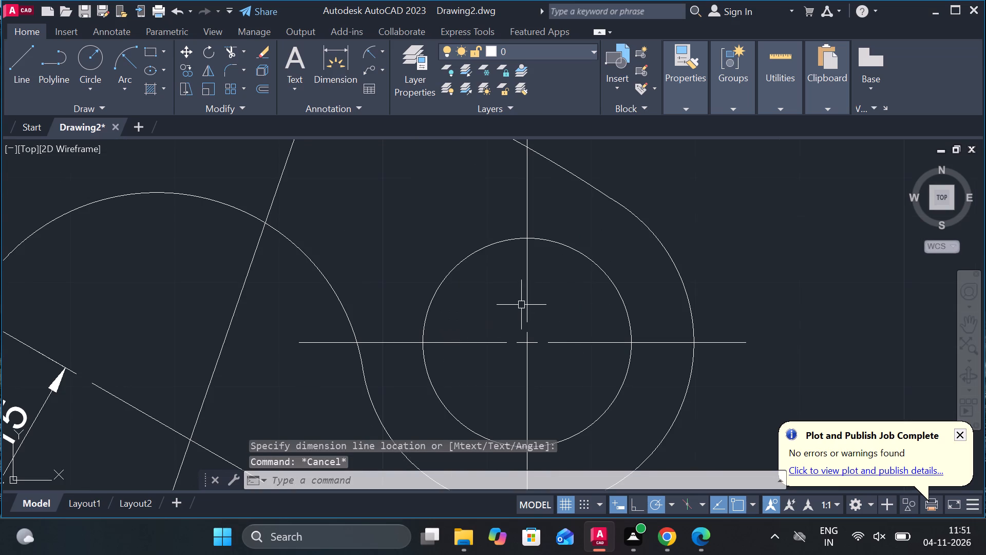
type("C")
key("space")
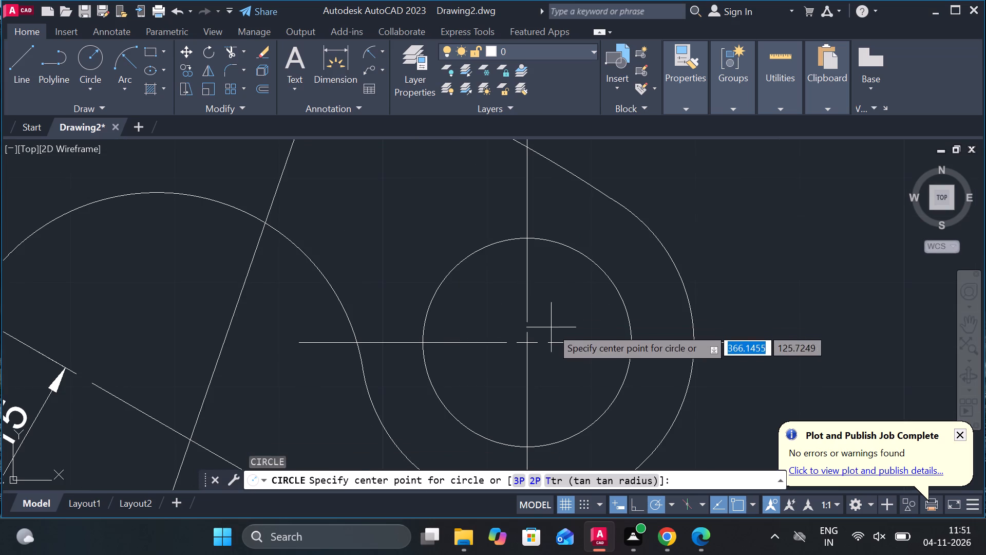
middle_click_drag(551, 327, 562, 263)
left_click(538, 276)
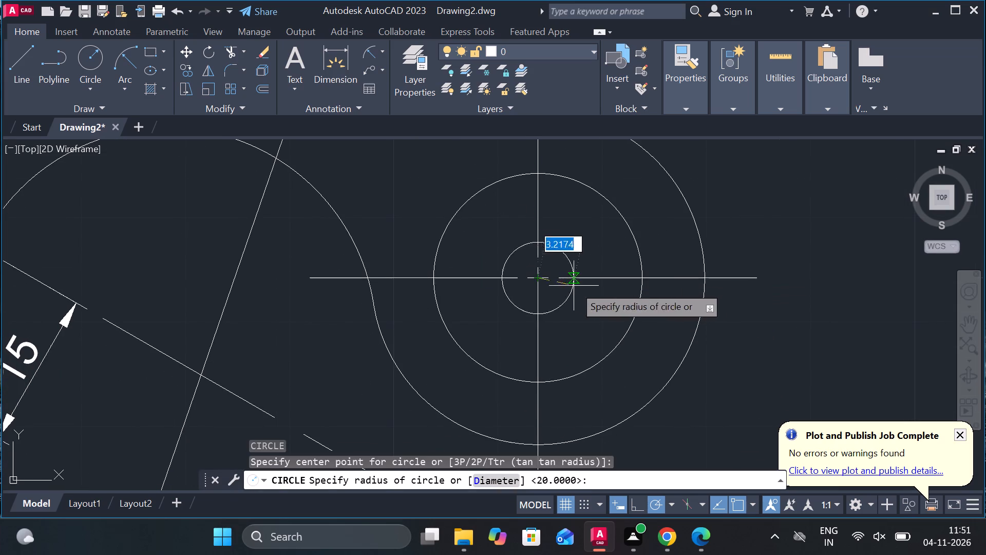
type("D")
key("space")
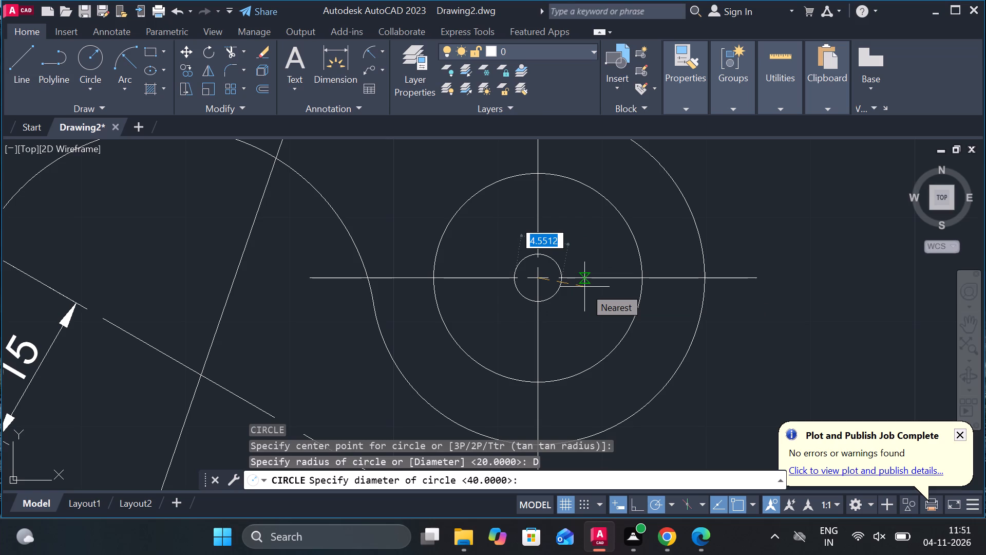
key("3")
key("Return")
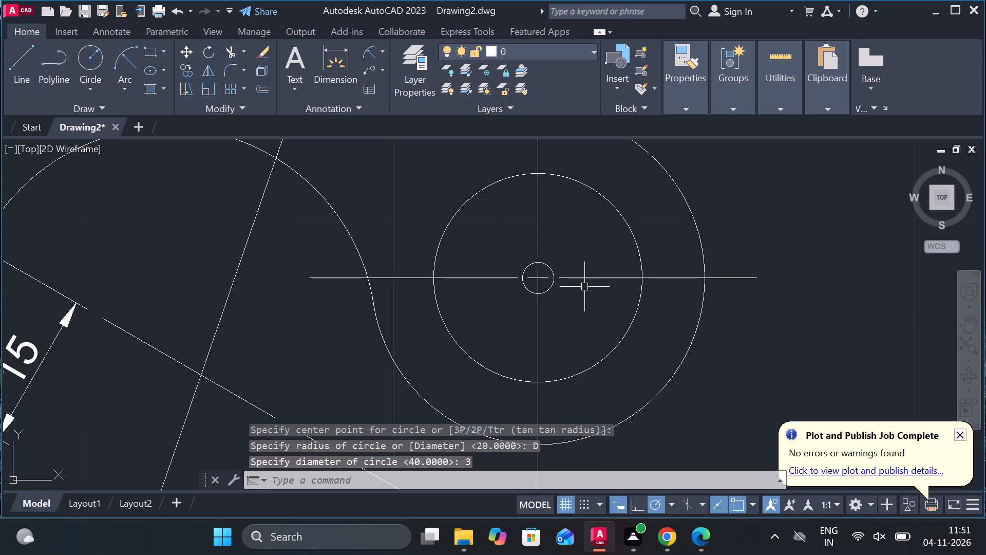
key("Escape")
Move the new small circle 16 units horizontally from the large hole's center toward the large concave arc.
left_click(547, 270)
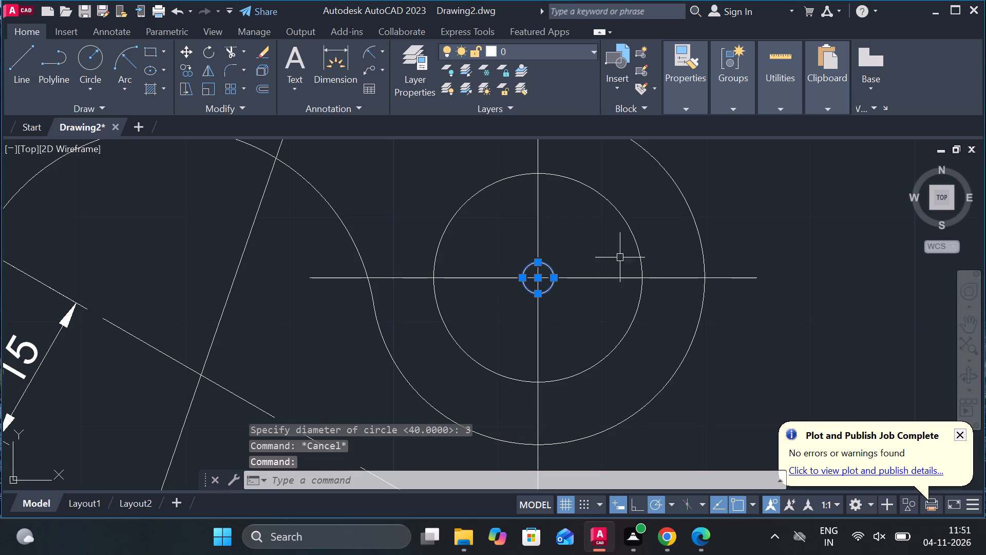
key("m")
key("Return")
left_click(534, 276)
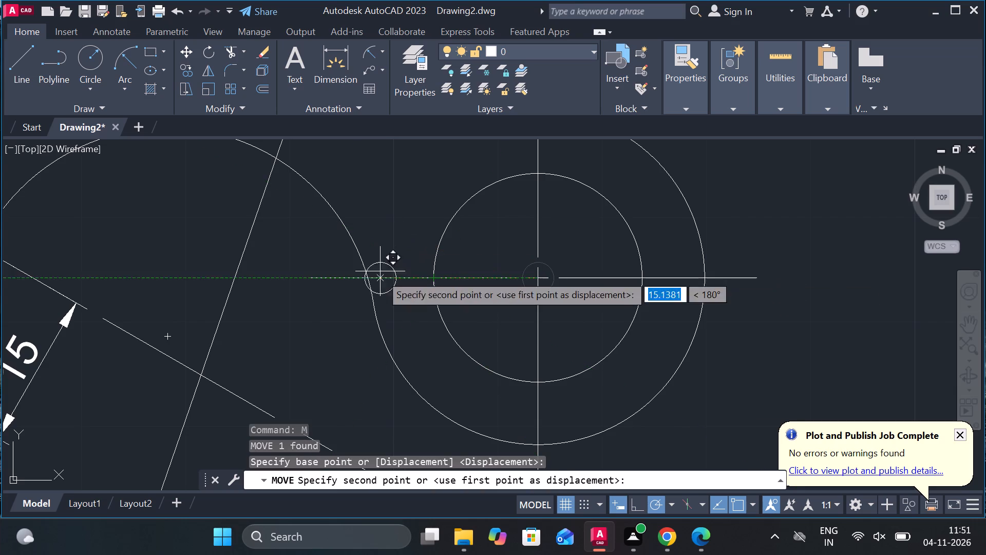
middle_click_drag(361, 301, 447, 299)
type("16")
key("space")
key("Escape")
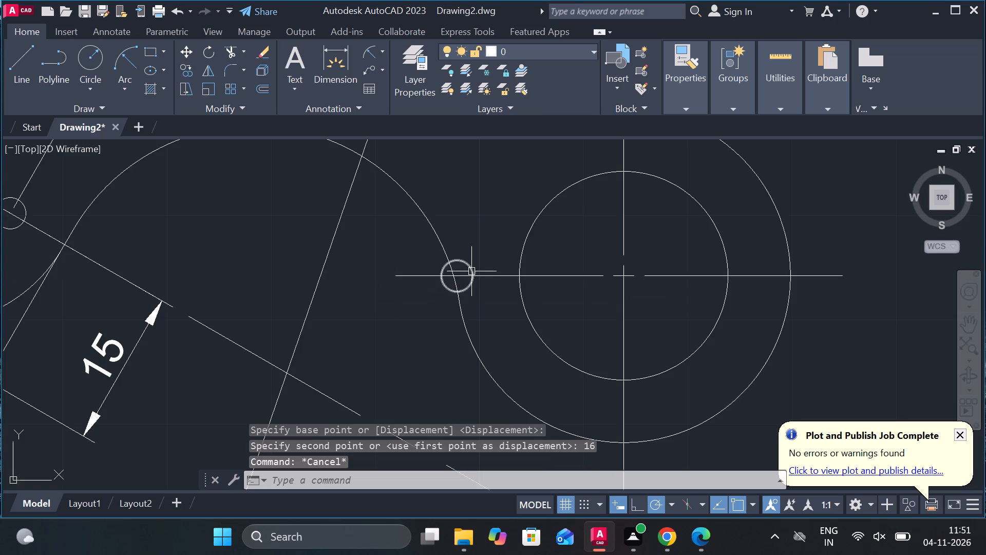
Move the small circle 7 units vertically upward from the large hole's horizontal centerline.
left_click(471, 271)
key("m")
key("Return")
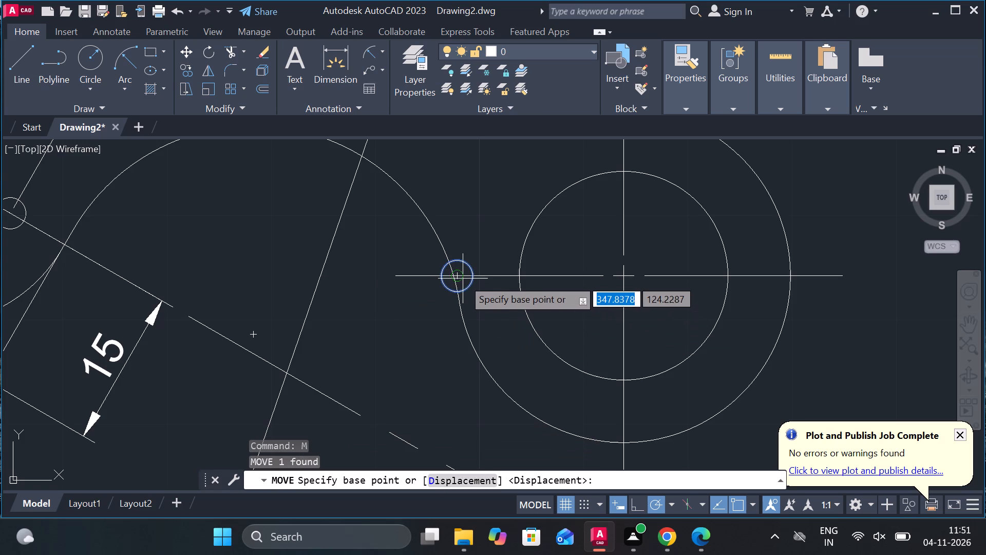
left_click(460, 275)
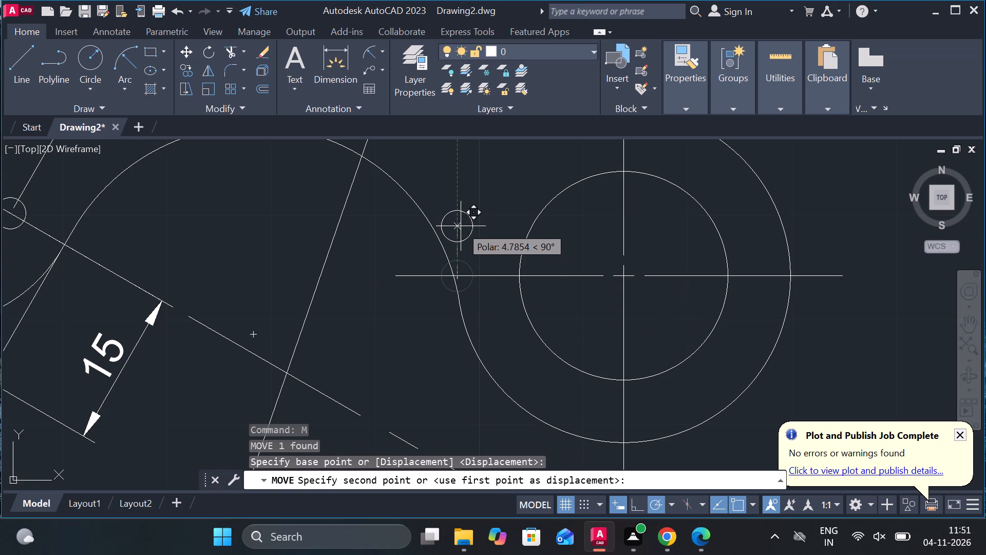
key("7")
key("Return")
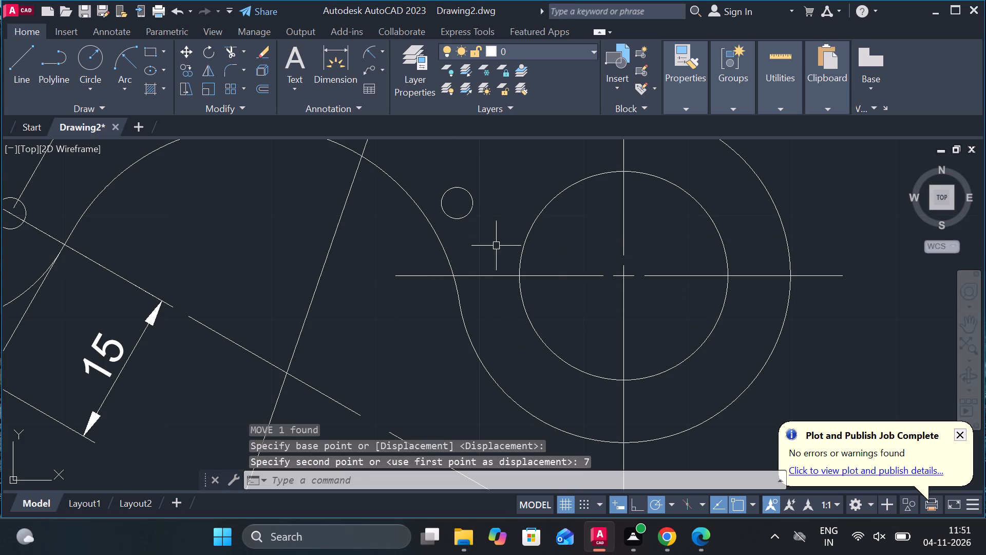
key("Escape")
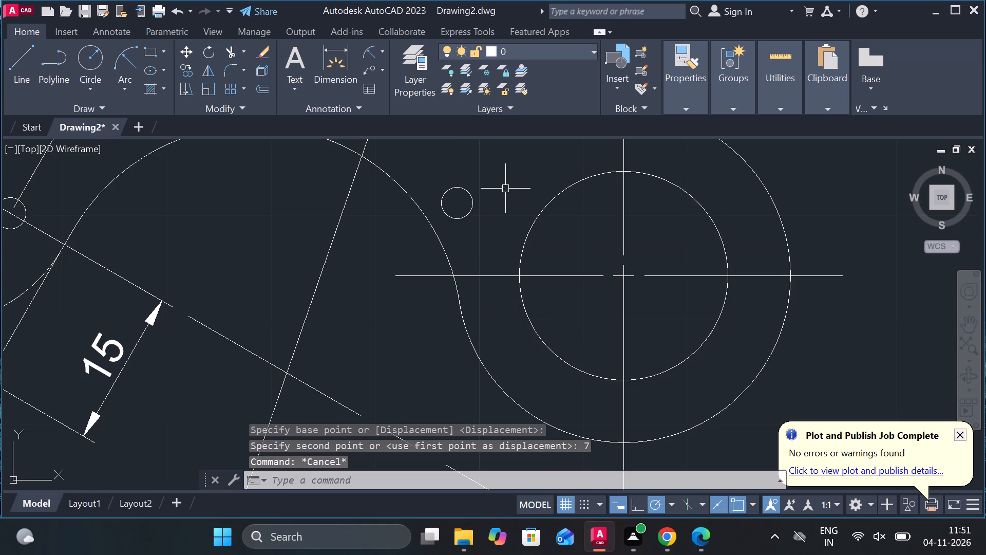
Add a center mark to the small circle between the large concave arc and the round boss.
type("CM")
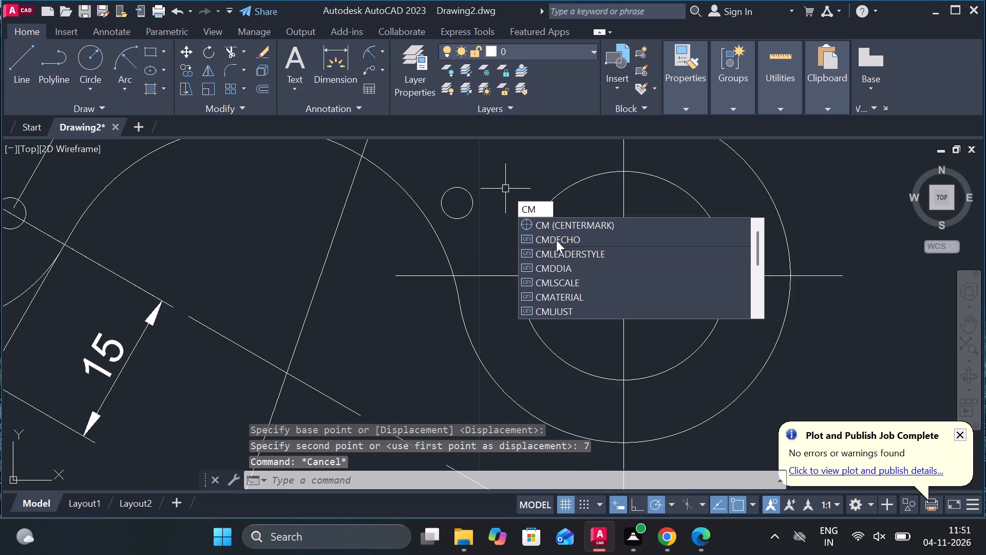
left_click(549, 225)
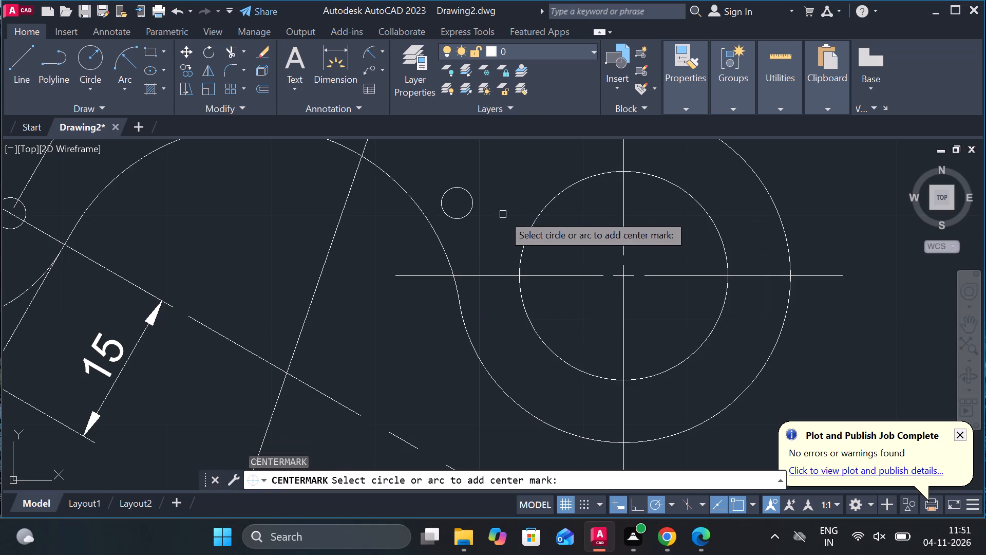
left_click(469, 197)
scroll(514, 217, "down", 3)
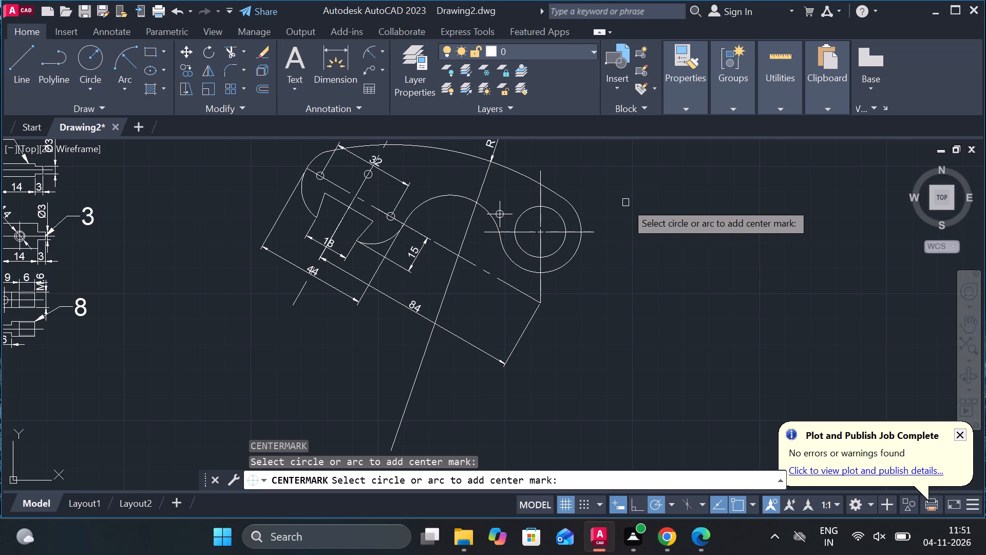
key("Escape")
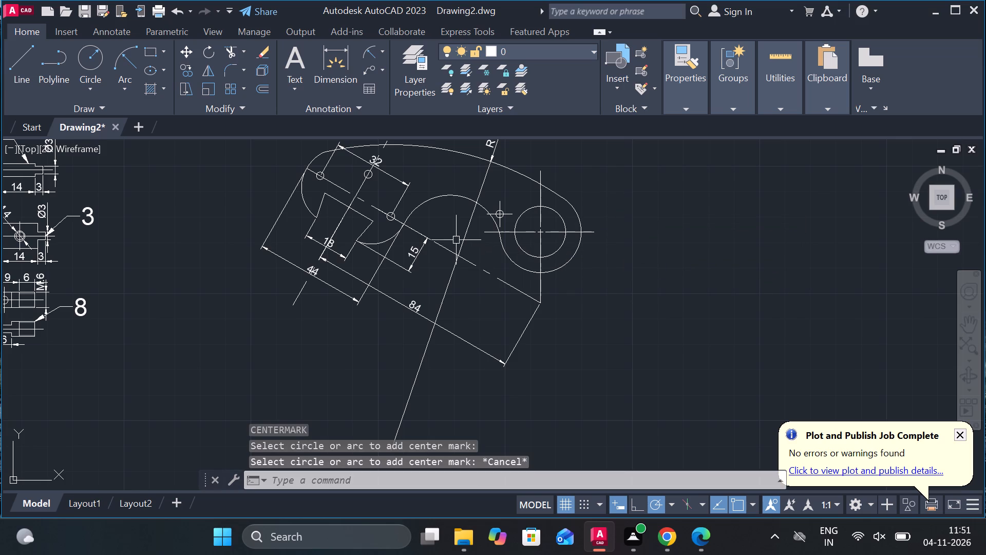
Add diameter dimensions to the boss's outer arc and its large hole, placing both texts outside the outline.
left_click(385, 48)
left_click(405, 230)
scroll(578, 253, "up", 2)
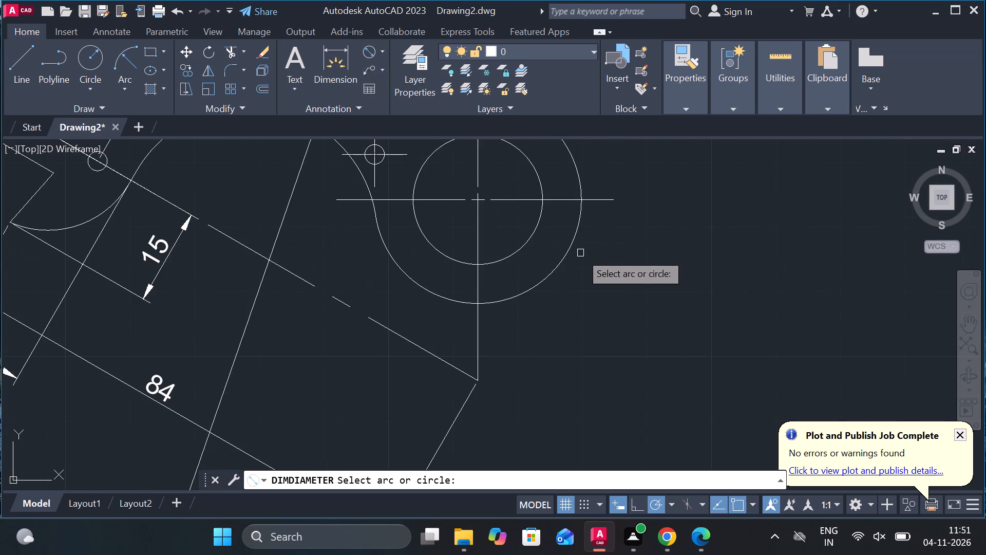
left_click(561, 257)
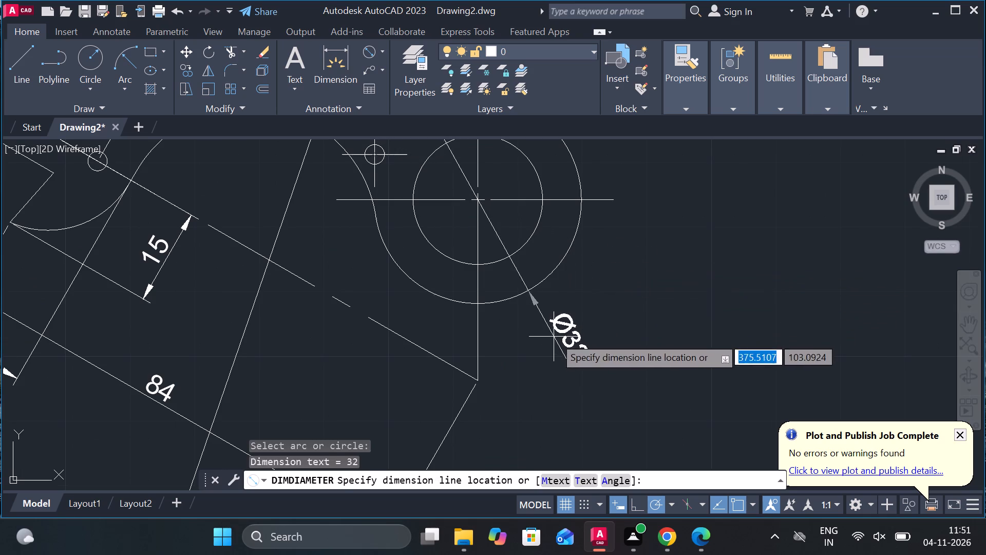
left_click(582, 335)
middle_click_drag(592, 247, 547, 310)
key("space")
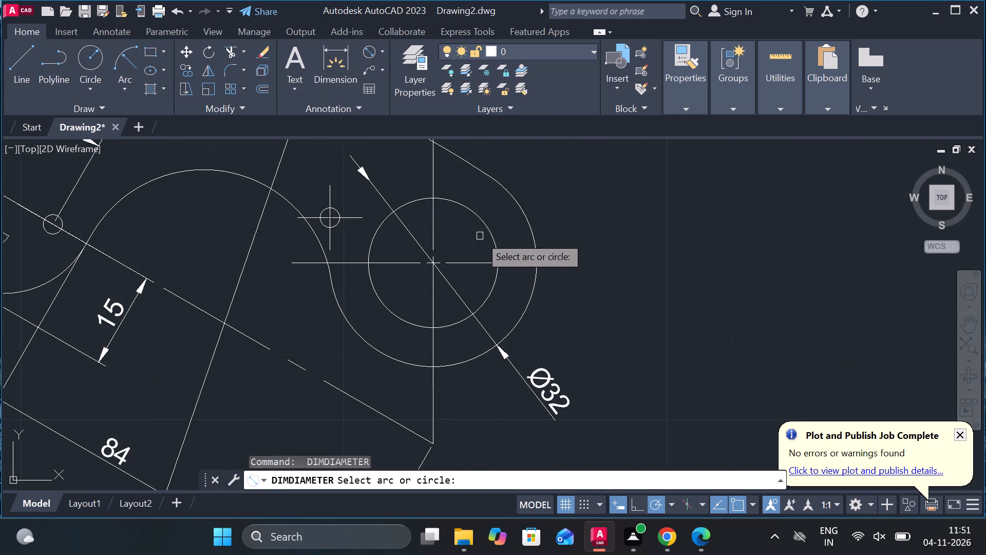
left_click(492, 228)
left_click(575, 206)
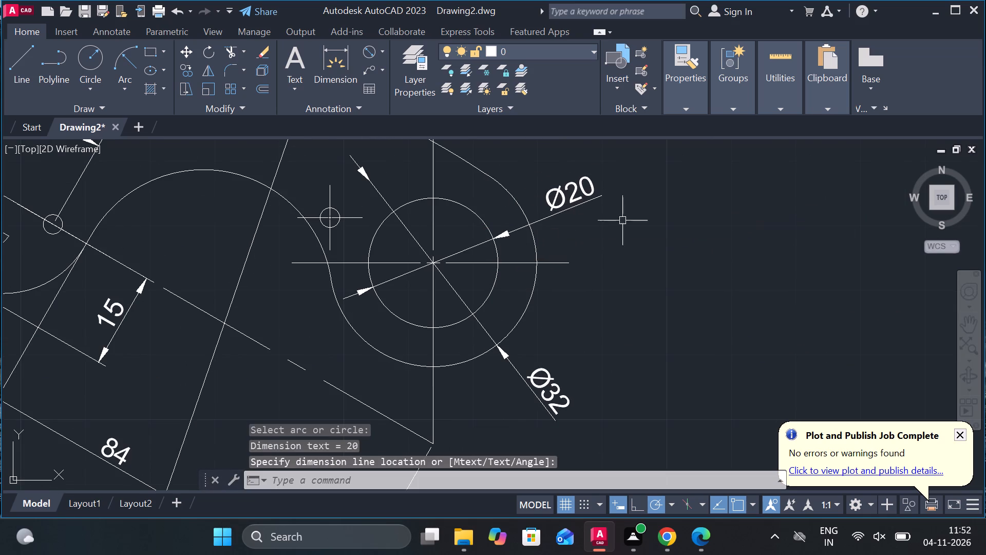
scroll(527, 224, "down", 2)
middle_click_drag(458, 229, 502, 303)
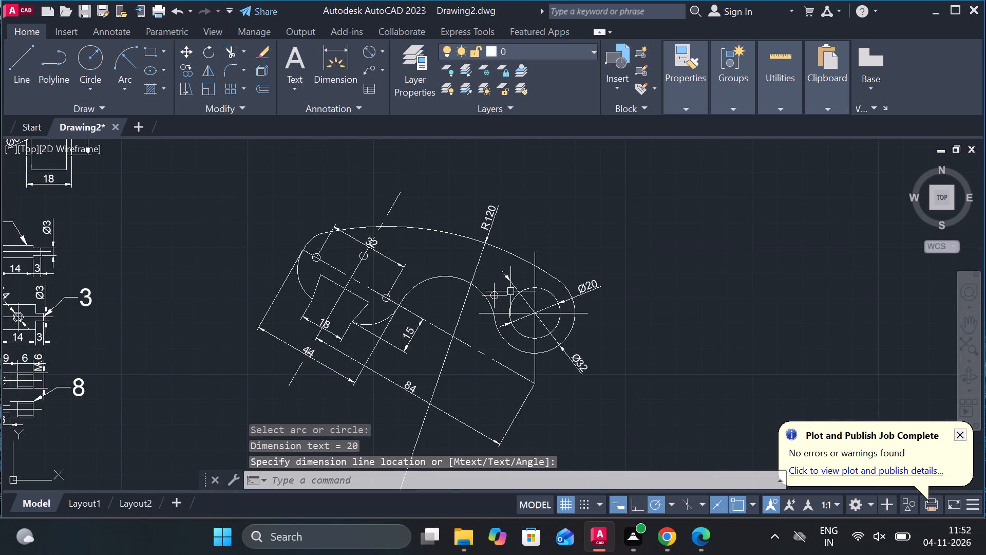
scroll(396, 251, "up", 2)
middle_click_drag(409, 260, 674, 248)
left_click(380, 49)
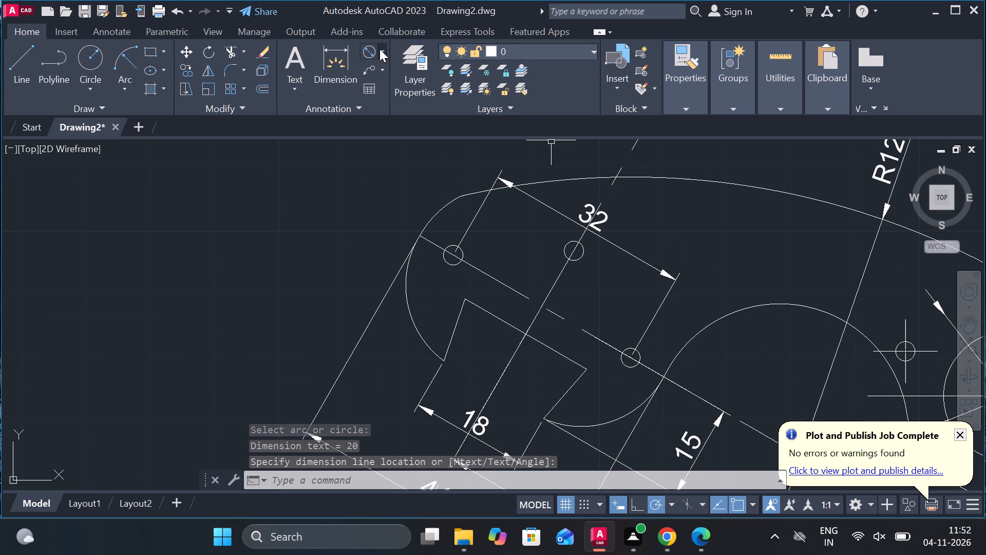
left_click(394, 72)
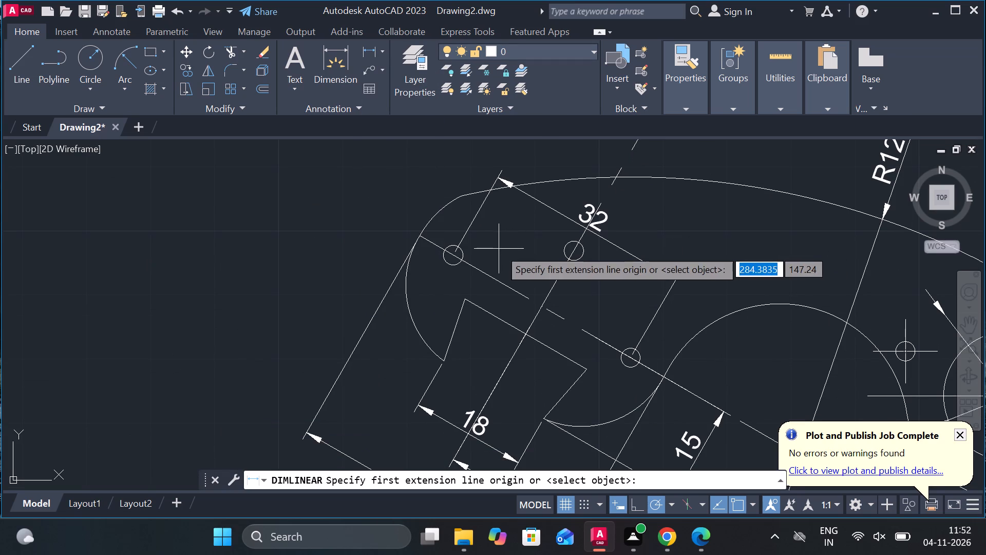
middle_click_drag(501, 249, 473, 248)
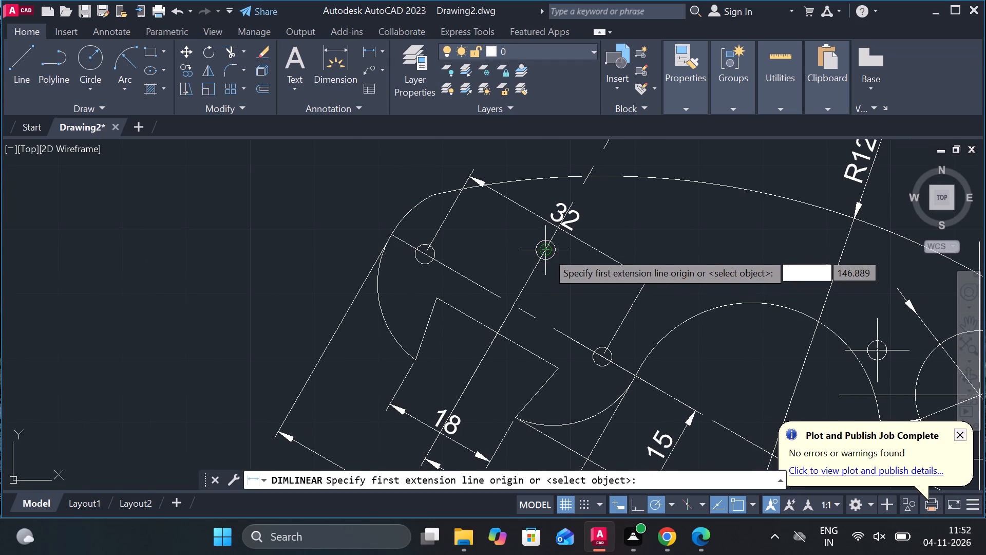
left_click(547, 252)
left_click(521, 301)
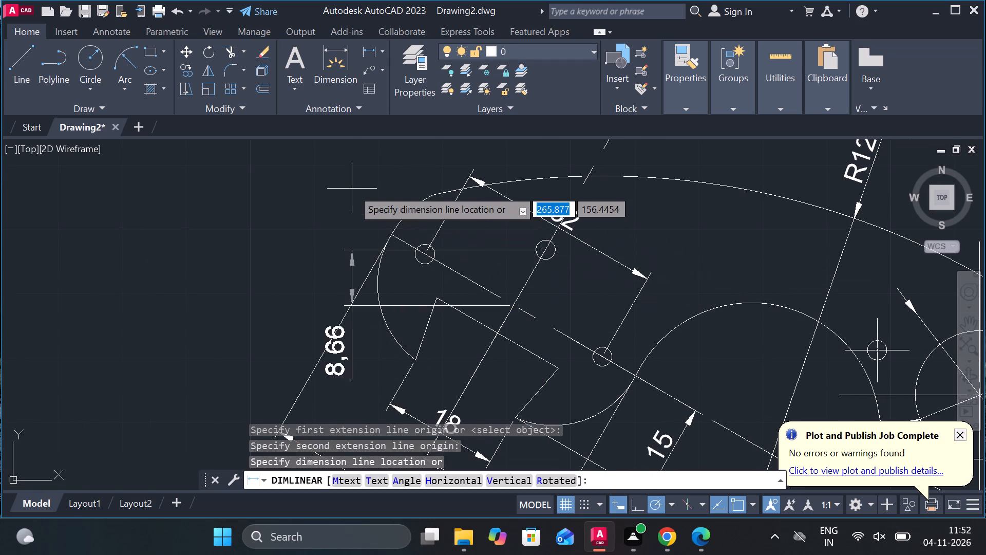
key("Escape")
Add an aligned dimension along the notch's axis from the upper small hole's center to the inclined centerline, placed outside the head's rounded end.
left_click(384, 45)
left_click(413, 104)
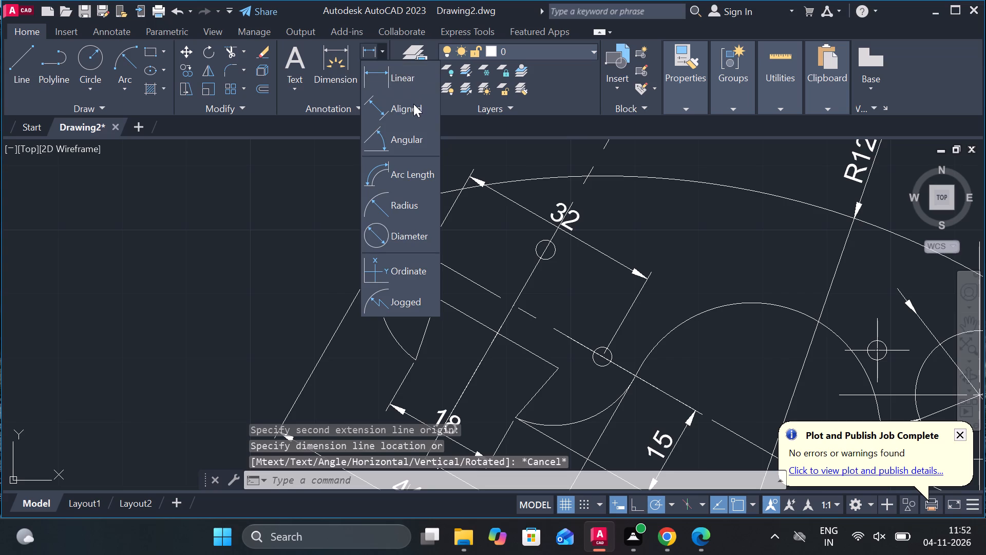
left_click(543, 252)
left_click(520, 306)
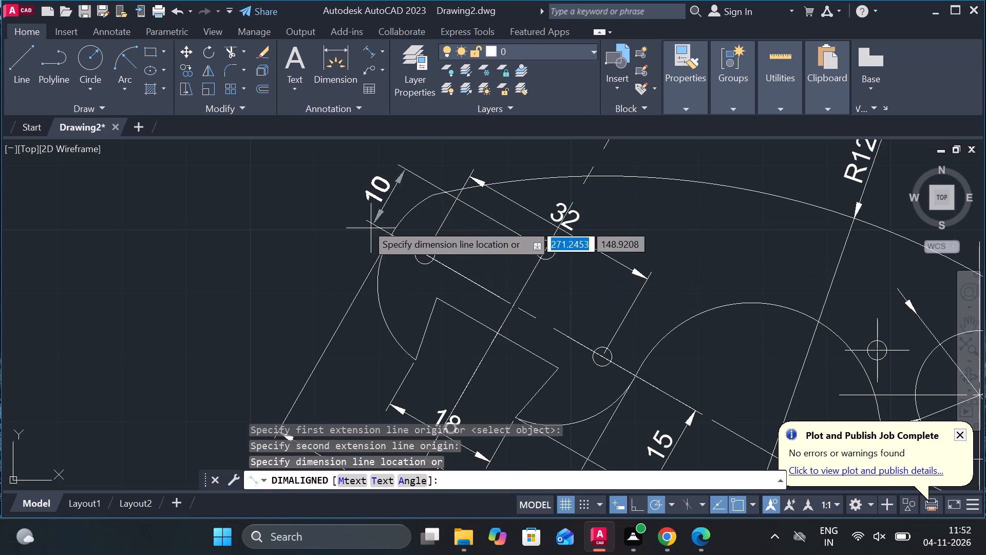
left_click(356, 209)
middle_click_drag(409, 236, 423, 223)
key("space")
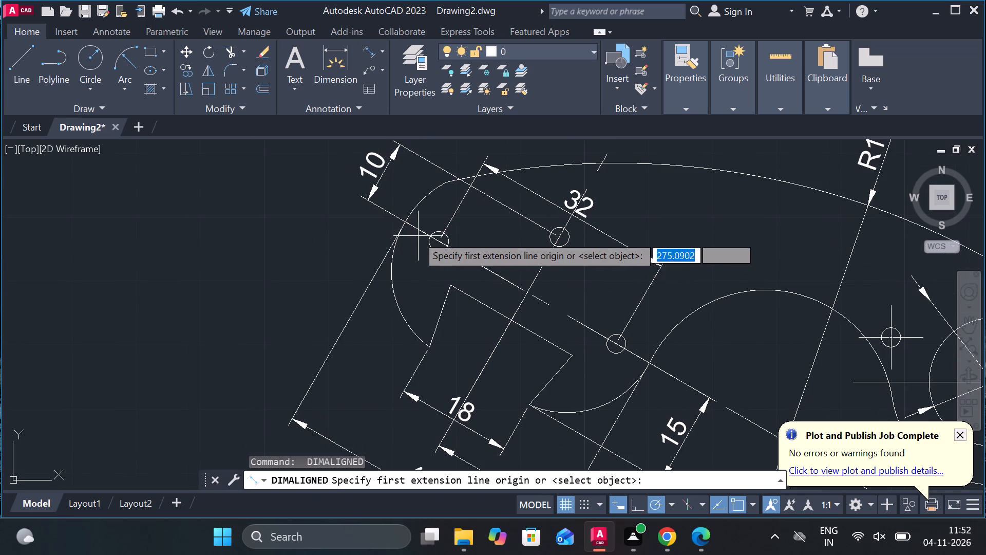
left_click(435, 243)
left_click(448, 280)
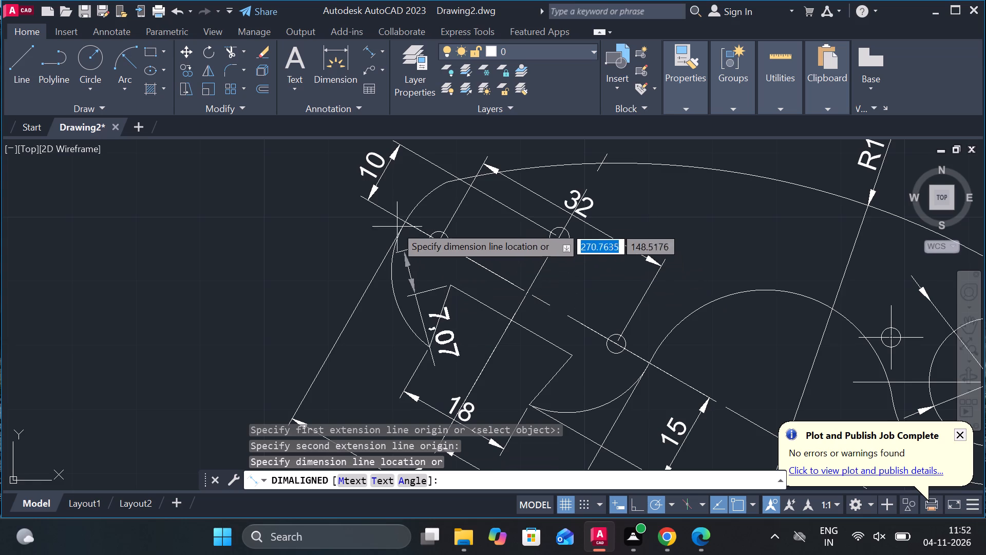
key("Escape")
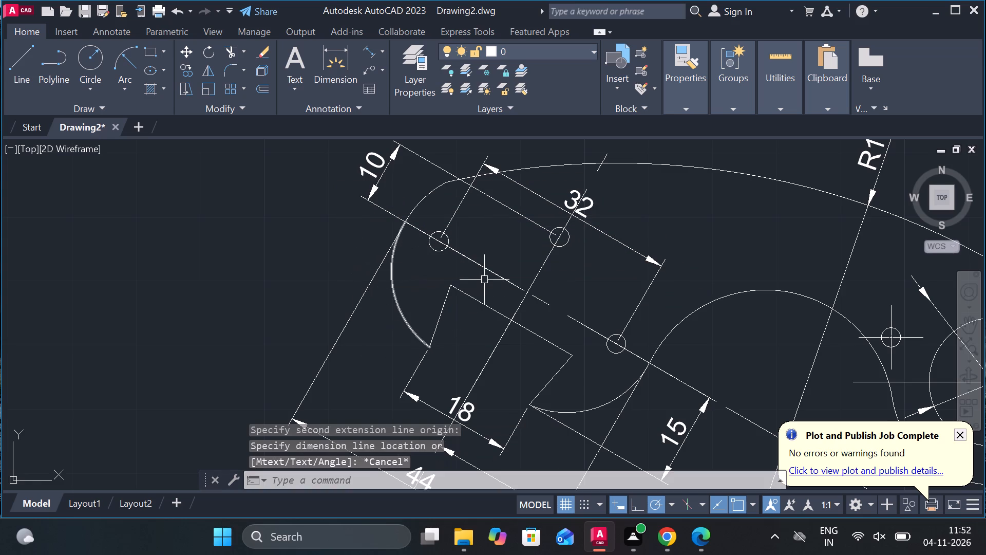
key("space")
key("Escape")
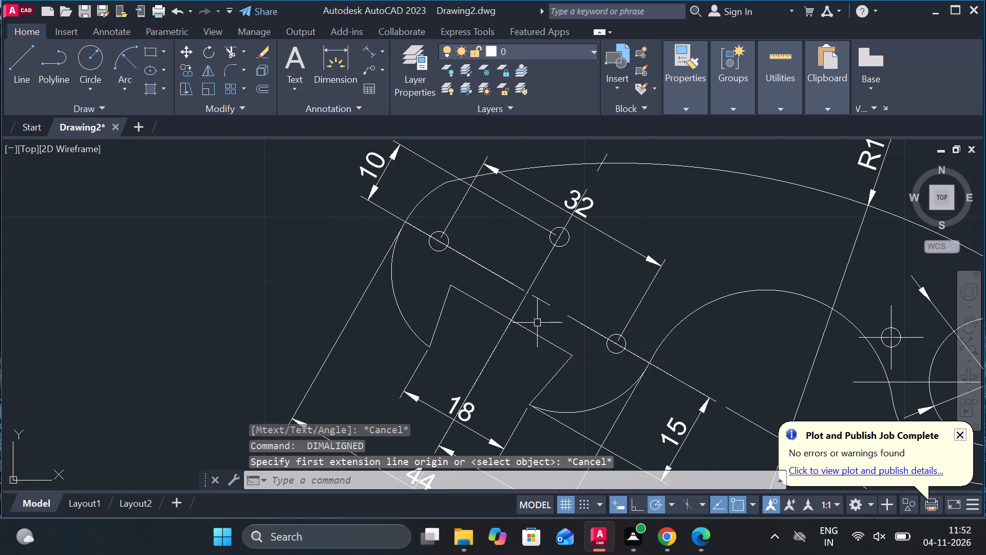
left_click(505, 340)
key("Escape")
Add an aligned dimension along the notch's axis from the inclined centerline to the notch's base edge, in line with the small-hole offset dimension.
key("space")
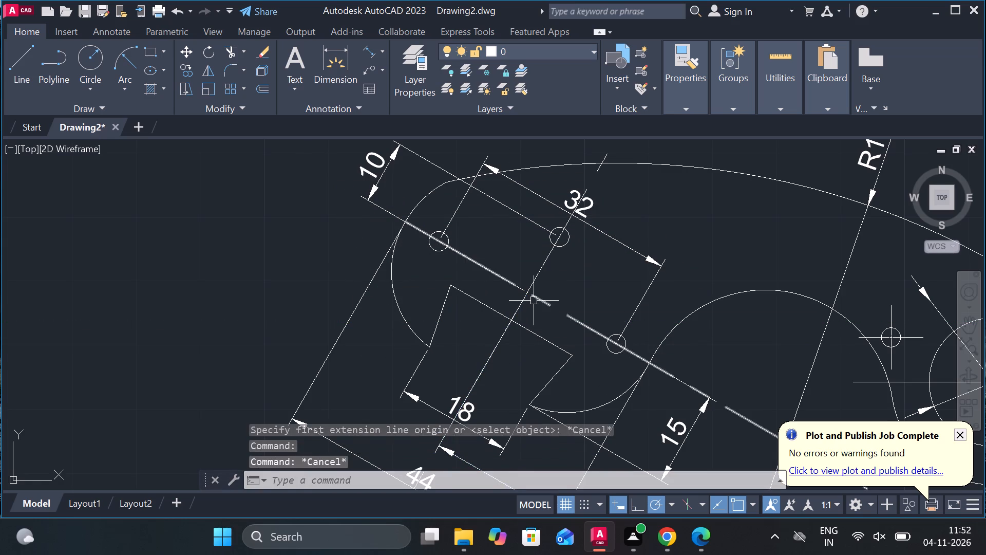
left_click(530, 296)
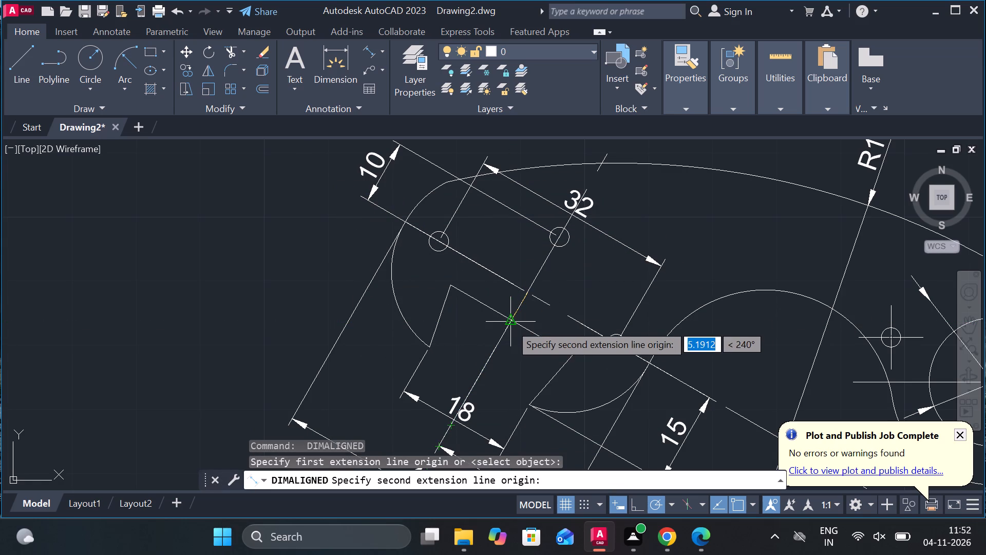
left_click(511, 320)
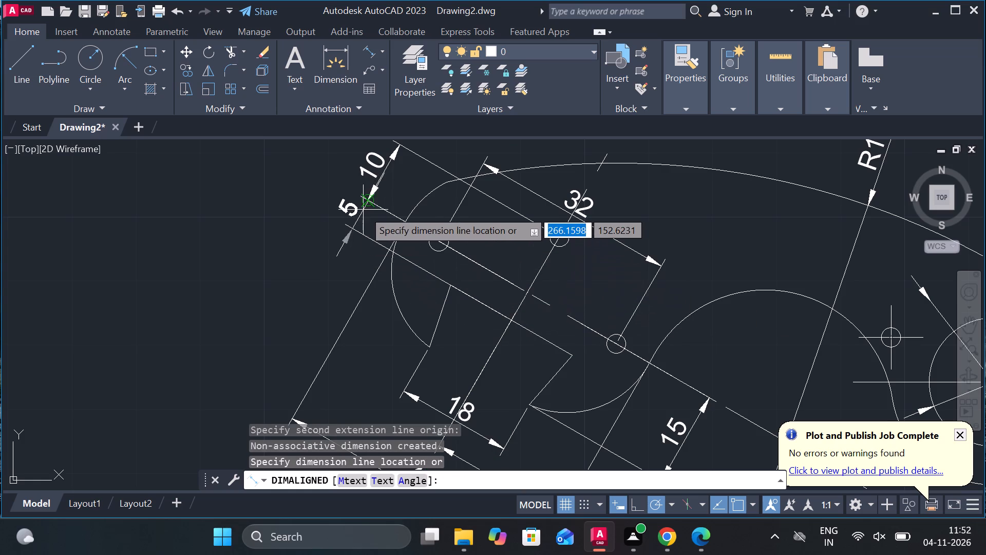
left_click(363, 210)
key("Escape")
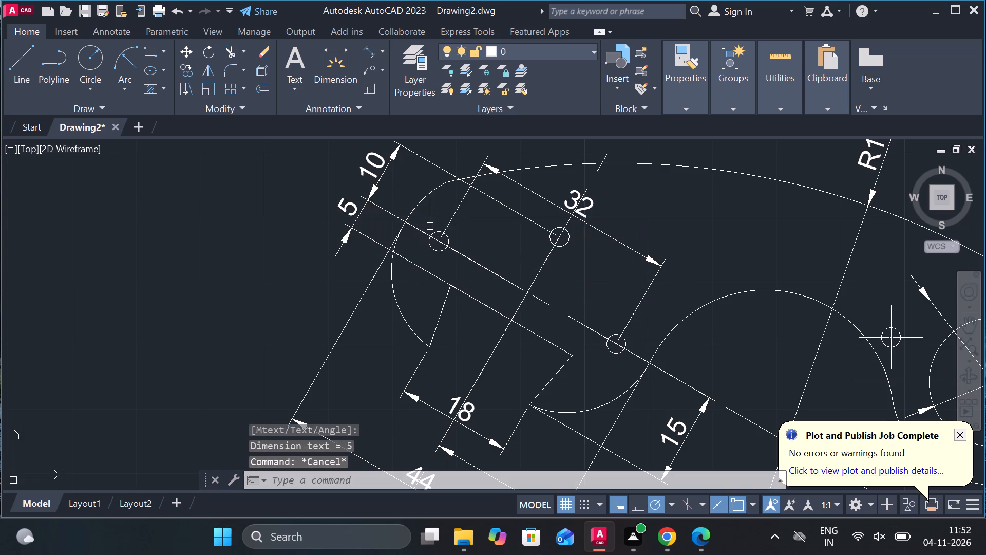
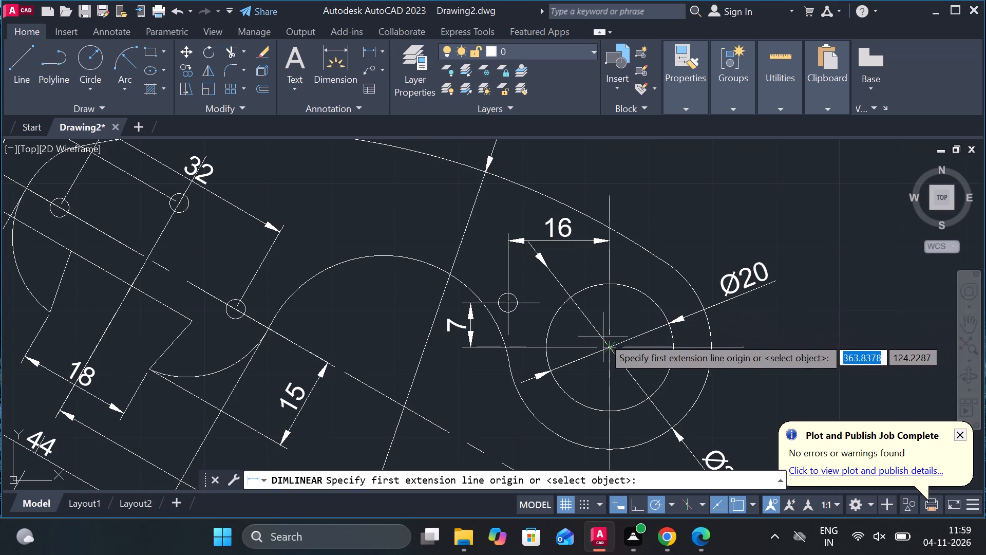
Add a vertical linear dimension from the boss's center to the lower end of the inclined centerline, placed on the small-hole side.
left_click(608, 347)
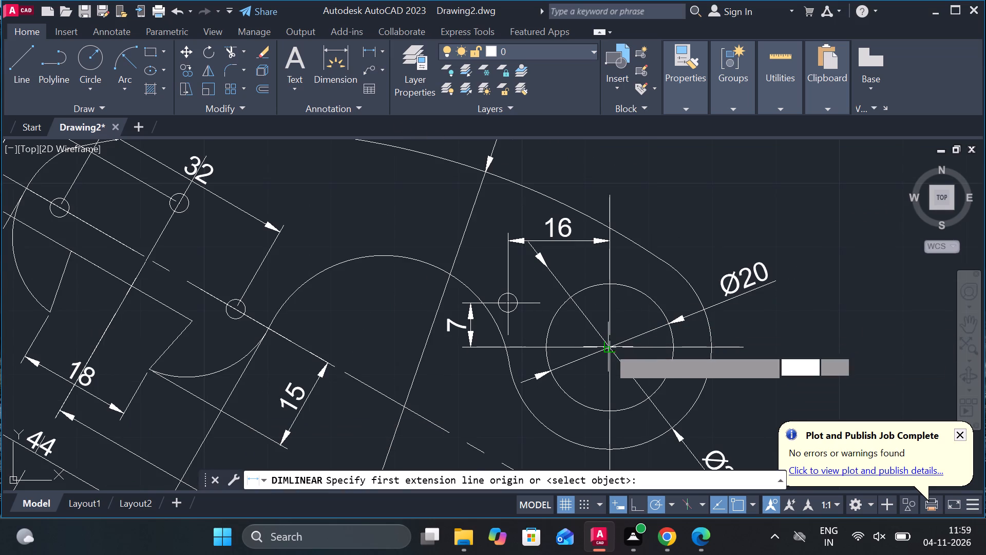
scroll(608, 347, "down", 3)
middle_click_drag(608, 347, 612, 295)
scroll(615, 346, "up", 3)
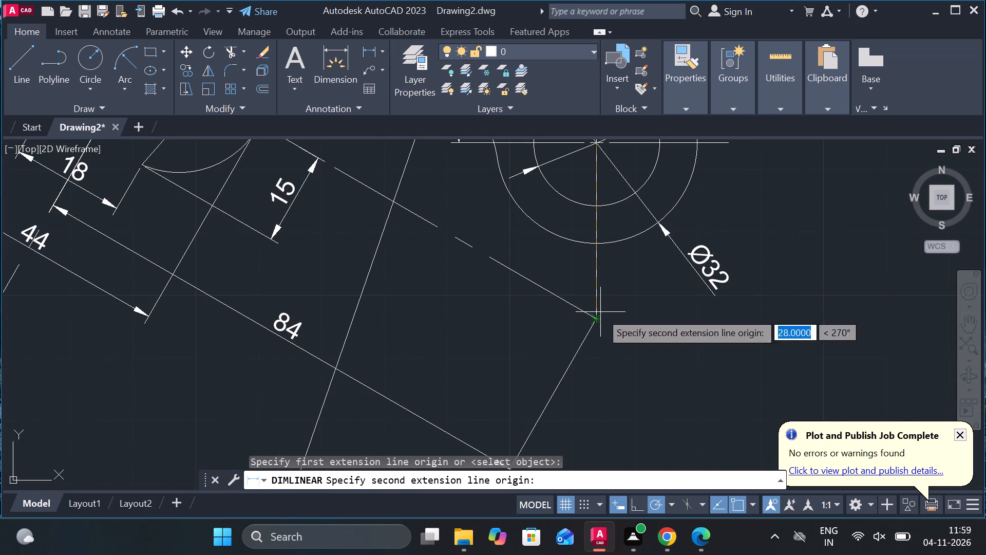
left_click(600, 312)
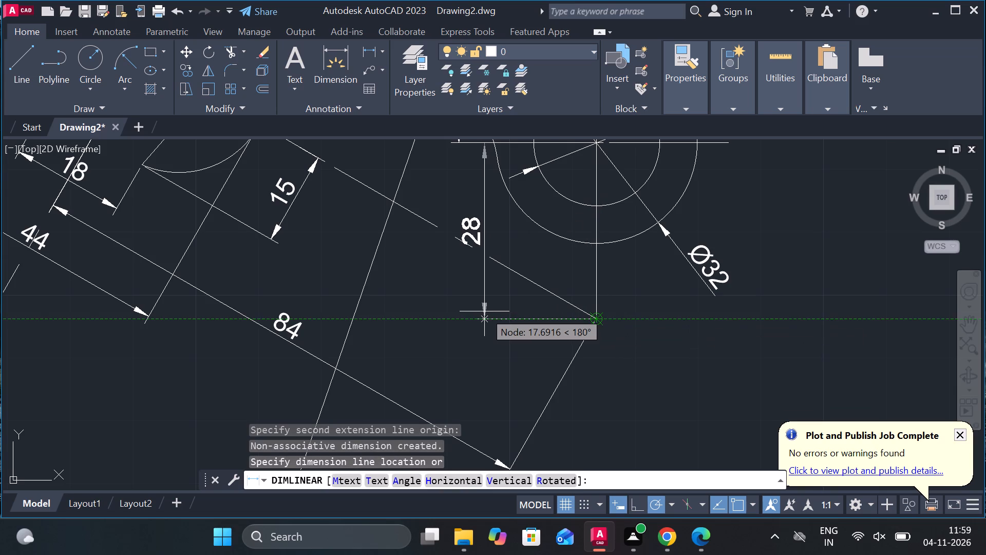
left_click(484, 311)
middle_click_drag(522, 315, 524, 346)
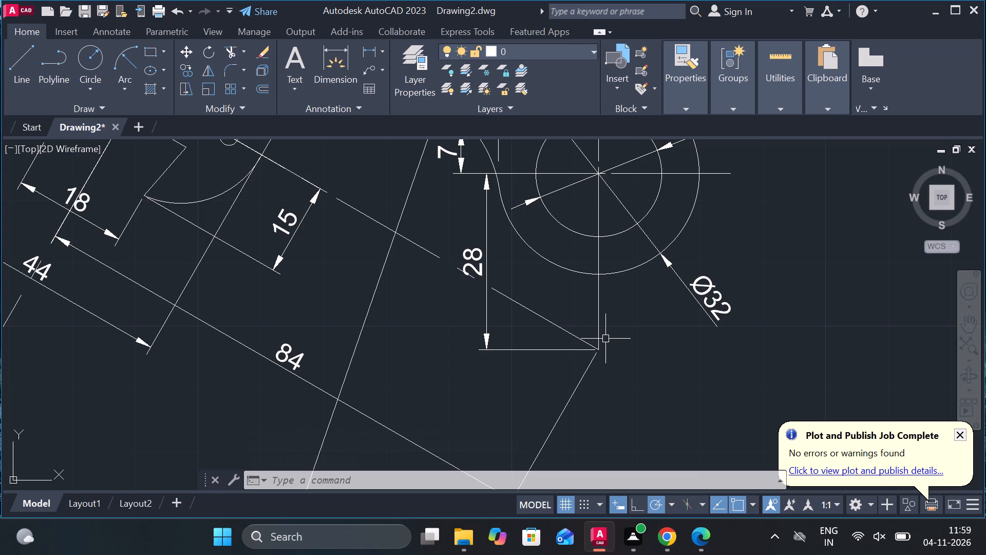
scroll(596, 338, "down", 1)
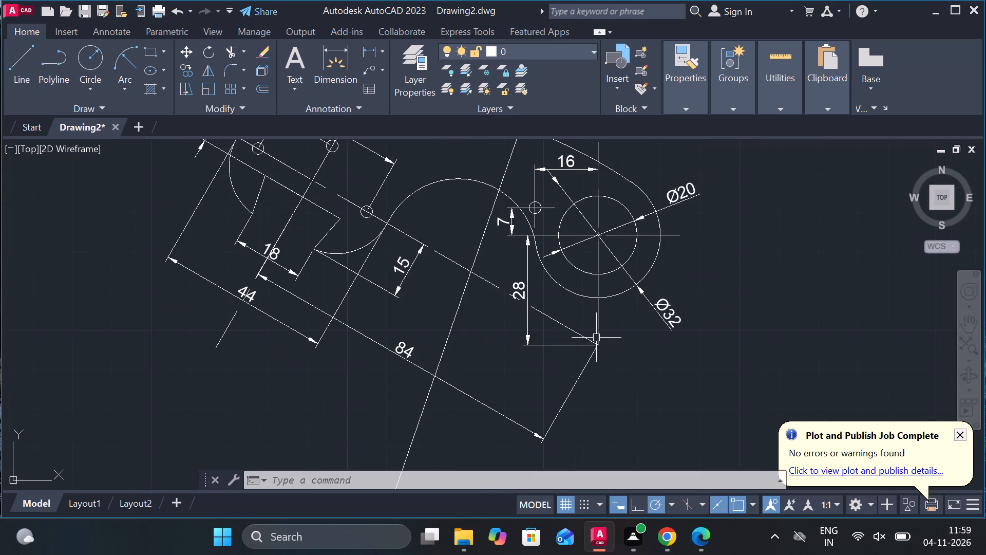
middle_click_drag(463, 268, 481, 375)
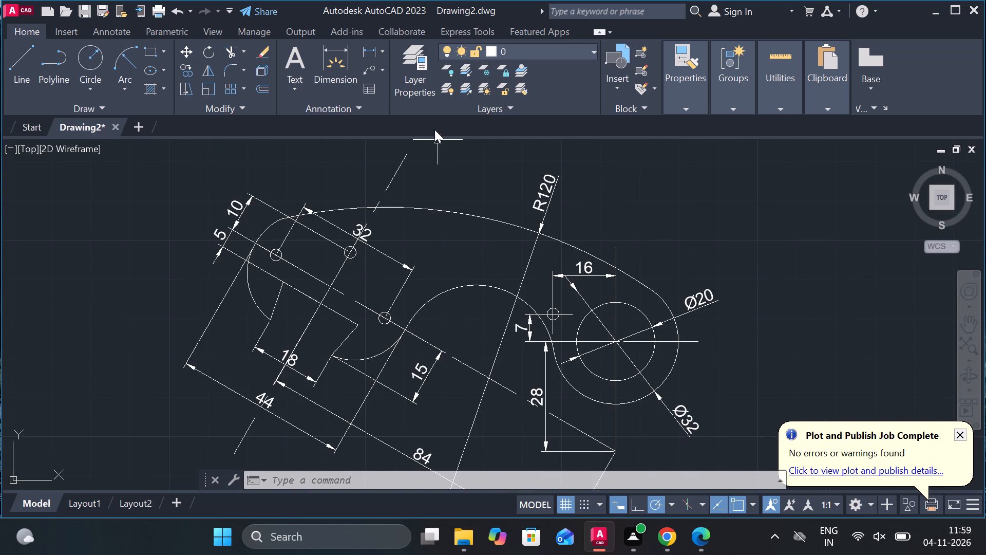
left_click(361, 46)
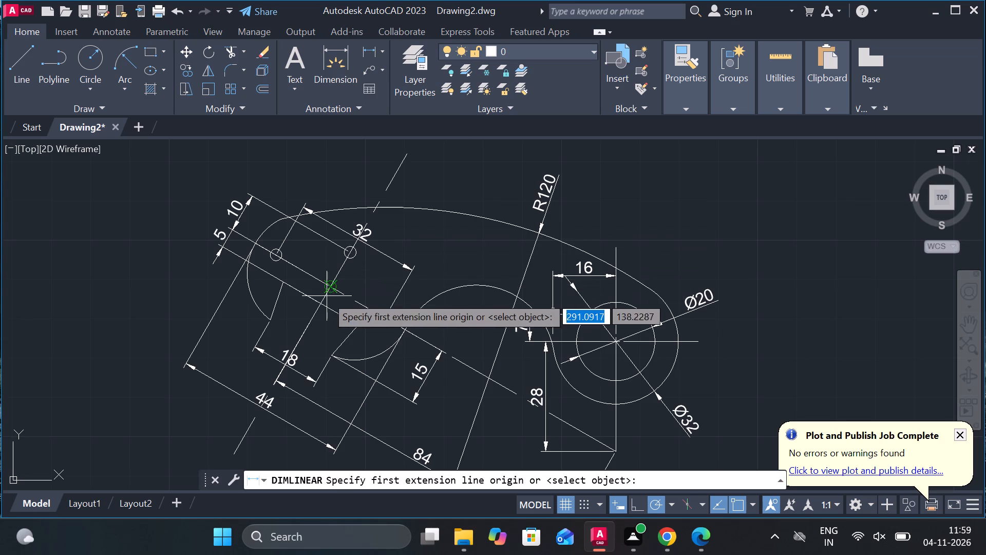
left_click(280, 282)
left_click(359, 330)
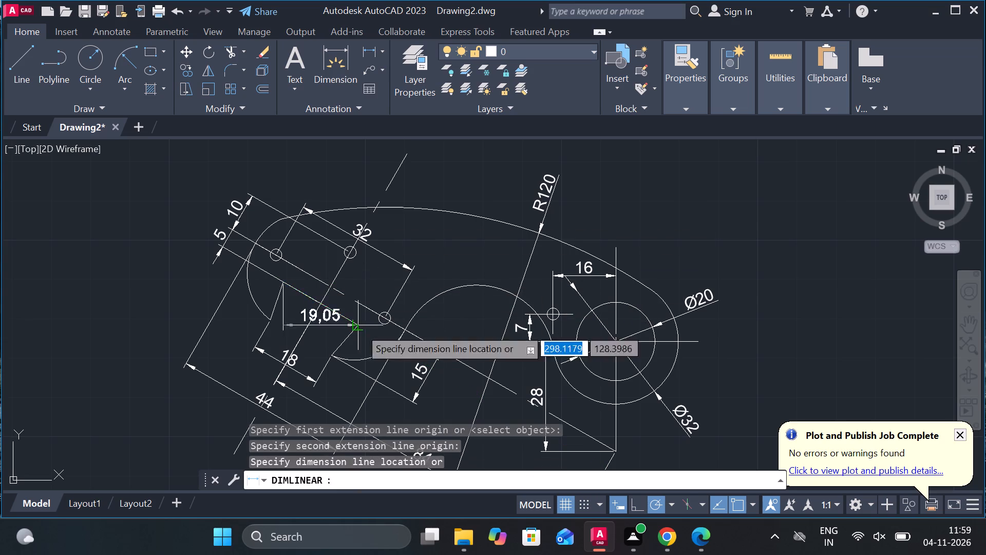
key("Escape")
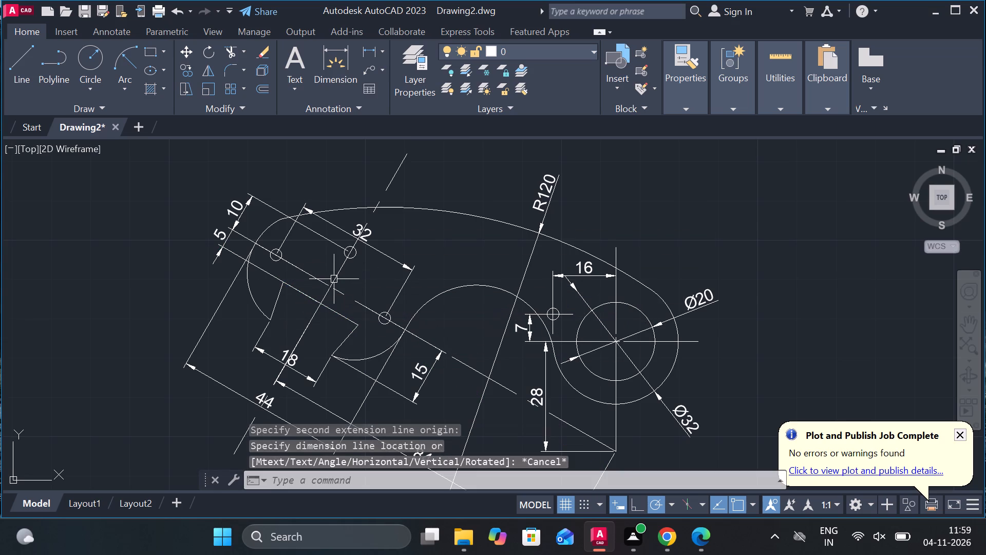
Add an aligned dimension along the notch's base edge between its two corners, placed inside the head near the inclined centerline.
left_click(388, 56)
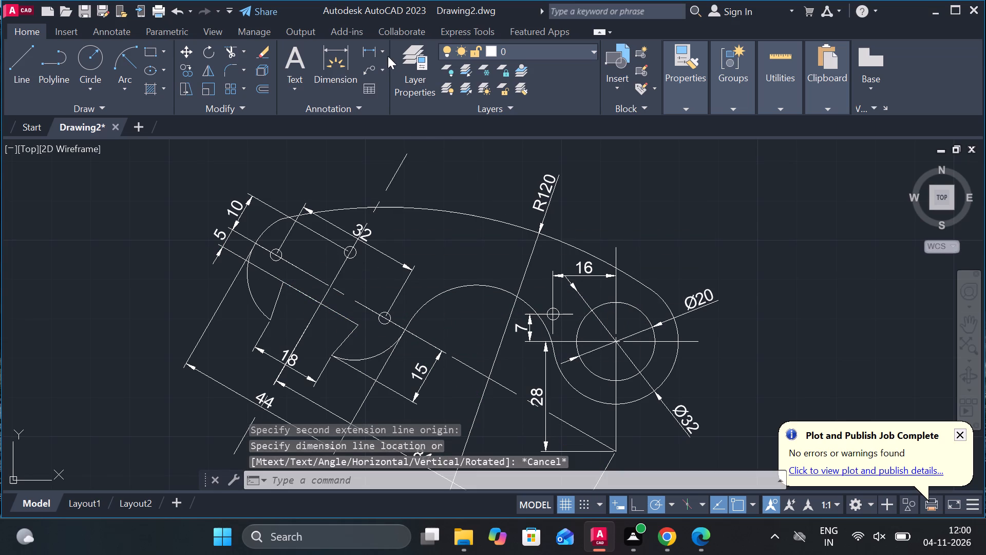
left_click(385, 50)
left_click(408, 110)
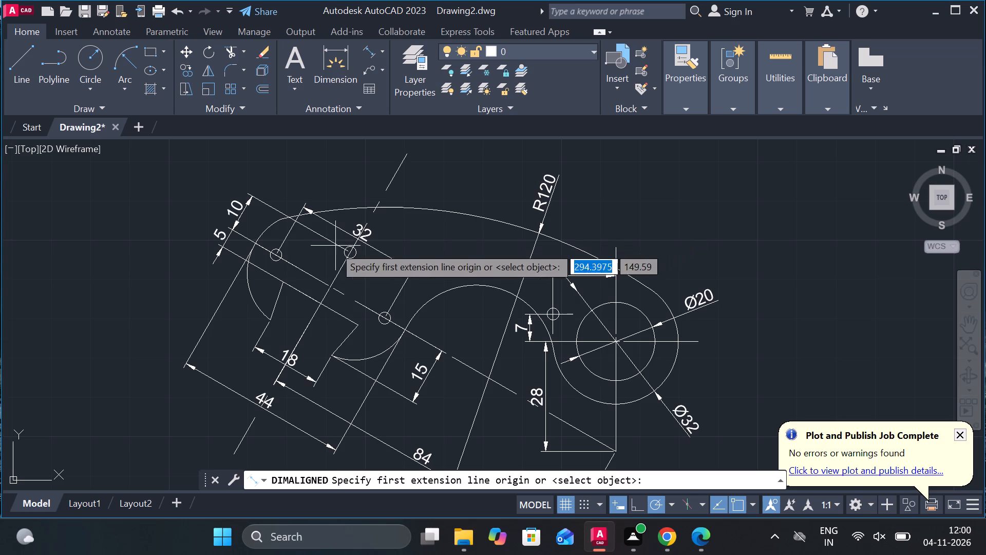
scroll(288, 276, "up", 2)
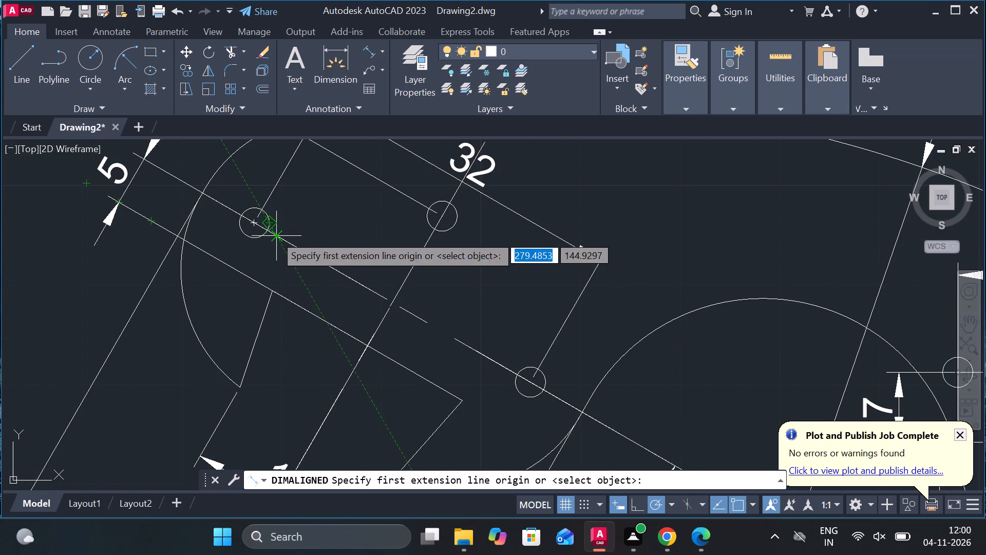
middle_click_drag(377, 253, 327, 227)
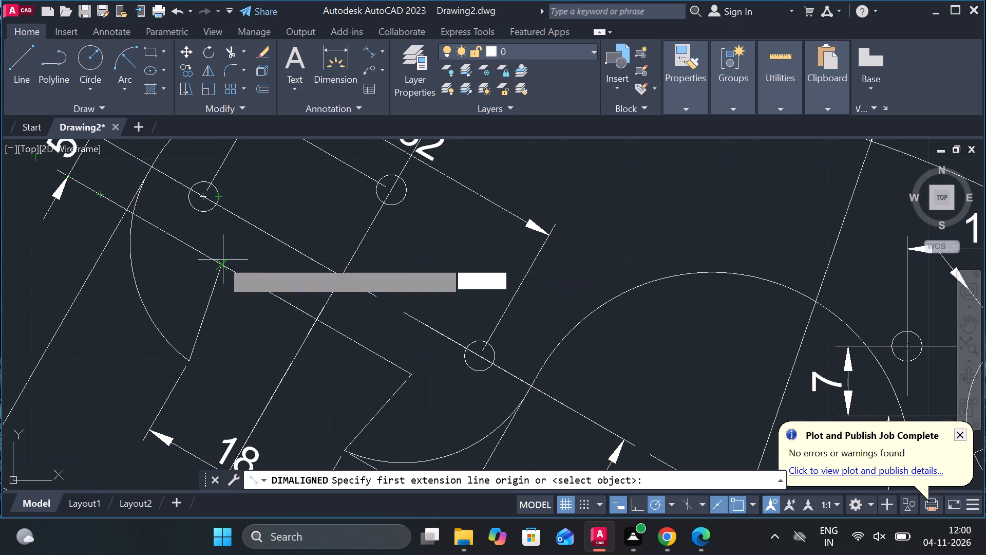
left_click(222, 261)
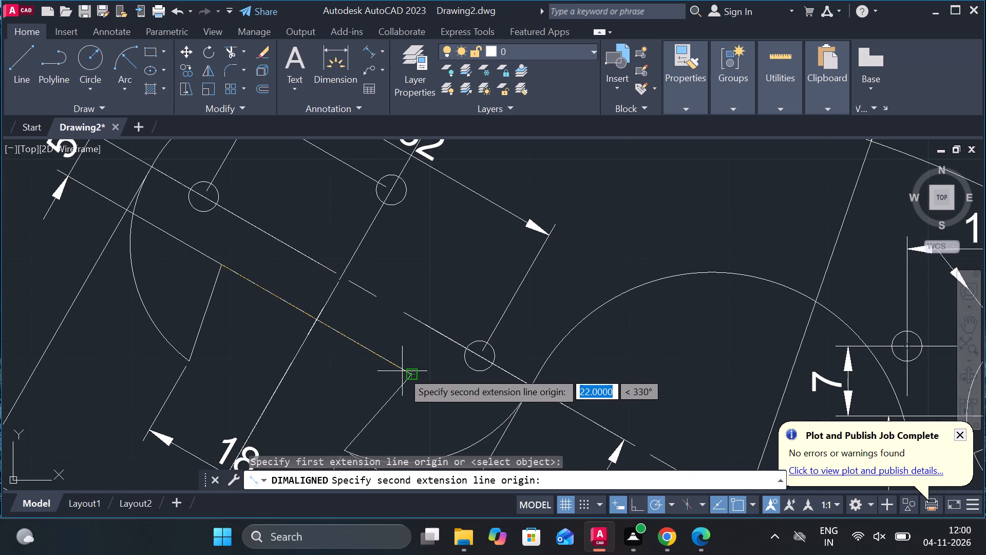
left_click(402, 371)
left_click(396, 289)
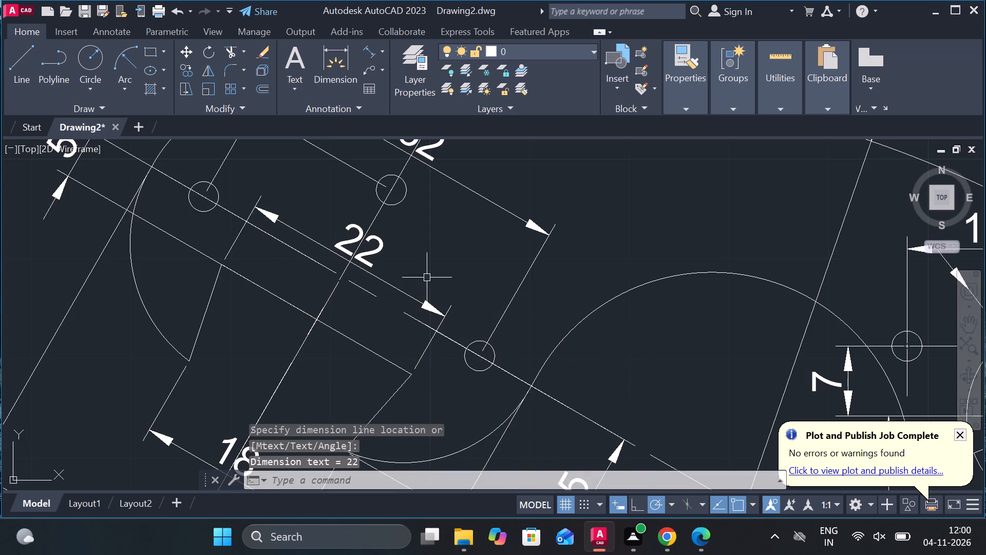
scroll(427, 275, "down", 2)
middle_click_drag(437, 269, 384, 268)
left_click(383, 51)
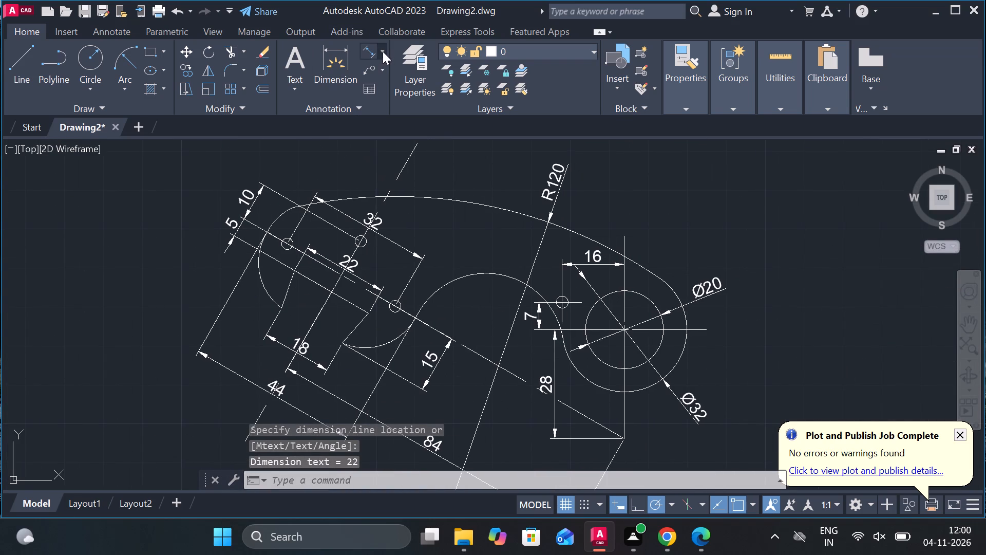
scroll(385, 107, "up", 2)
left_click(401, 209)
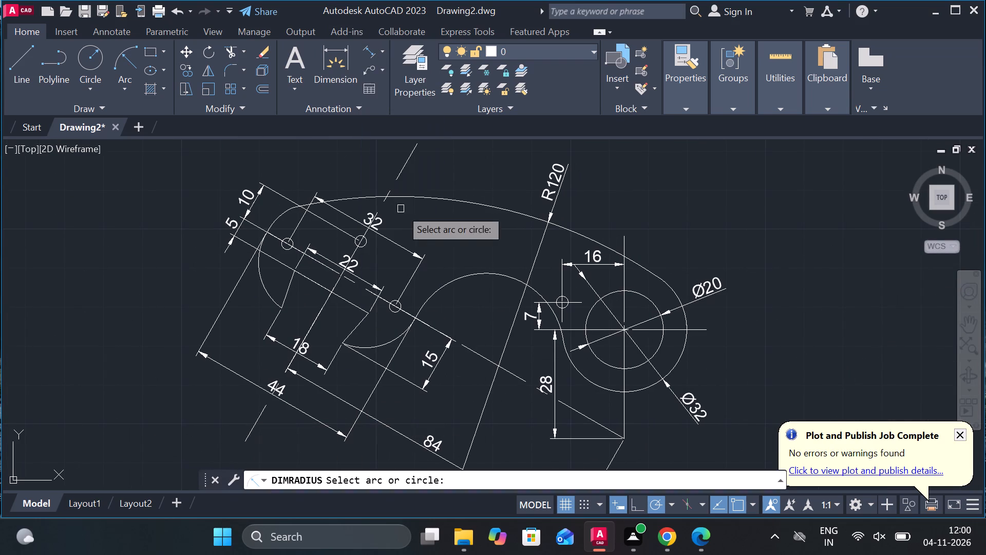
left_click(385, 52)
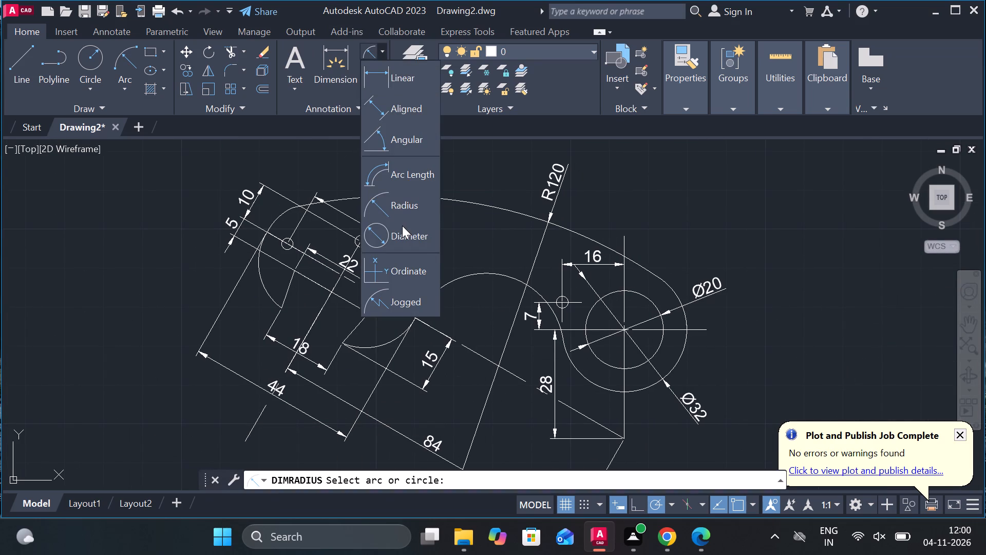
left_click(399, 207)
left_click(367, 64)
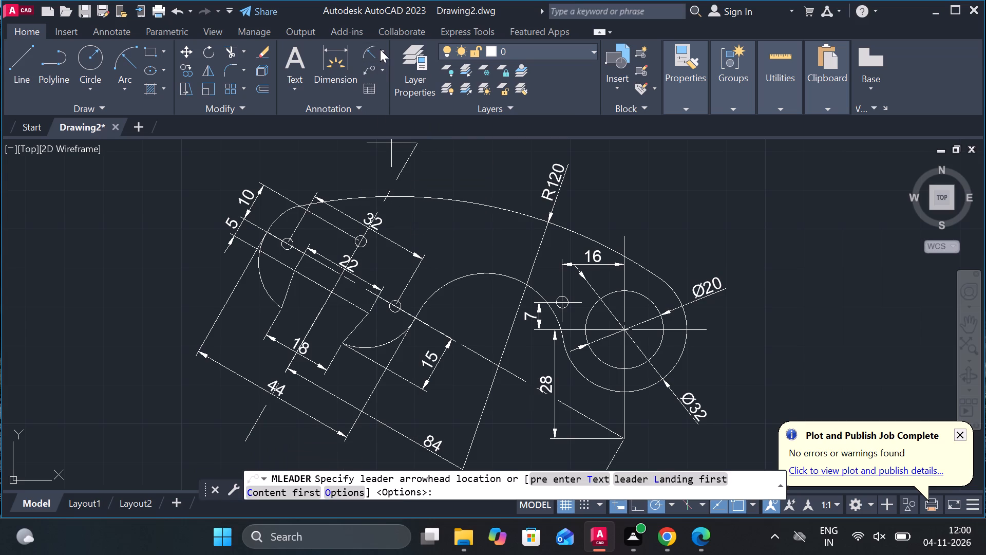
Add a diameter dimension to the upper small hole on the notch's axis, placing the text beside the hole.
left_click(381, 48)
left_click(411, 235)
scroll(381, 221, "up", 3)
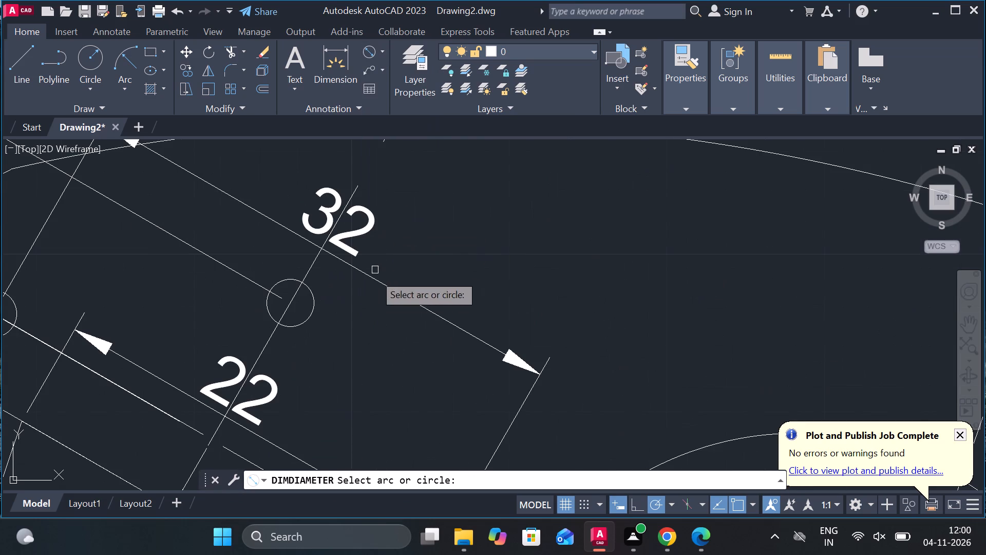
left_click(311, 303)
left_click(511, 292)
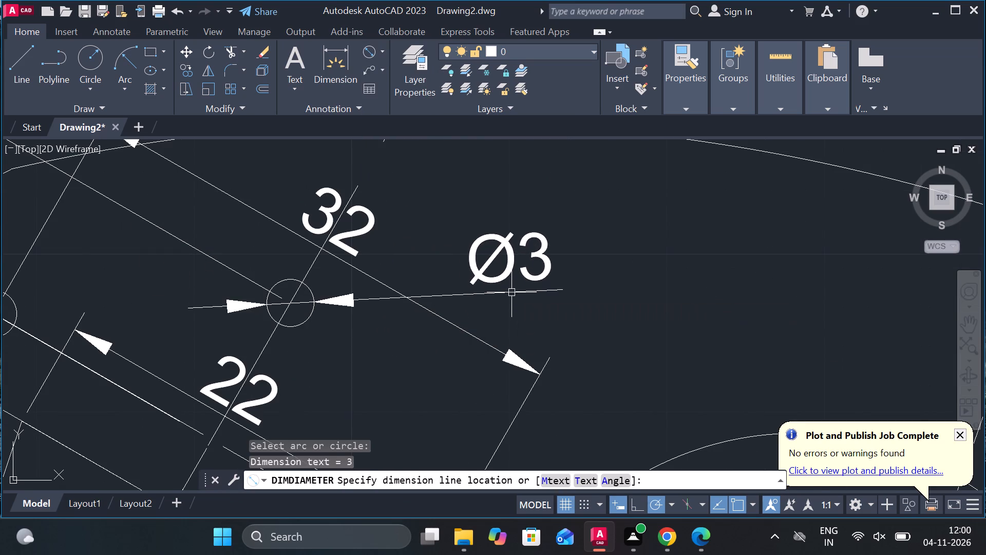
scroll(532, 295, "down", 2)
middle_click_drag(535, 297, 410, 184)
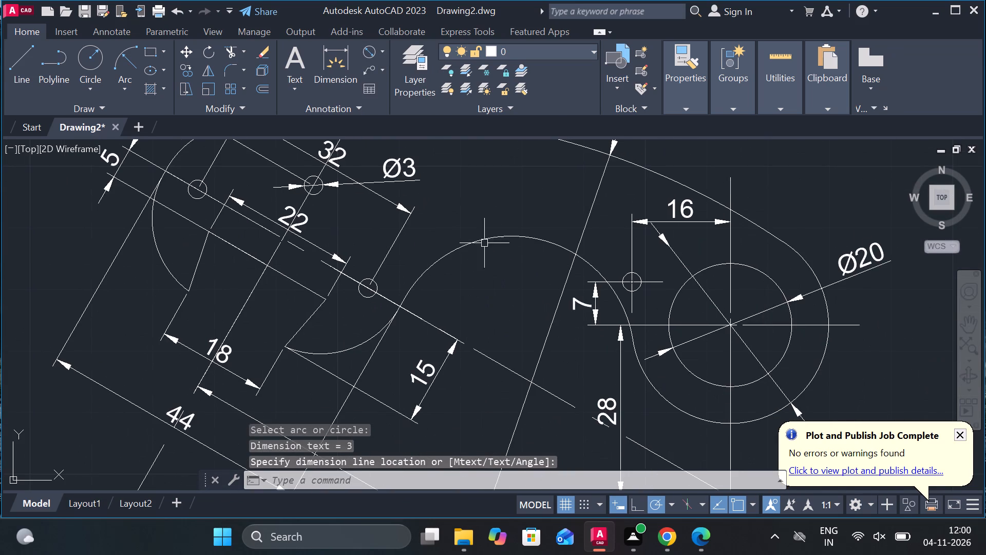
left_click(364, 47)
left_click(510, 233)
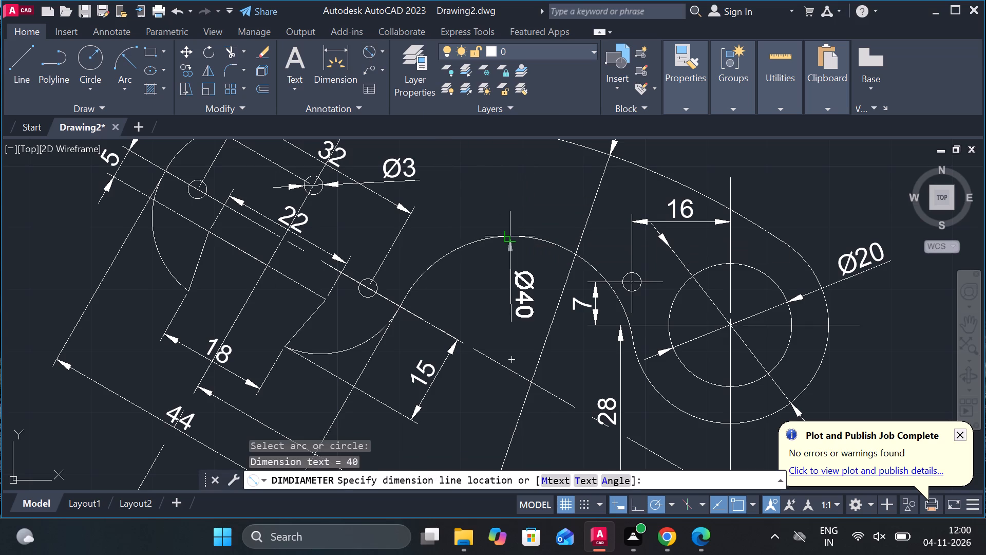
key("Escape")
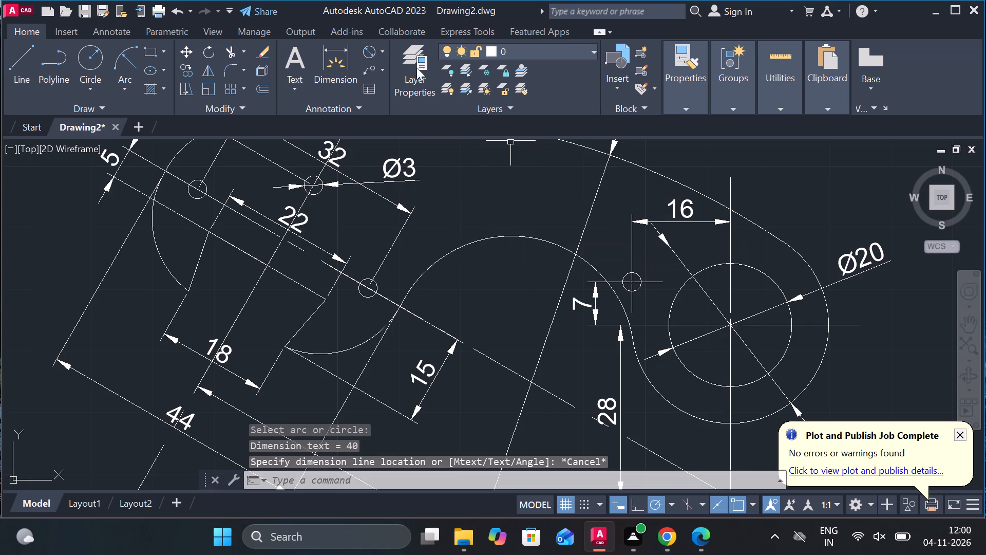
Add a radius dimension to the large concave arc between the head and the boss, near the arc's top.
left_click(386, 48)
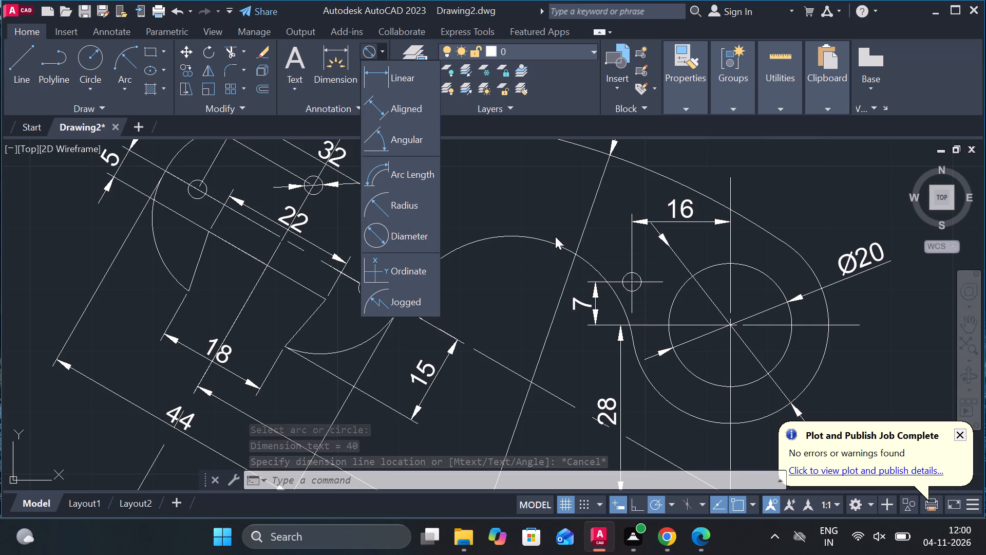
left_click(406, 211)
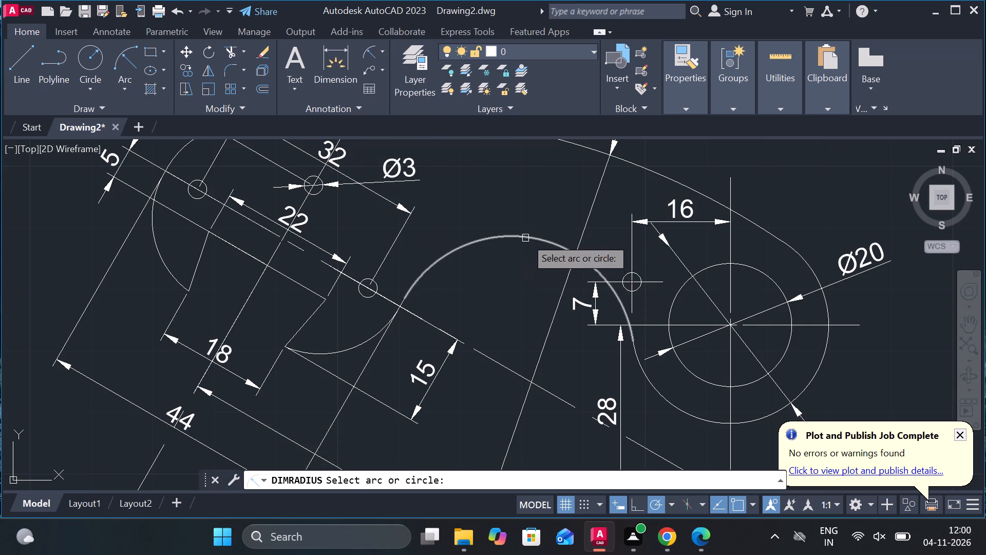
left_click(525, 237)
left_click(525, 237)
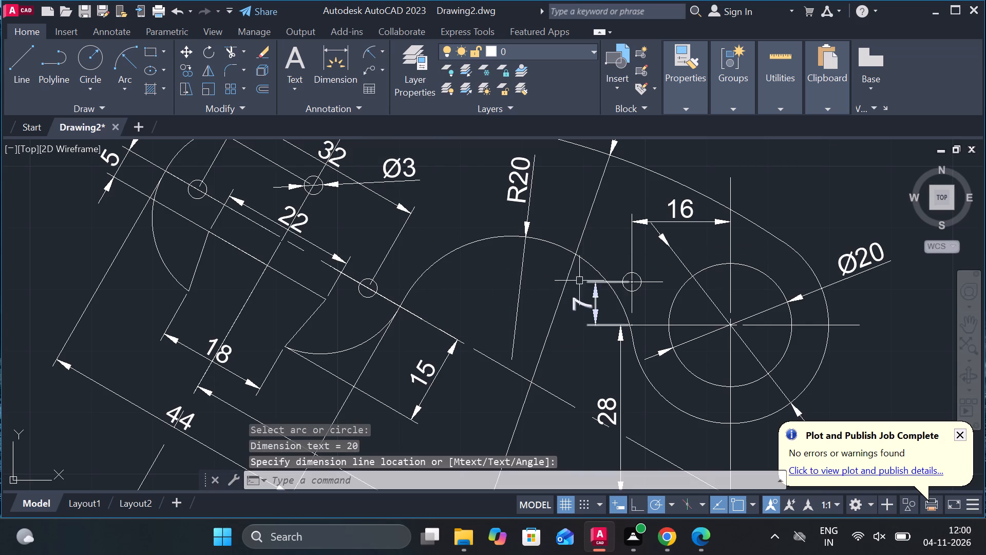
Add a multileader pointing to the lever's upper outer arc, with the part number 1 at text height 8.
middle_click_drag(543, 289, 522, 207)
scroll(538, 252, "down", 1)
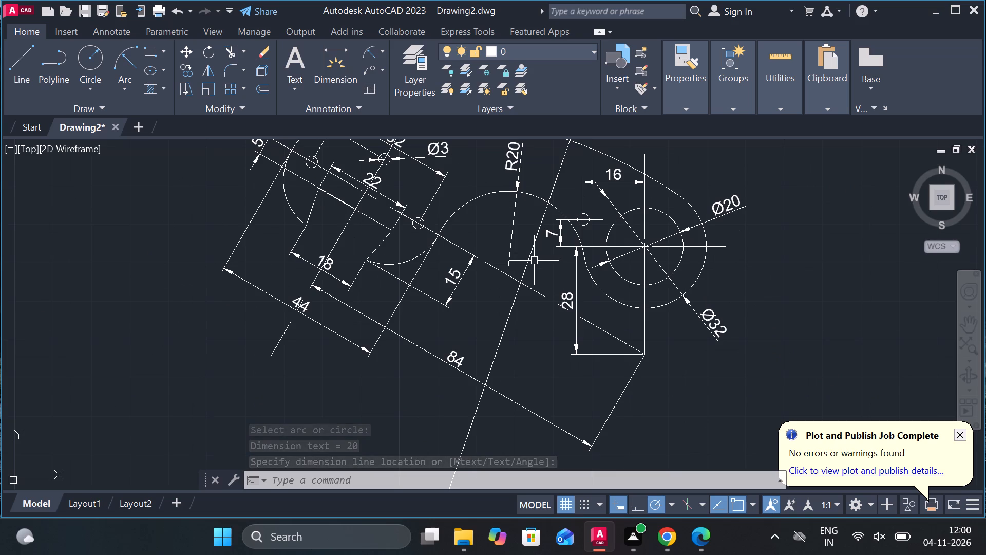
scroll(550, 261, "down", 2)
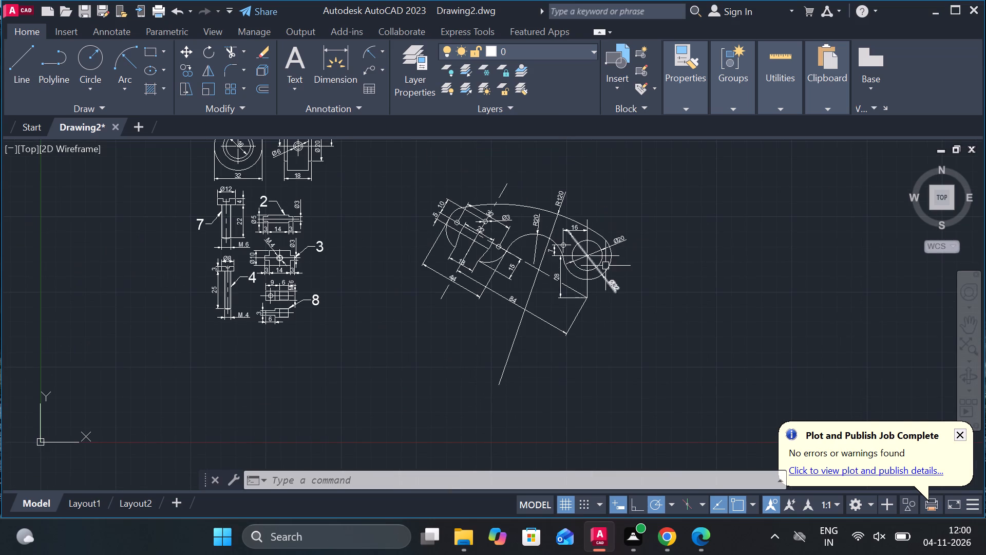
left_click(365, 65)
scroll(530, 205, "up", 3)
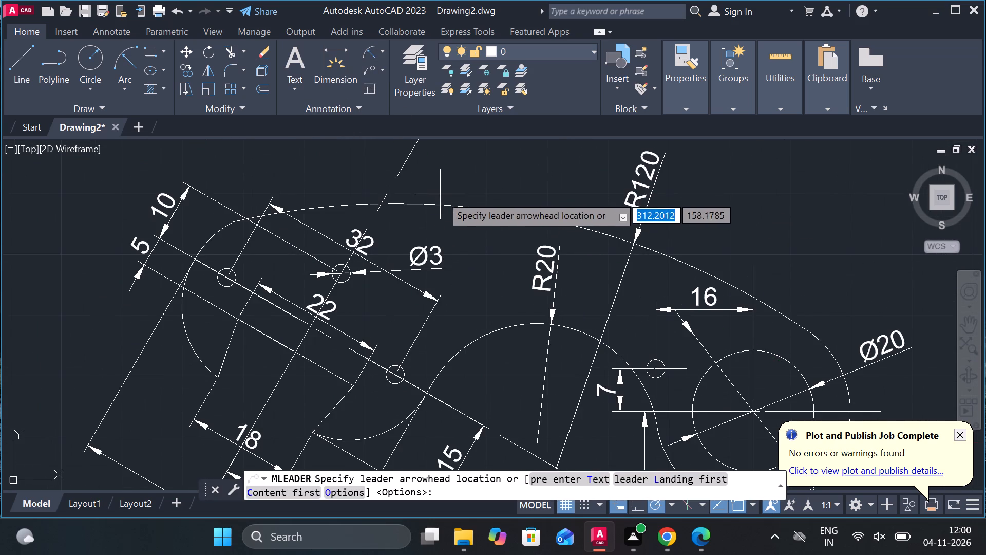
middle_click_drag(442, 195, 418, 302)
left_click(427, 304)
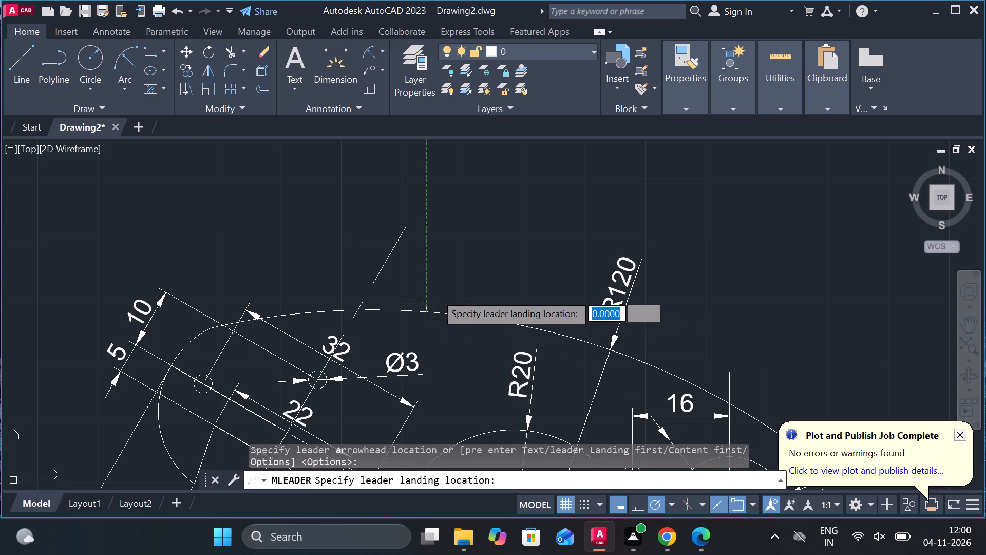
left_click(504, 203)
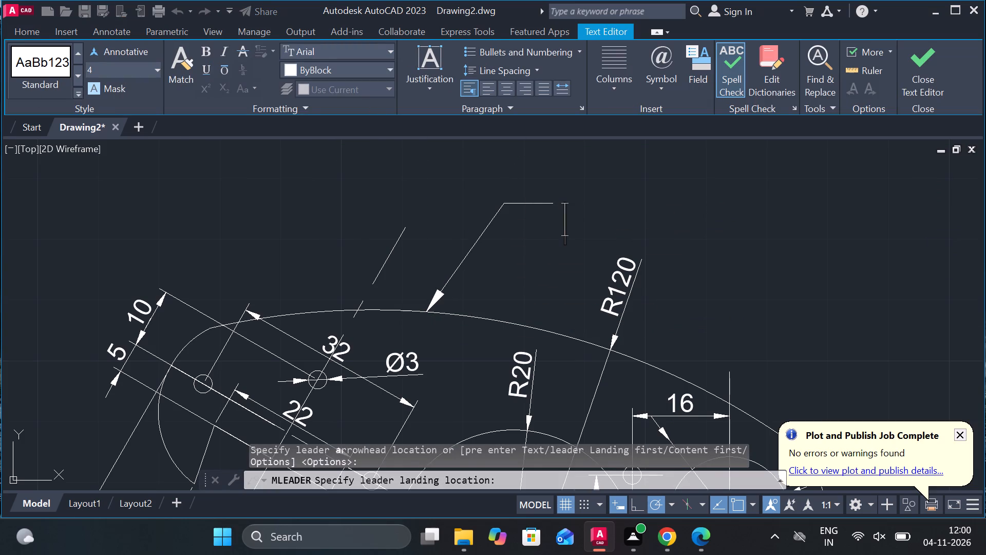
left_click(113, 70)
key("8")
key("Return")
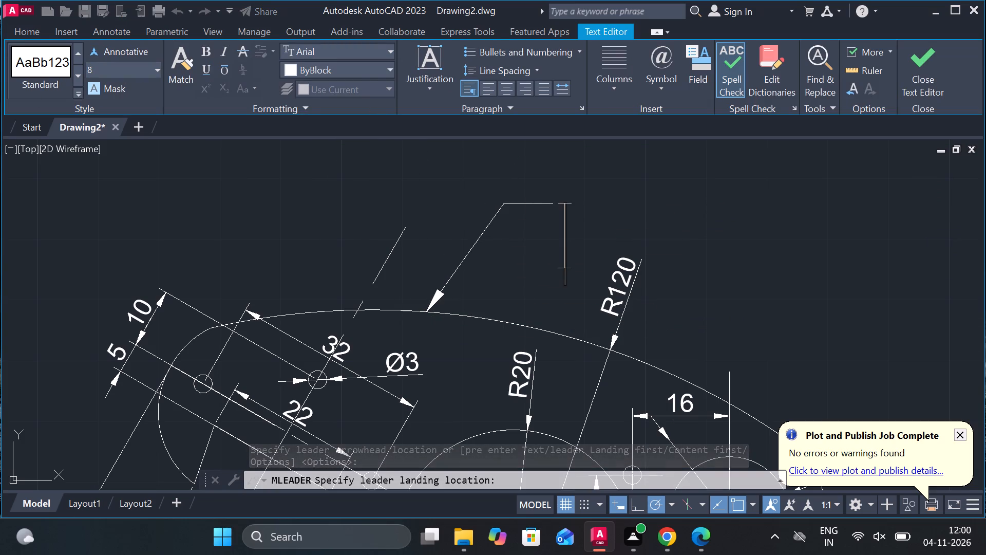
key("1")
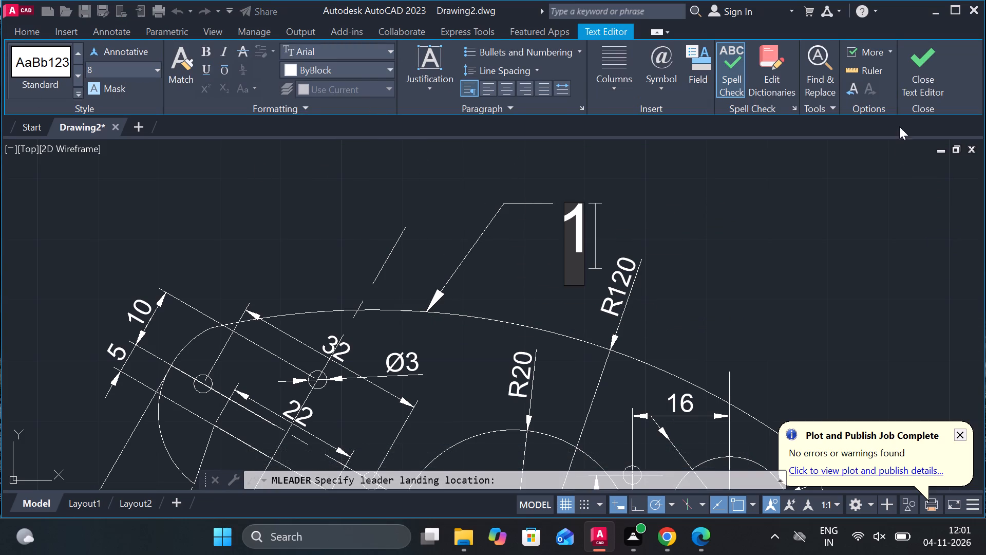
left_click(910, 100)
left_click(902, 73)
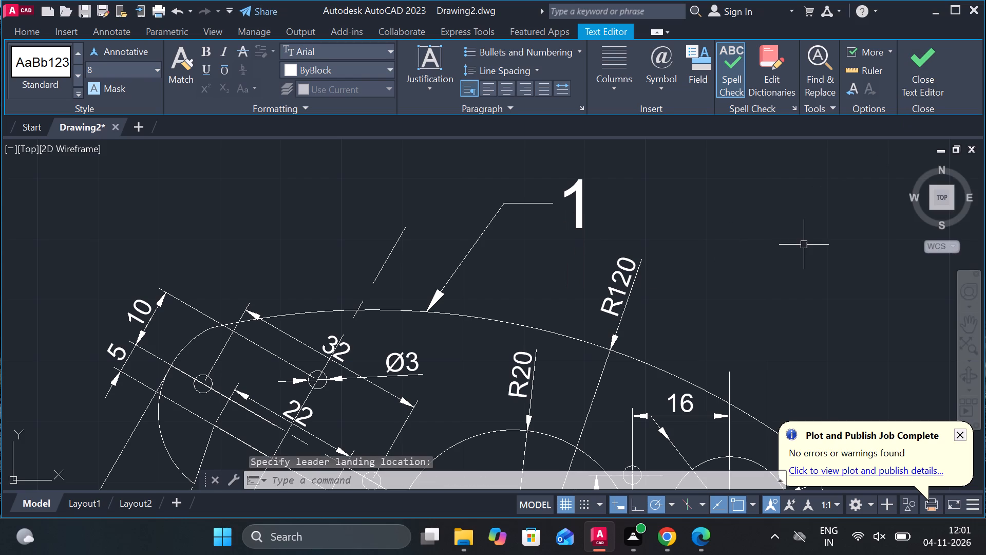
Move the undimensioned lever copy away from the numbered drawings to the area above the undimensioned part views.
scroll(660, 262, "down", 1)
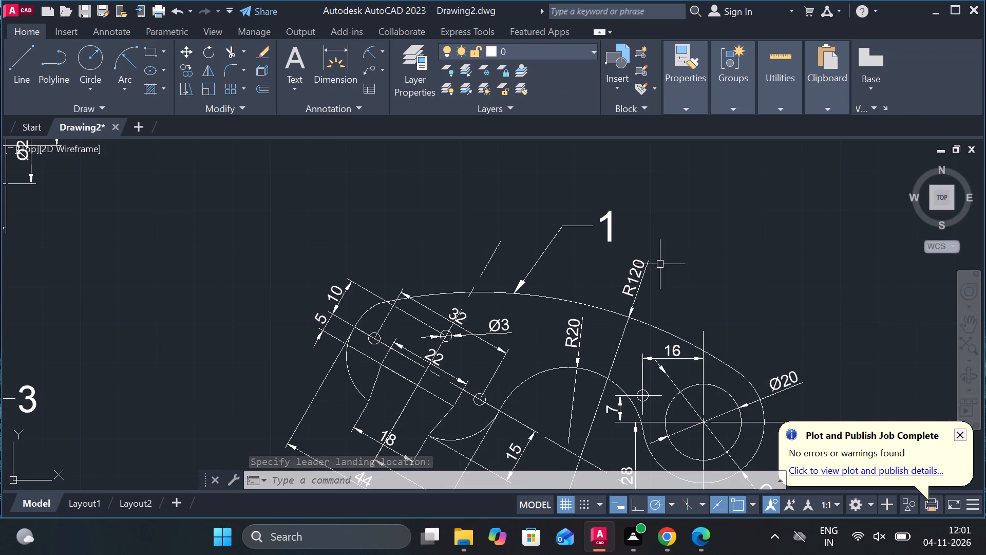
middle_click_drag(667, 262, 572, 259)
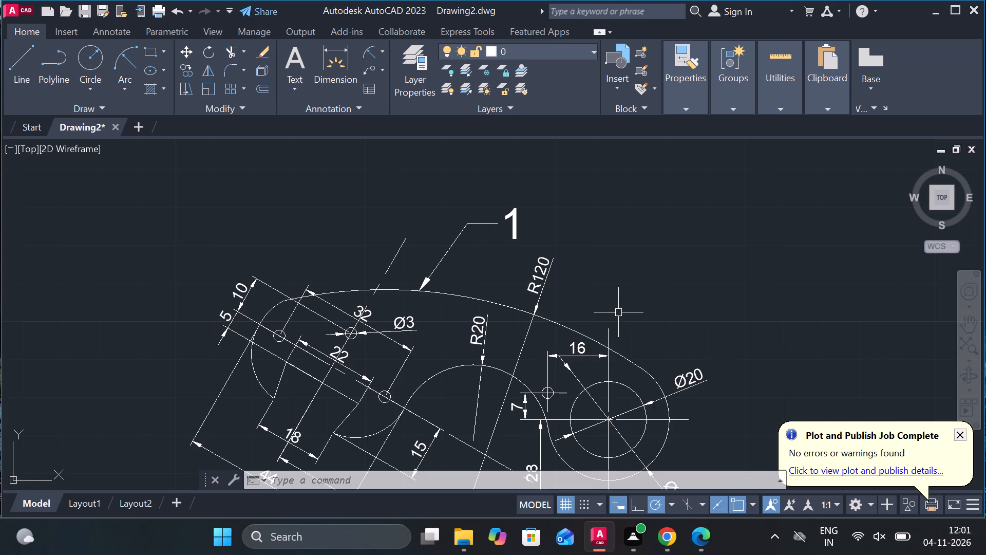
scroll(666, 269, "down", 2)
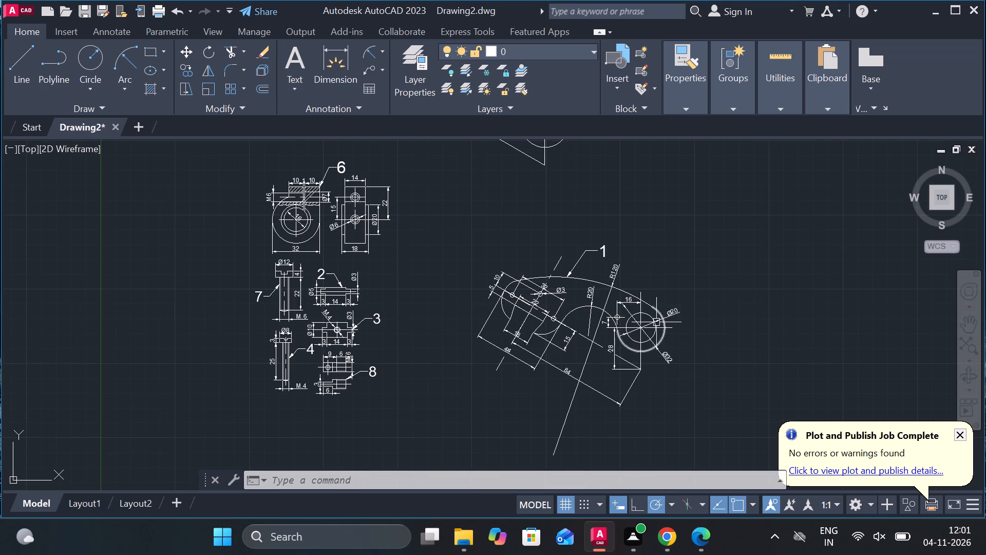
middle_click_drag(645, 322, 623, 322)
scroll(636, 326, "down", 1)
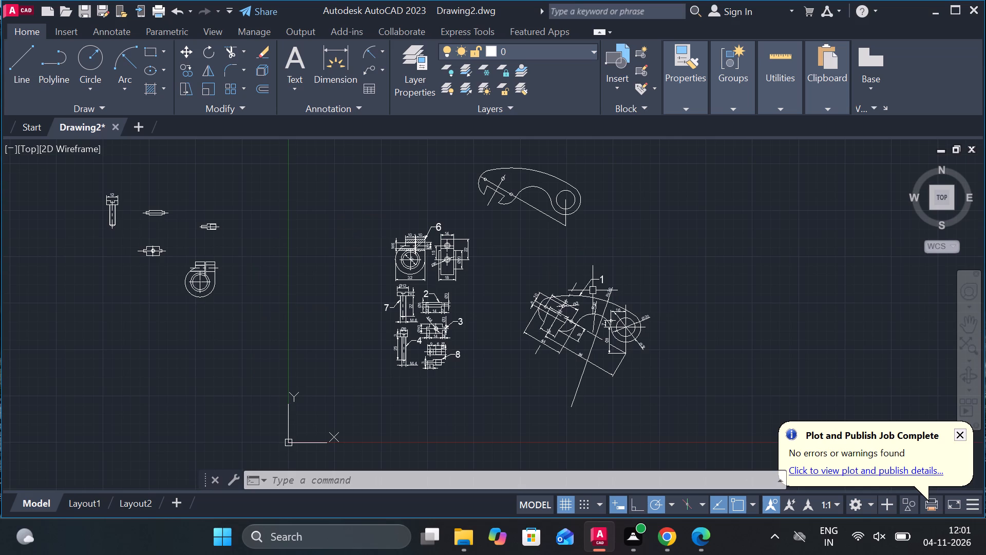
middle_click_drag(572, 260, 582, 354)
left_click_drag(470, 241, 488, 252)
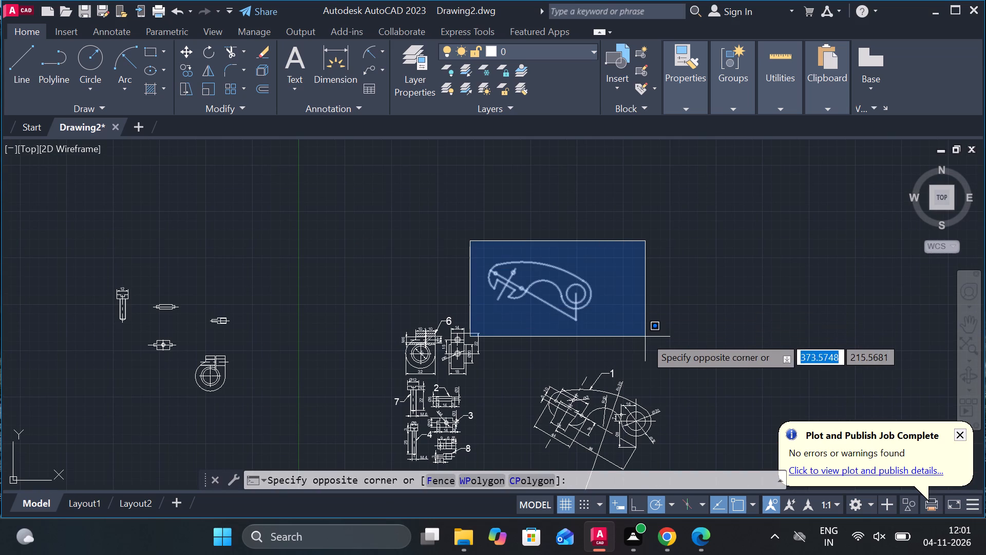
left_click(631, 320)
key("m")
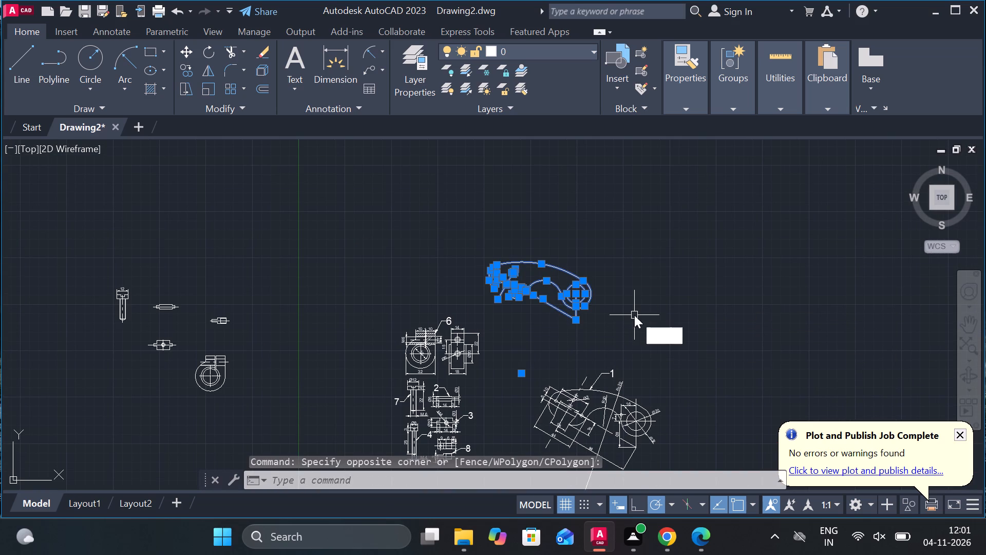
key("Return")
left_click(634, 315)
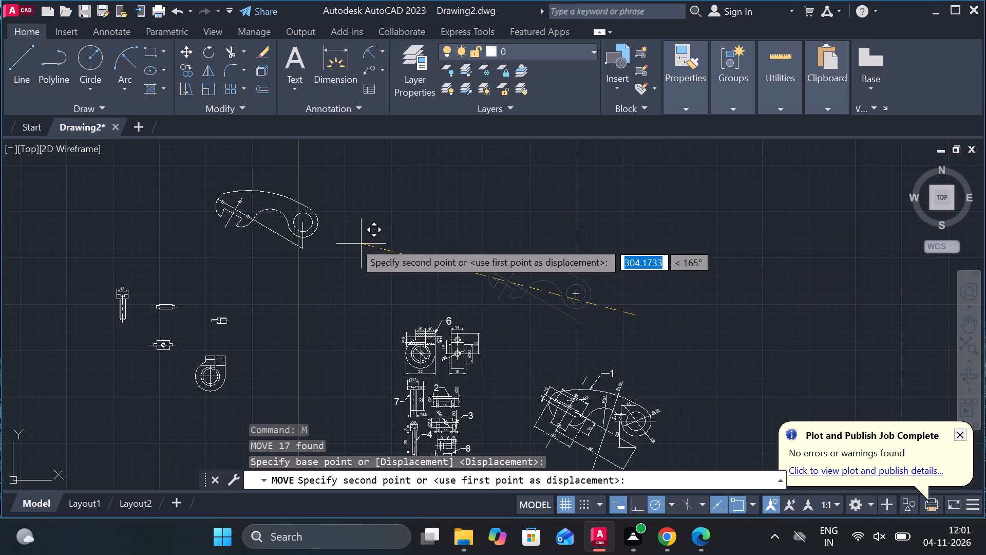
left_click(333, 237)
Erase the R120 radius dimension whose long line runs through the dimensioned lever and beyond it.
middle_click_drag(550, 340, 510, 232)
scroll(560, 275, "up", 2)
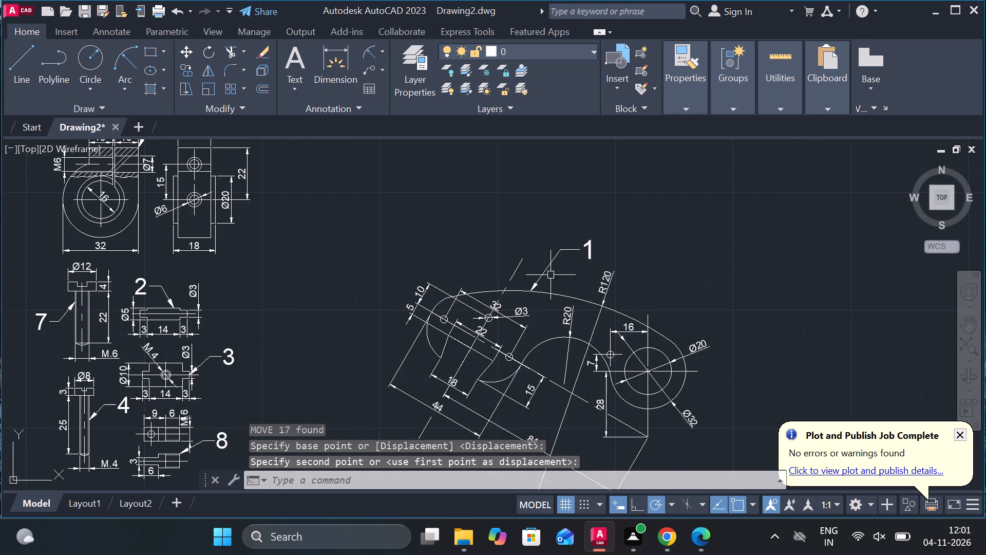
middle_click_drag(547, 276, 541, 221)
scroll(558, 246, "down", 1)
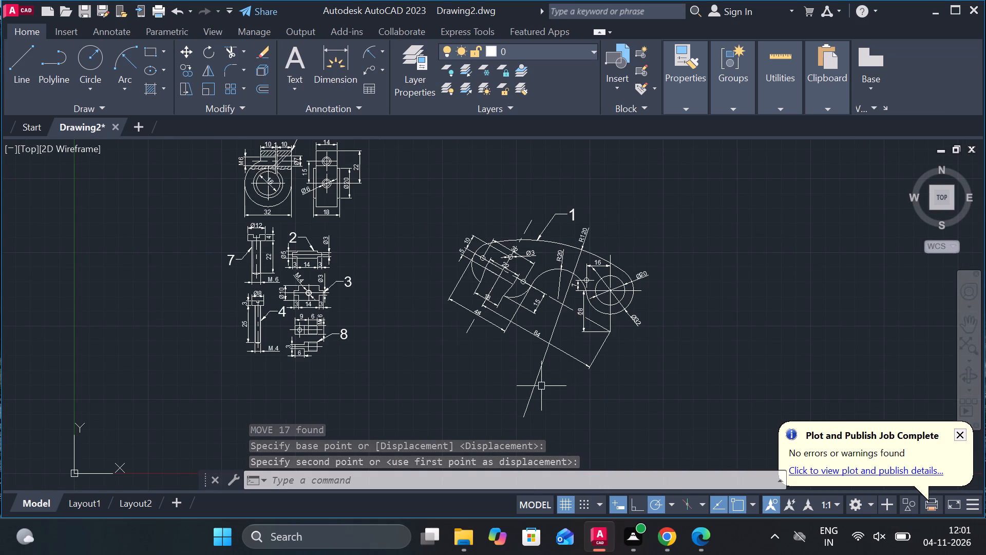
left_click(538, 373)
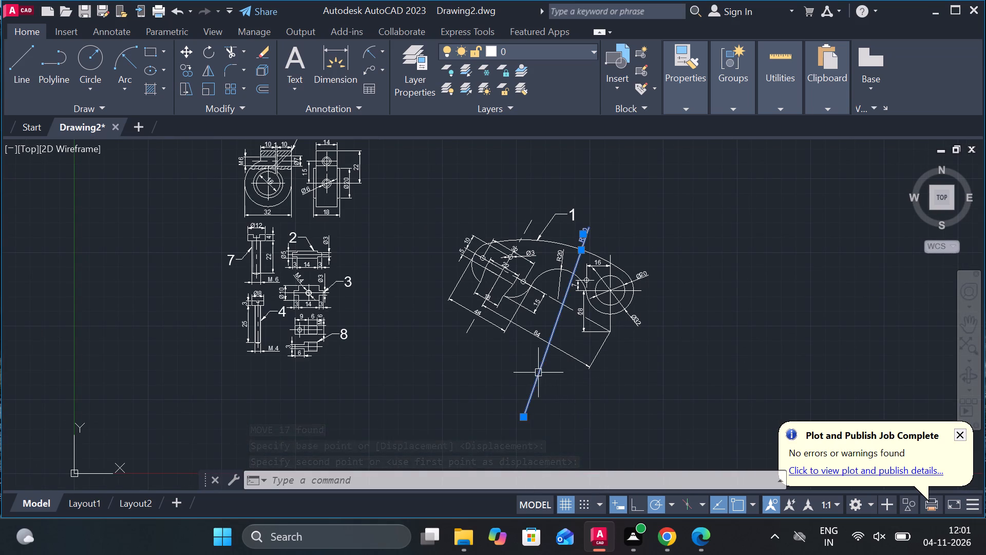
type("E")
key("space")
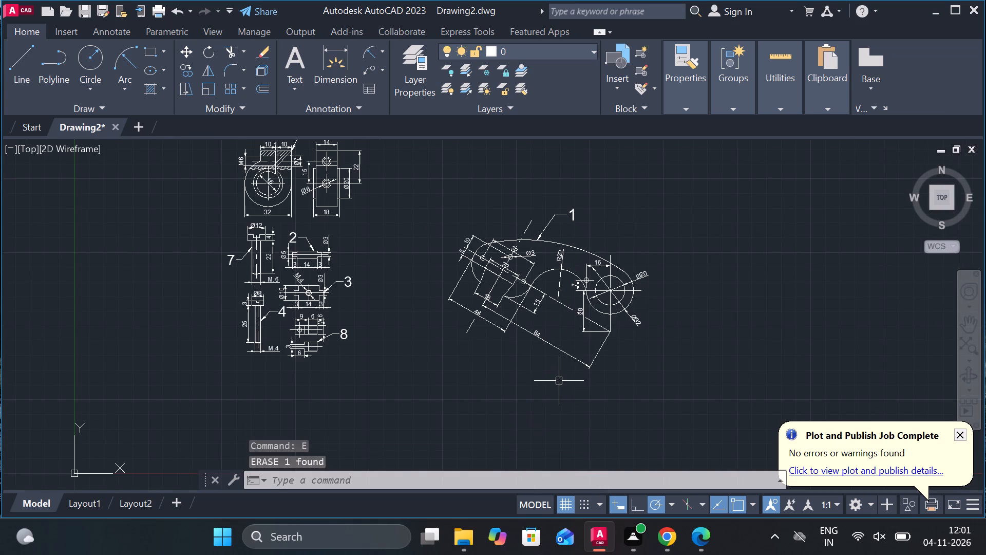
Add a radius dimension to the lever's large outer arc, placing the R120 text below the concave arc, near the 15 dimension.
left_click(373, 50)
scroll(700, 225, "up", 2)
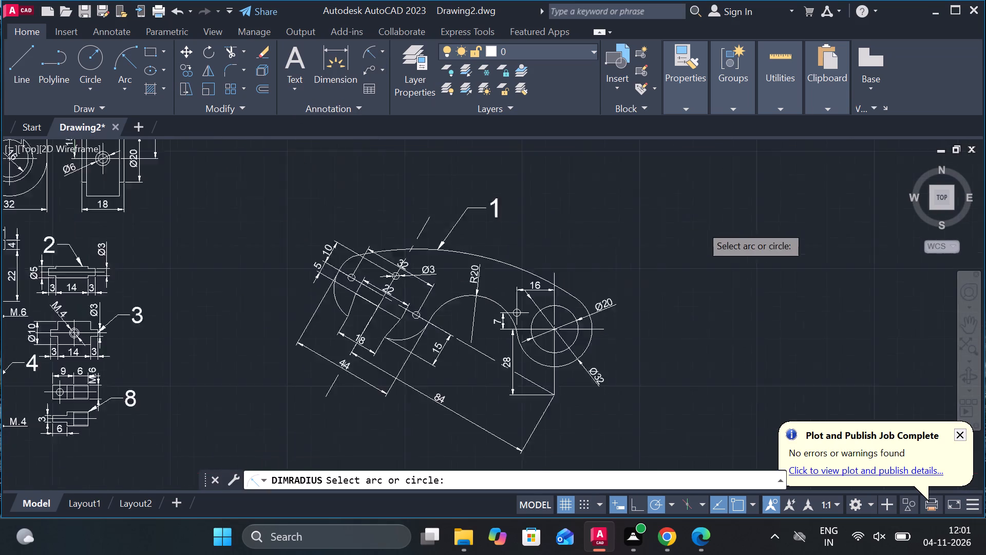
left_click(412, 294)
scroll(433, 237, "down", 2)
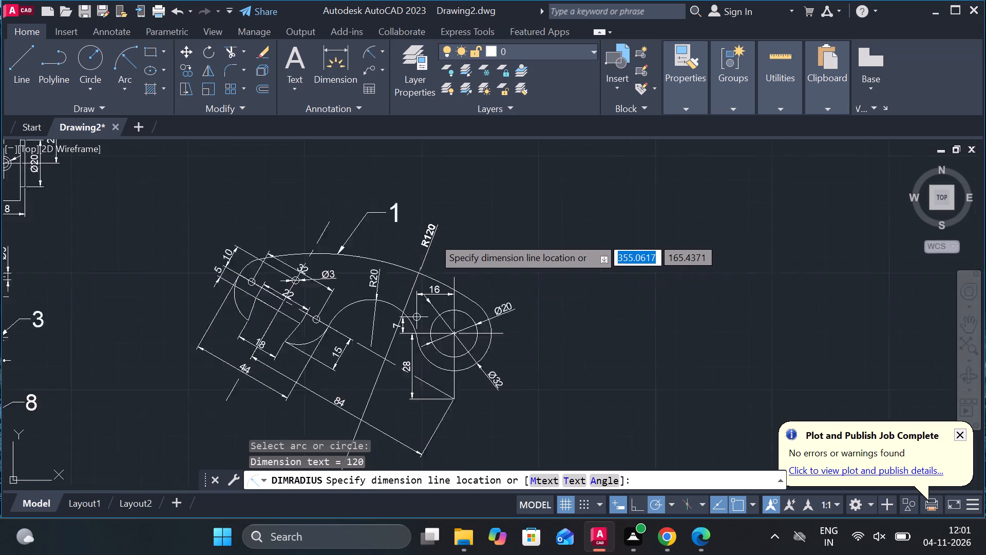
scroll(404, 298, "up", 3)
middle_click_drag(362, 369, 431, 306)
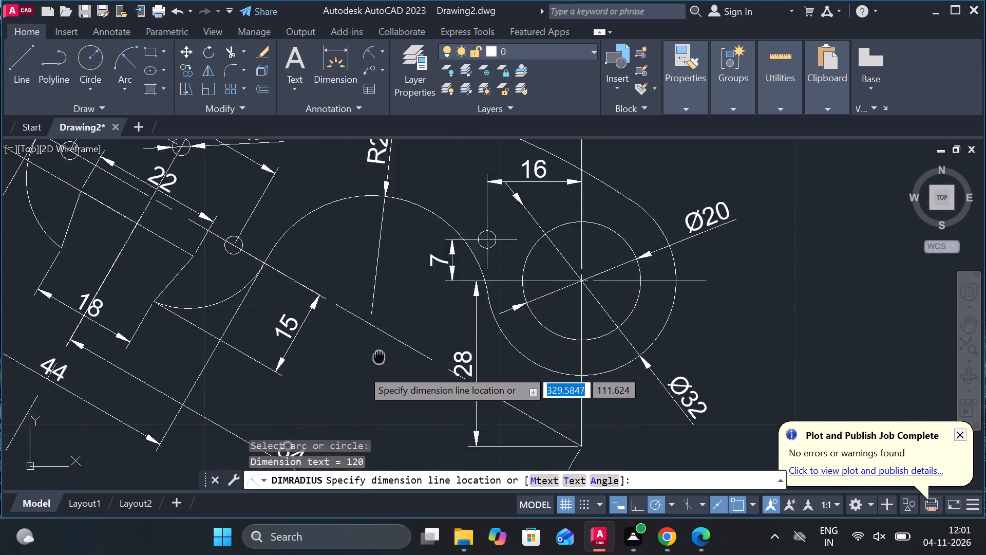
middle_click_drag(431, 306, 455, 279)
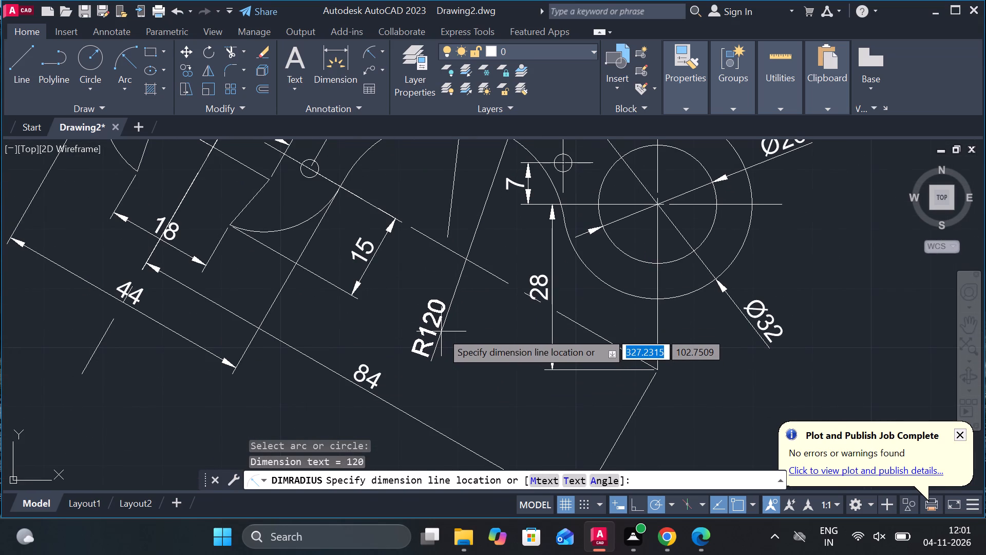
scroll(513, 314, "down", 2)
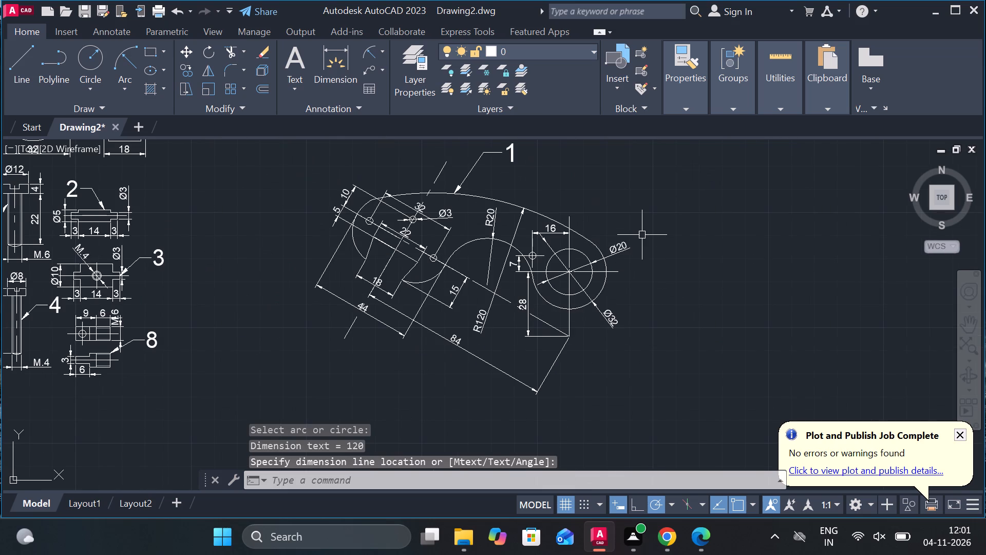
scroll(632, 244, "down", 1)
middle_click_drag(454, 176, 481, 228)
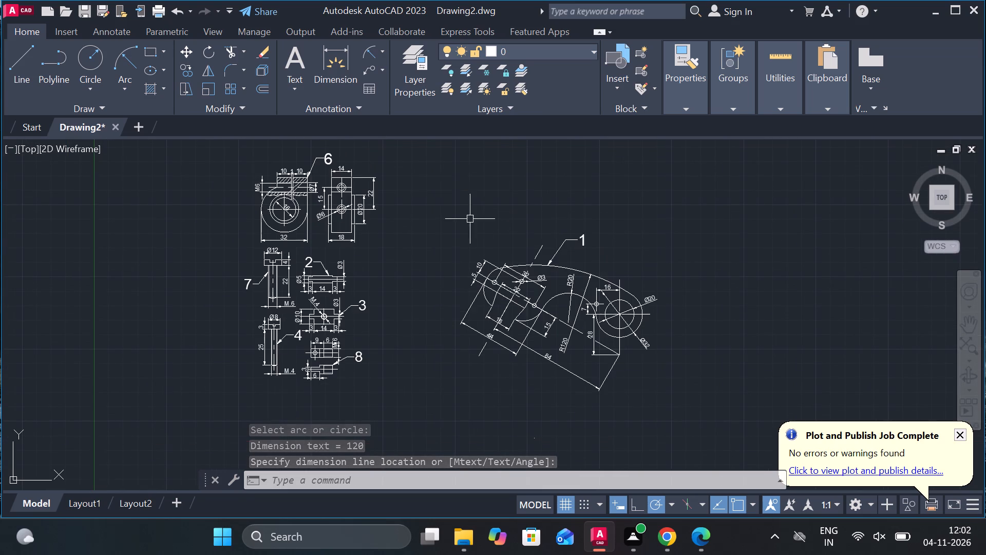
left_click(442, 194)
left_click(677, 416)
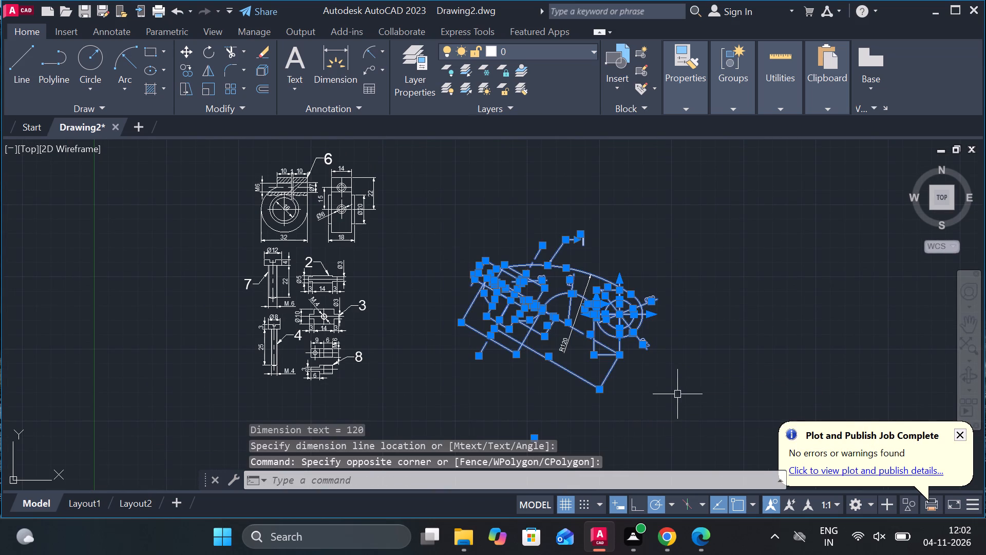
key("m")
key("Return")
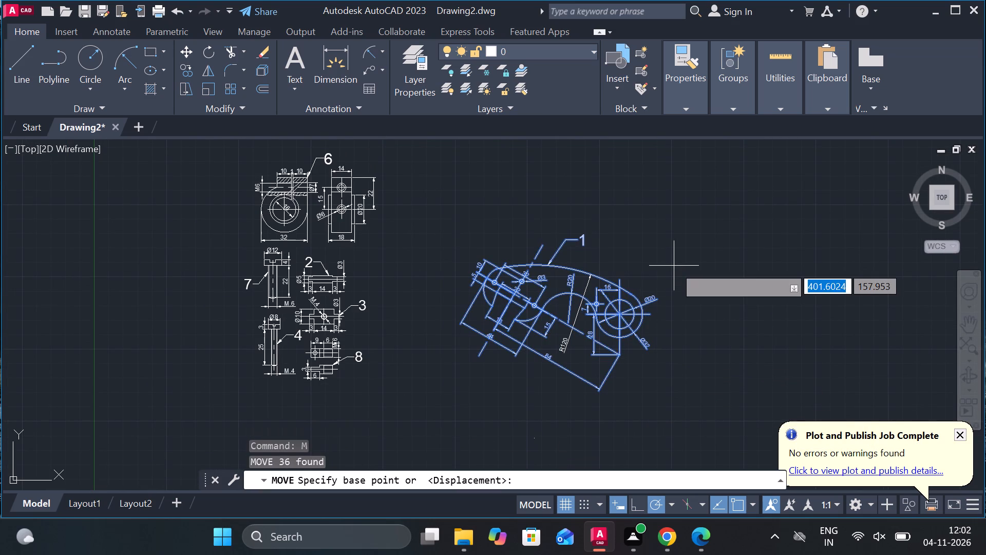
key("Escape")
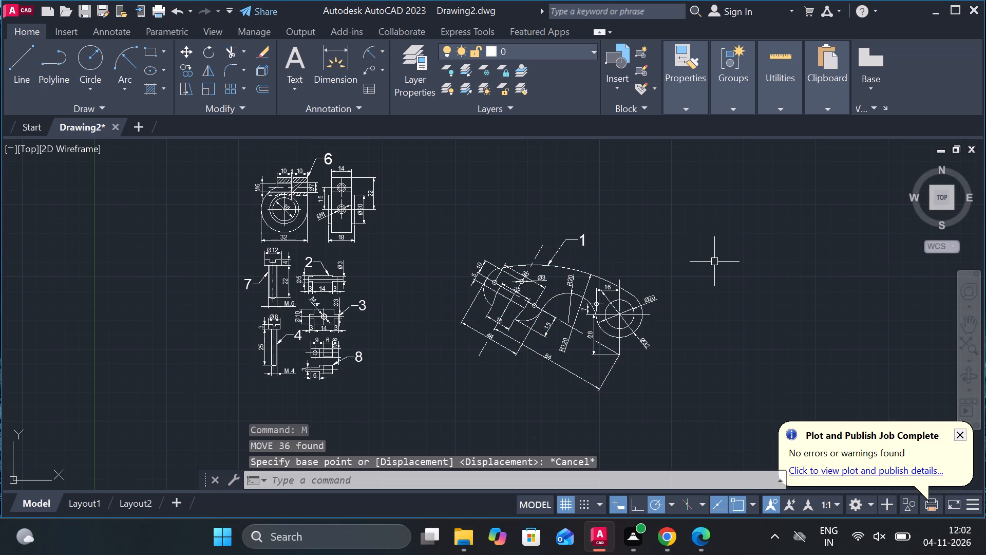
Move the whole dimensioned lever with its leader horizontally about 60 units toward the numbered part drawings.
left_click(685, 408)
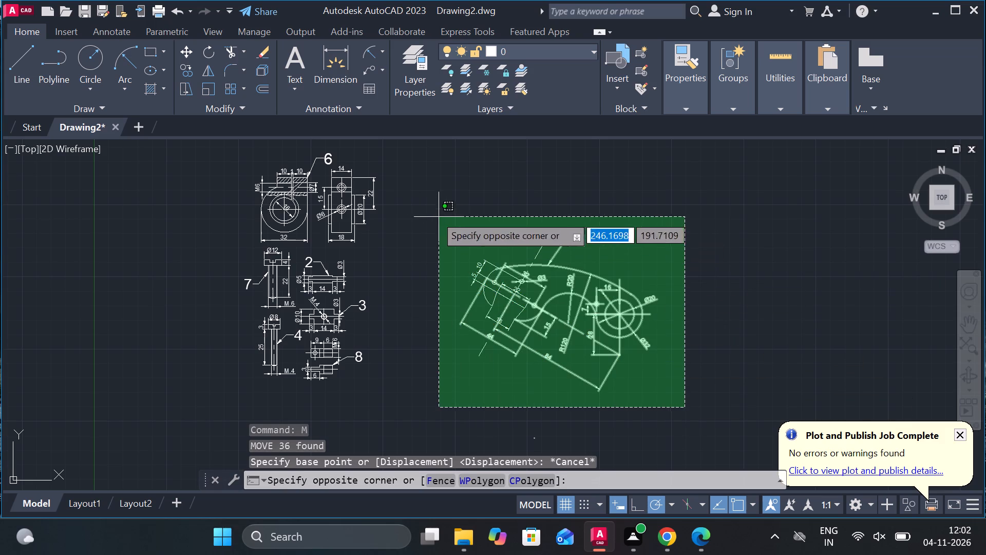
left_click(422, 196)
key("m")
key("Return")
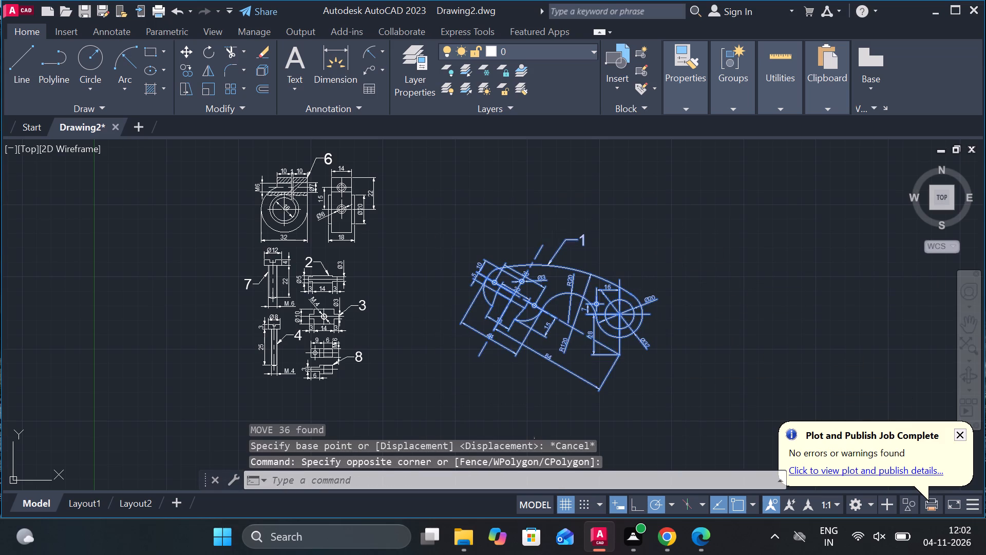
left_click(733, 379)
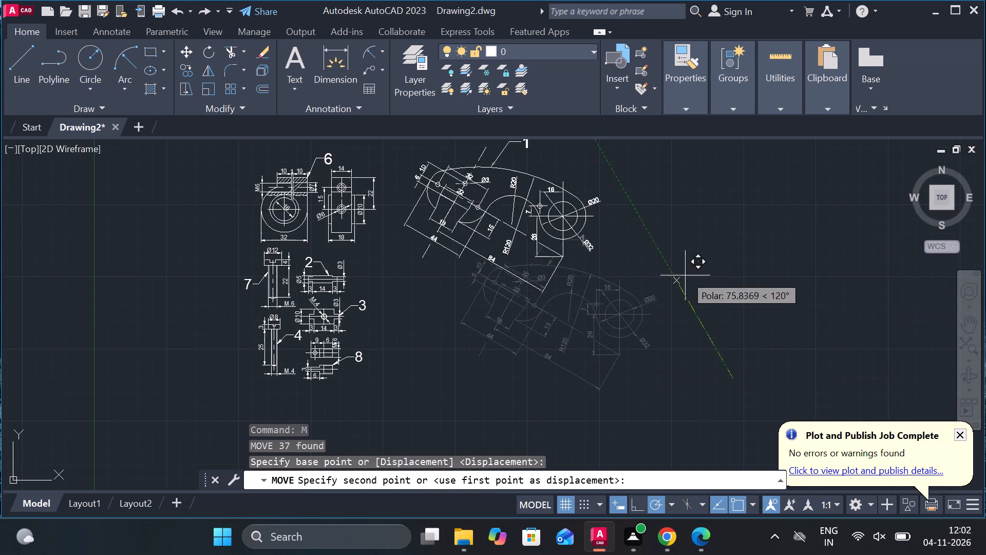
left_click(647, 376)
Examine the undimensioned lever copy and the undimensioned part views near it.
scroll(684, 345, "down", 2)
scroll(386, 194, "up", 3)
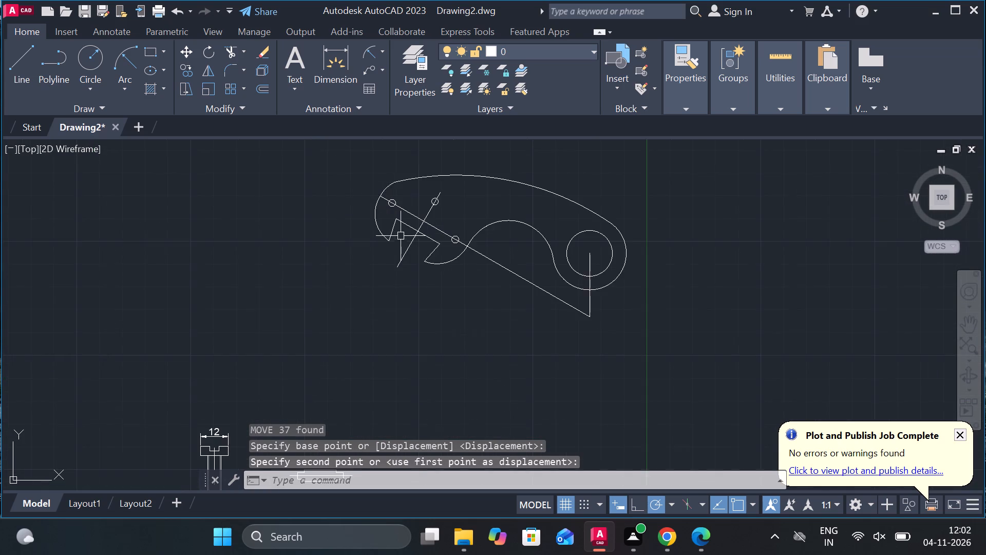
middle_click_drag(403, 238, 384, 277)
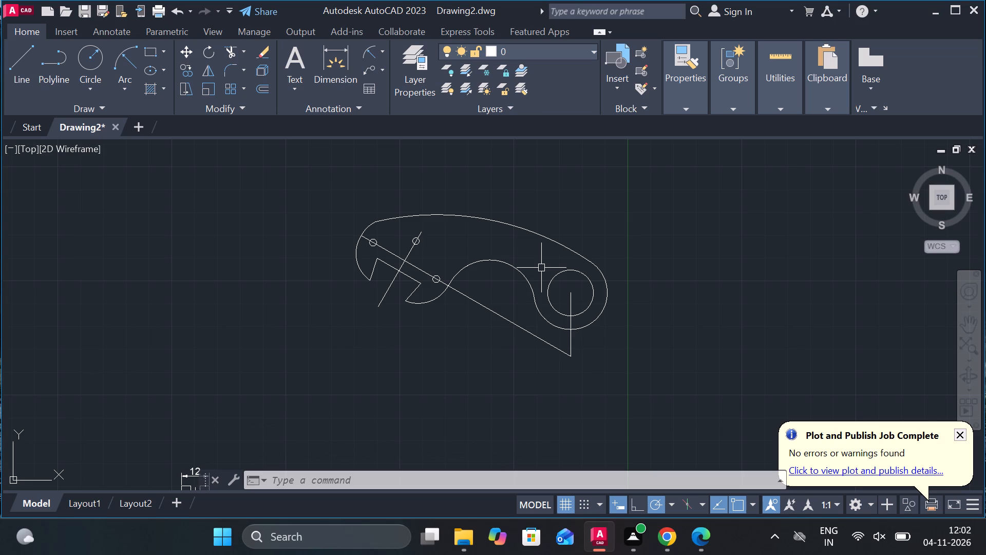
middle_click(461, 227)
scroll(461, 227, "up", 1)
middle_click_drag(461, 227, 434, 324)
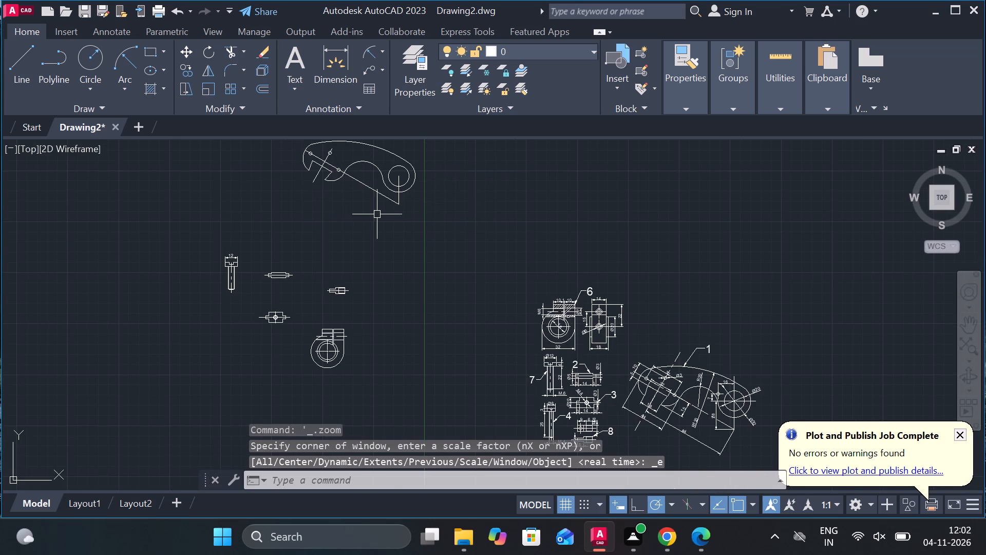
scroll(356, 180, "up", 2)
middle_click_drag(254, 263, 293, 263)
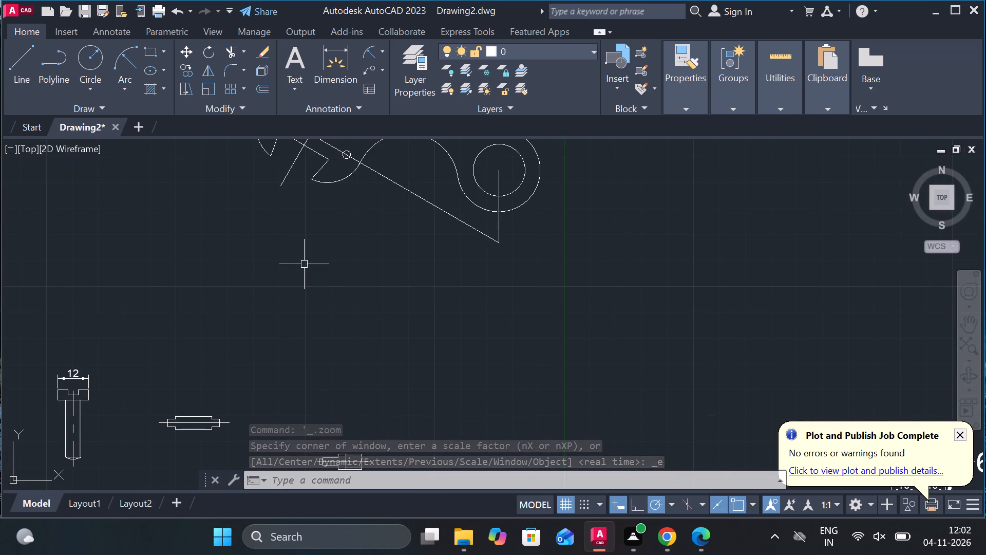
Compare the undimensioned part copies with the numbered, dimensioned part drawings.
scroll(309, 316, "down", 1)
middle_click_drag(354, 325, 381, 256)
middle_click_drag(409, 371, 448, 304)
middle_click_drag(459, 330, 369, 236)
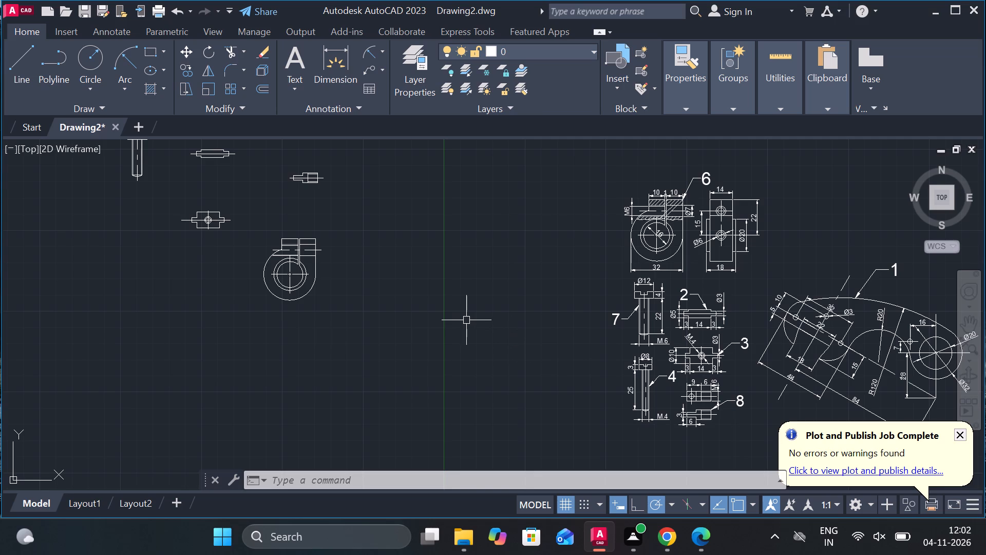
middle_click_drag(494, 339, 406, 299)
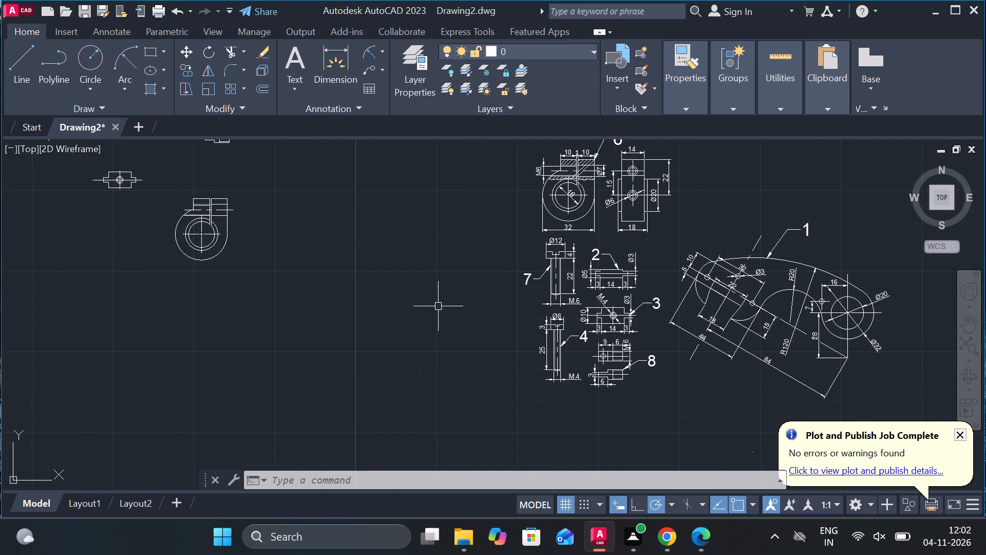
middle_click_drag(320, 316, 329, 348)
middle_click_drag(313, 304, 335, 366)
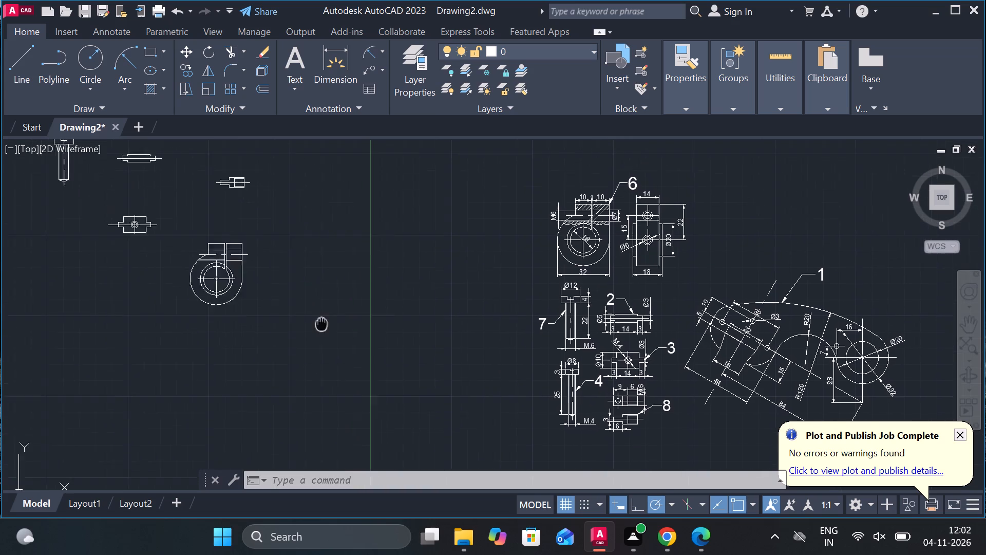
middle_click_drag(335, 366, 340, 383)
scroll(108, 181, "up", 1)
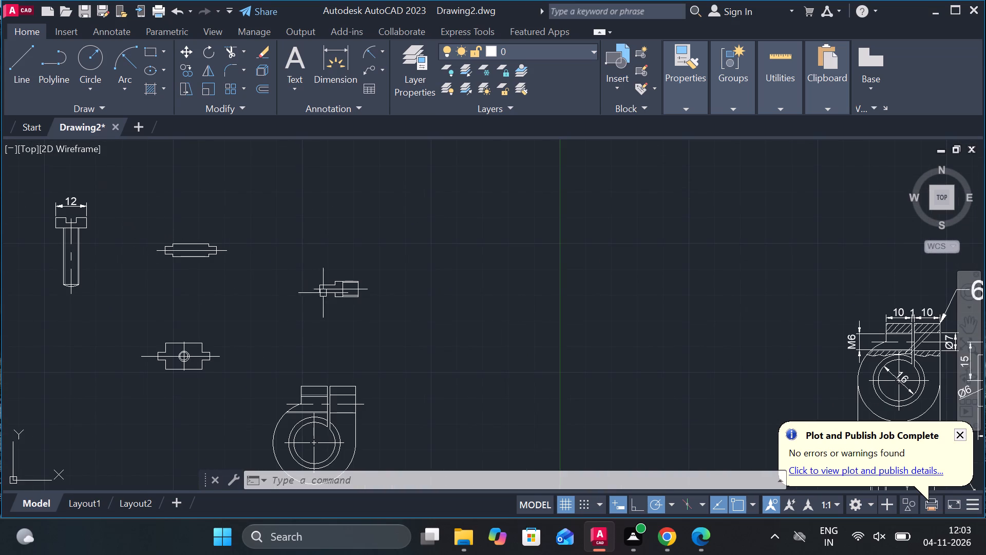
scroll(333, 296, "down", 2)
middle_click(517, 349)
scroll(539, 380, "up", 2)
middle_click_drag(442, 366, 349, 139)
scroll(467, 287, "up", 2)
scroll(478, 291, "down", 1)
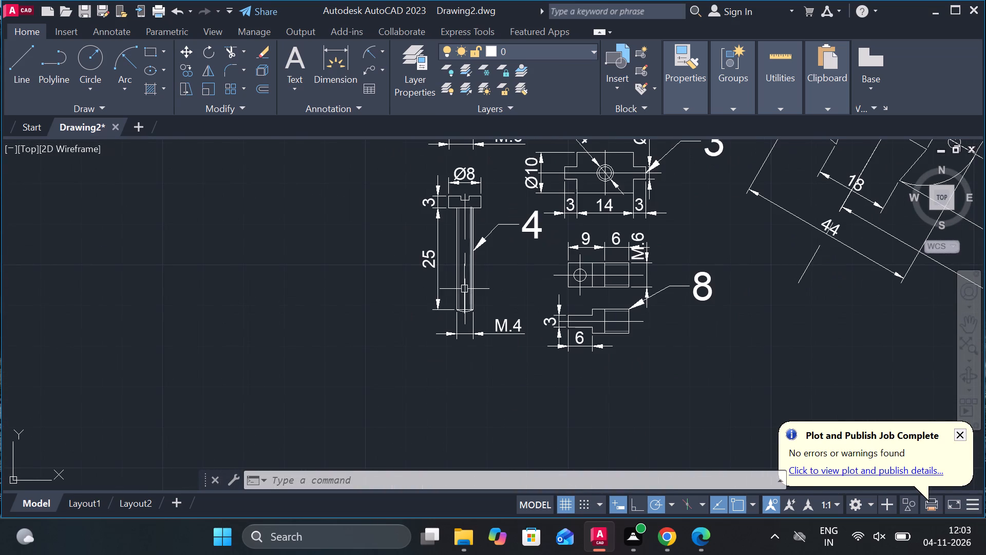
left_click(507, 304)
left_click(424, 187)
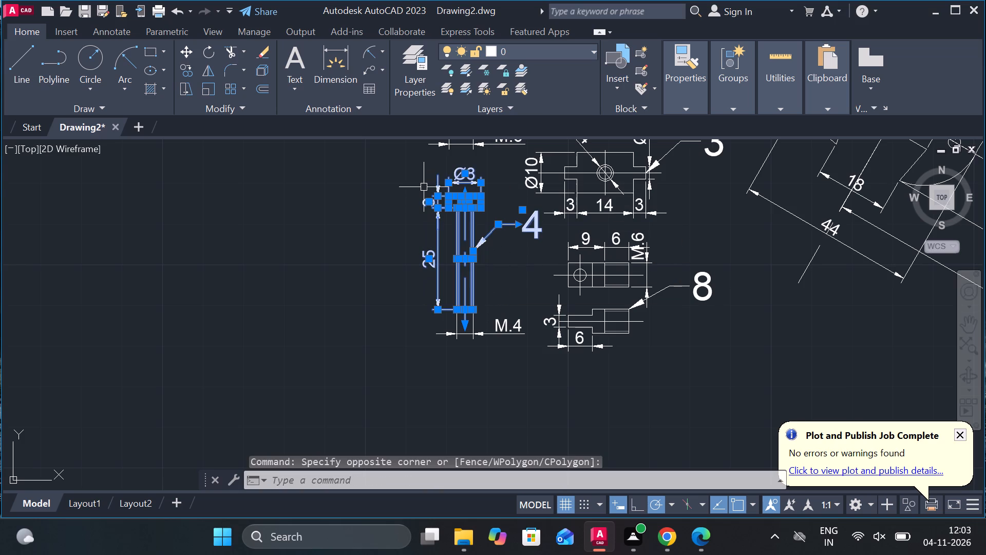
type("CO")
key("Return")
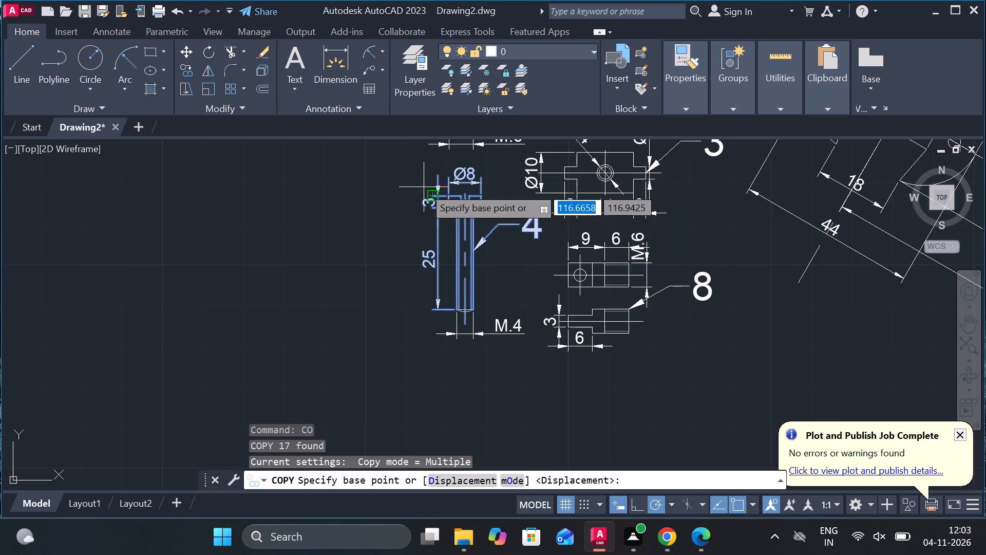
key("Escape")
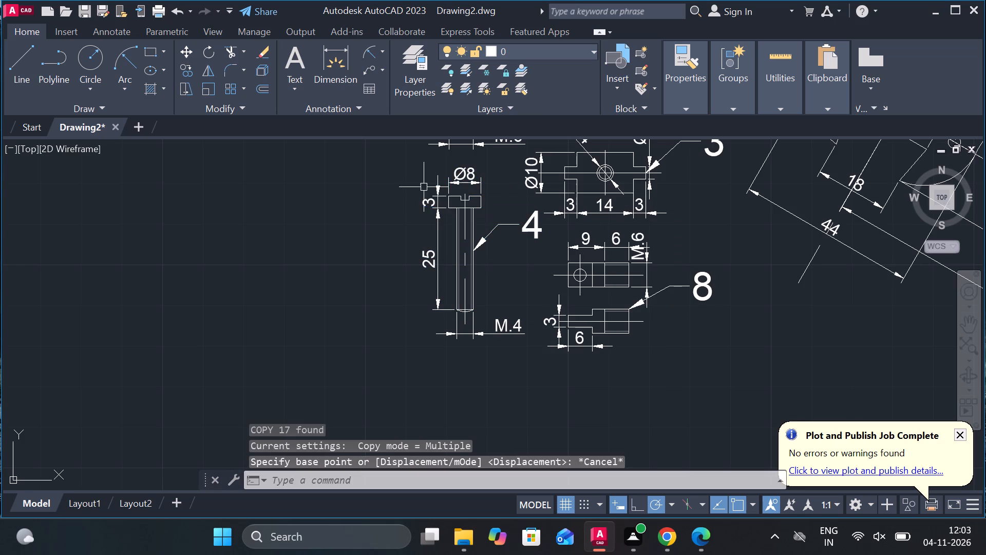
Copy the screw numbered 4, with all its dimensions and leader, into the open area between the undimensioned copies and the numbered parts.
left_click(509, 368)
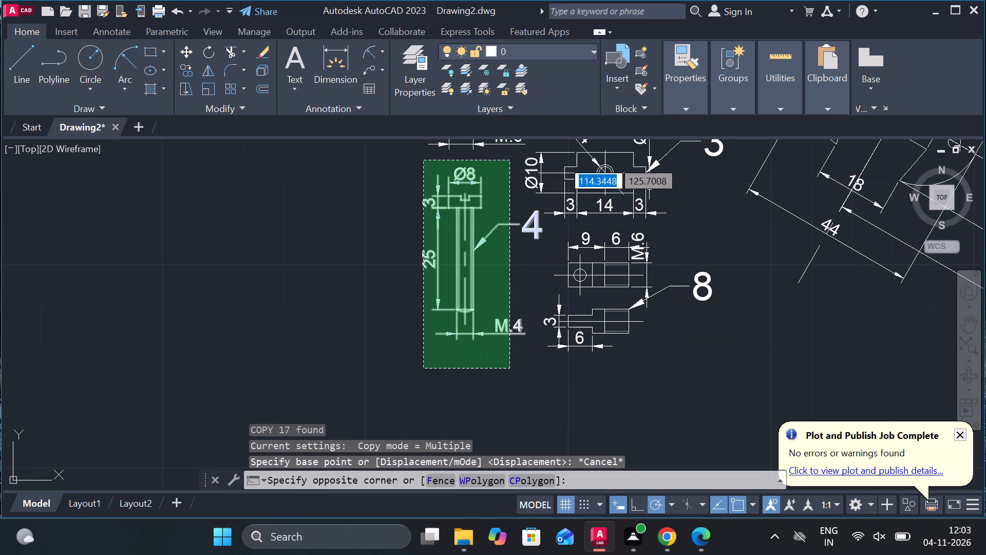
left_click(423, 160)
type("CO")
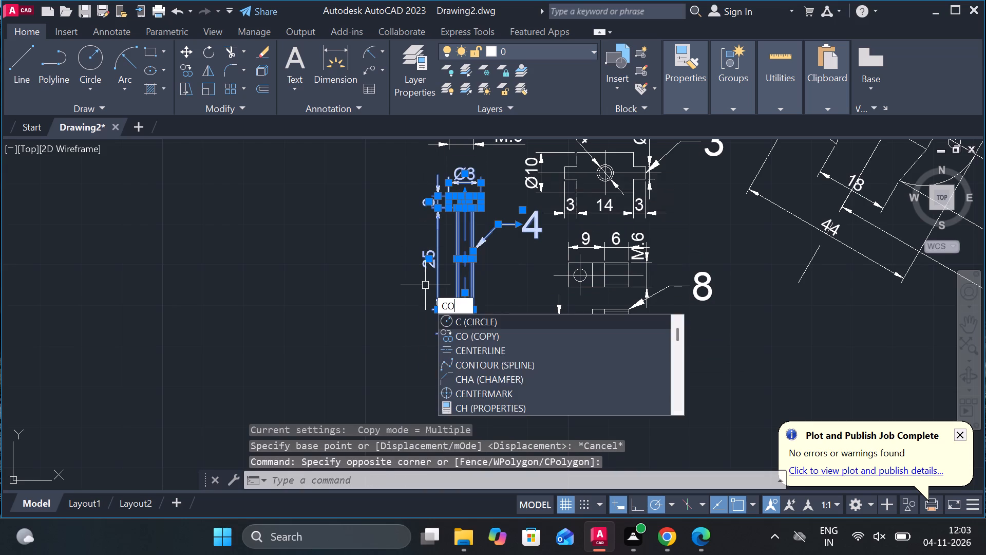
key("Return")
left_click(432, 384)
scroll(397, 378, "down", 1)
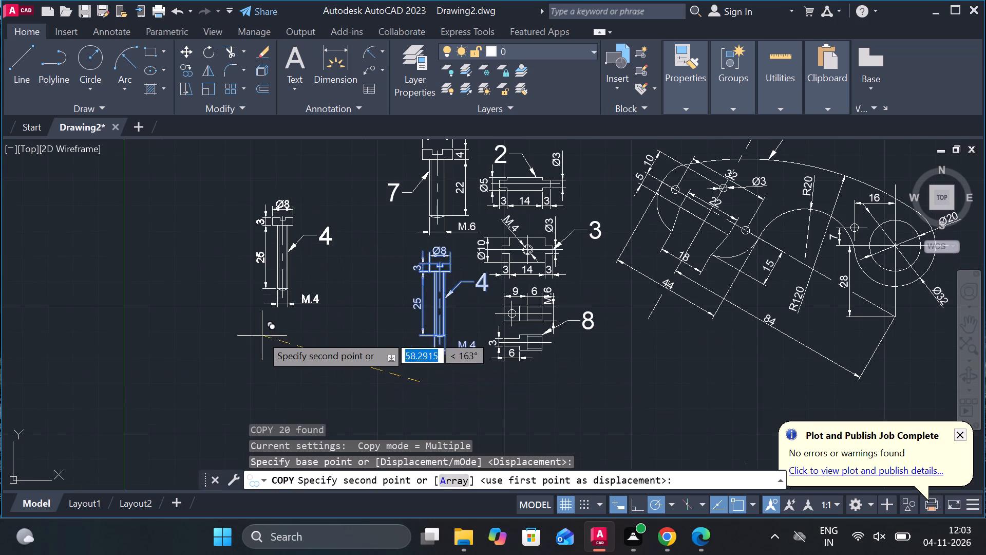
left_click(213, 328)
key("Escape")
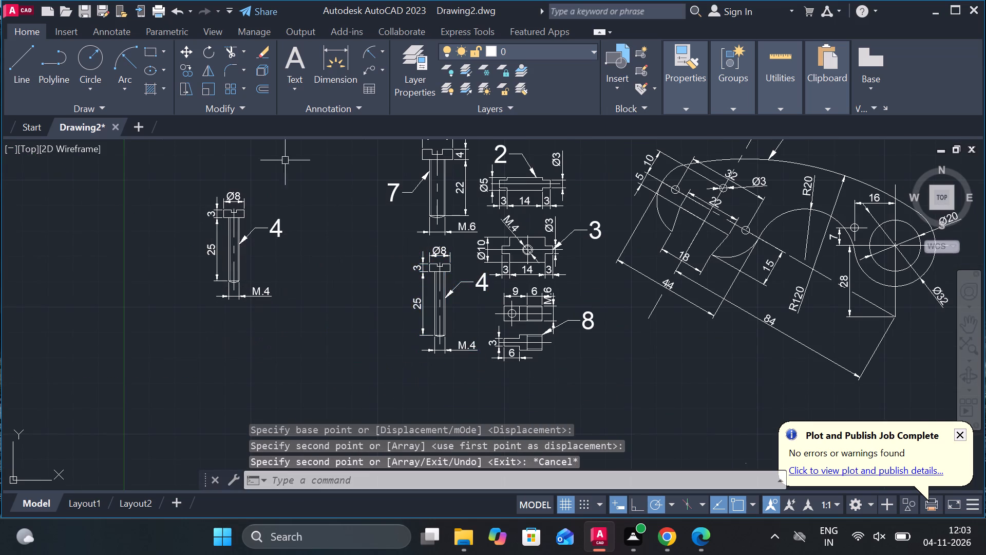
Erase the number 4 leader and the Ø8, 3 and 25 dimensions from the copied screw.
scroll(256, 210, "up", 3)
scroll(287, 232, "down", 2)
left_click(300, 258)
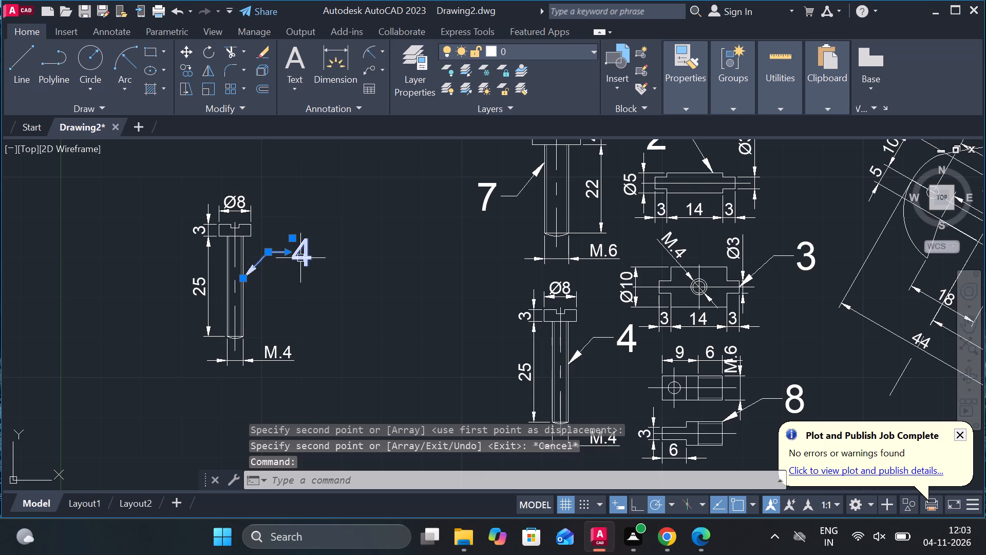
scroll(296, 246, "down", 5)
scroll(291, 234, "up", 5)
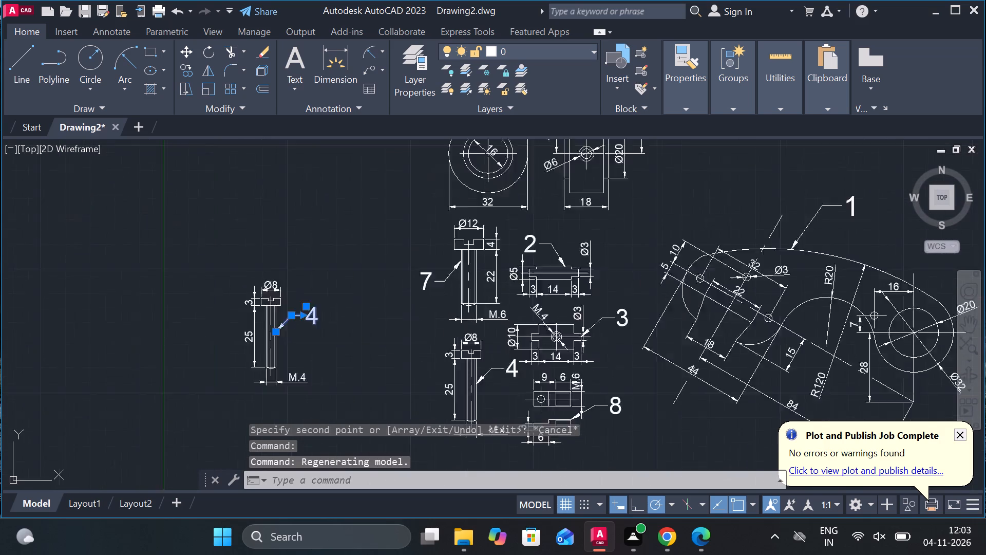
scroll(297, 246, "up", 1)
middle_click_drag(257, 287, 334, 165)
left_click(305, 212)
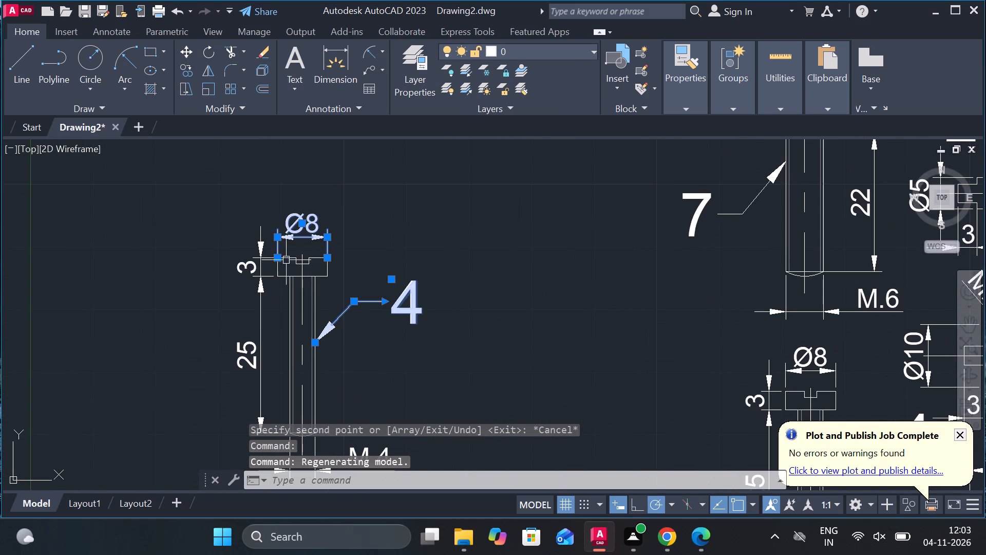
left_click(257, 252)
left_click(247, 349)
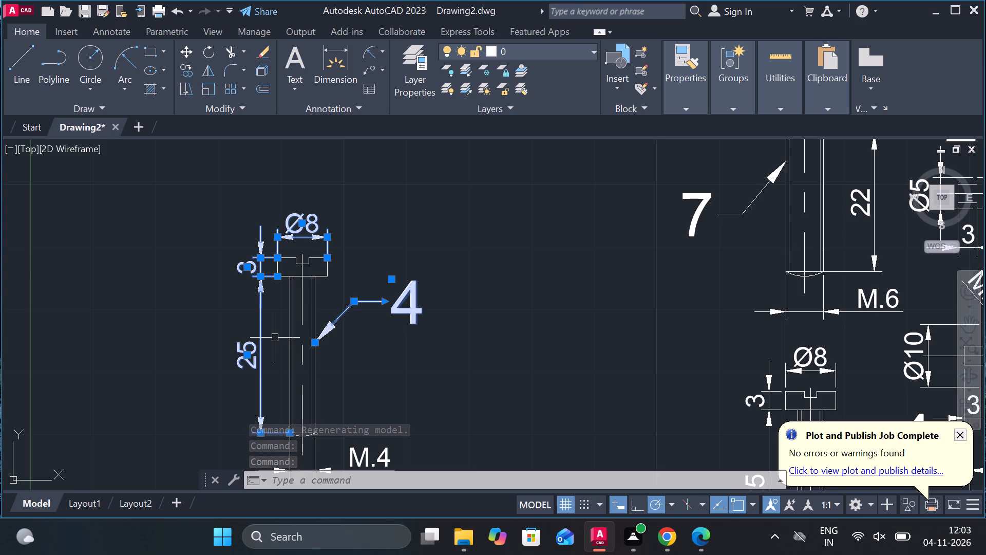
type("E")
key("space")
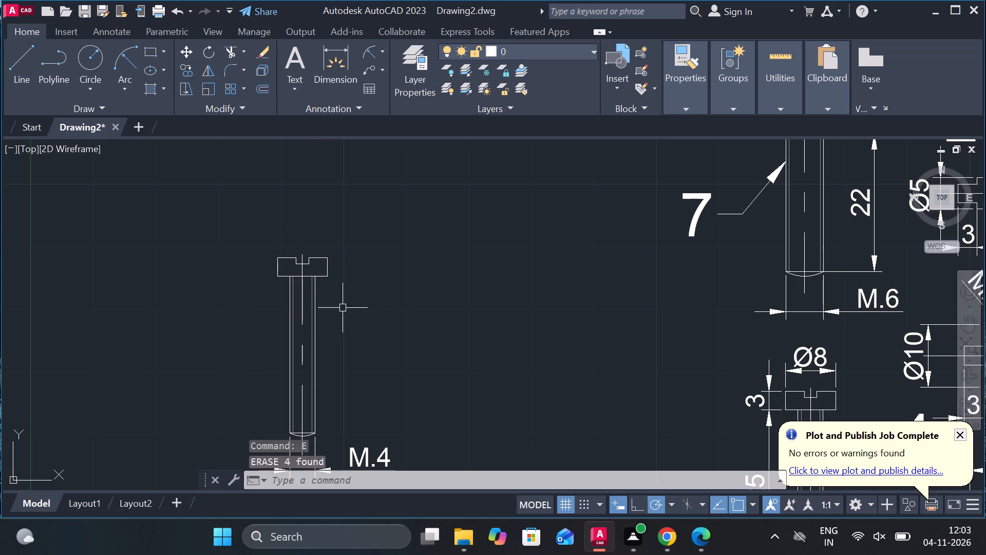
Erase the M.4 dimension below the copied screw's tip.
middle_click_drag(336, 341, 327, 204)
left_click(356, 314)
type("E")
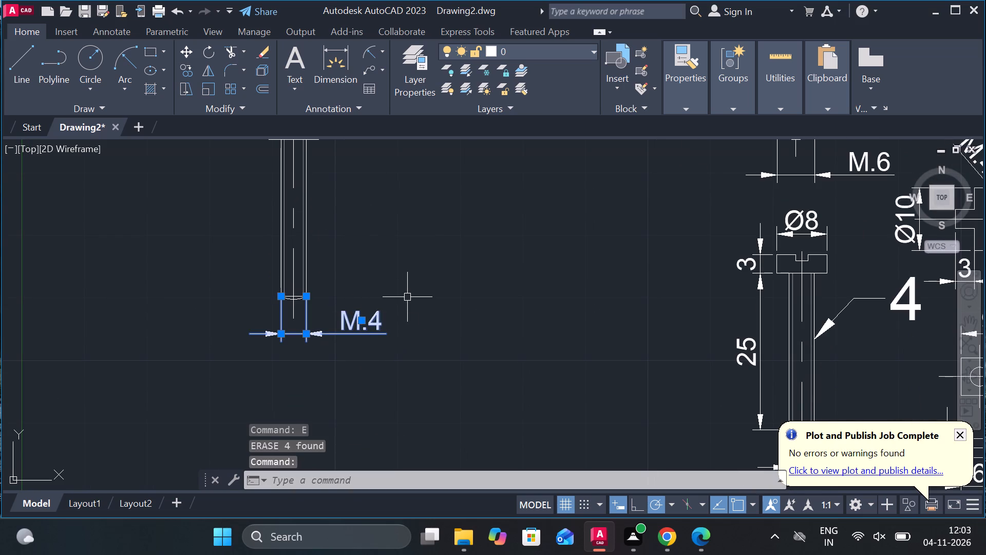
key("space")
key("Escape")
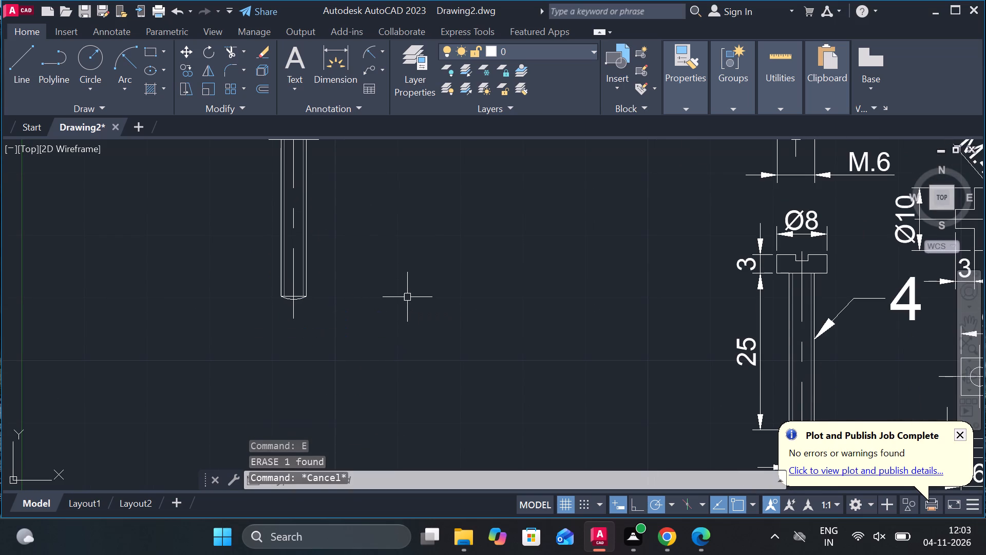
Rotate the undimensioned screw copy about the lower end of its centreline.
scroll(407, 297, "down", 1)
left_click(308, 165)
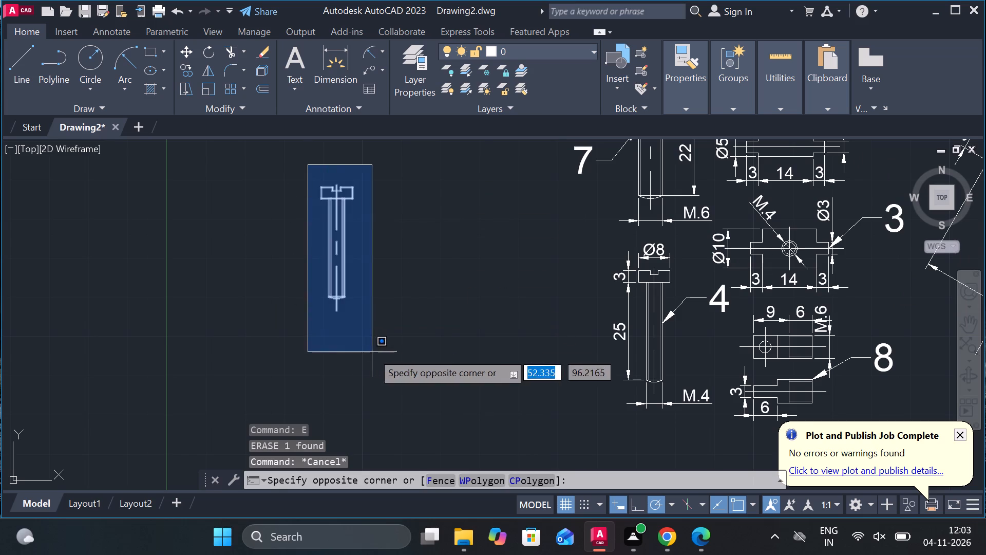
left_click(372, 352)
left_click(208, 48)
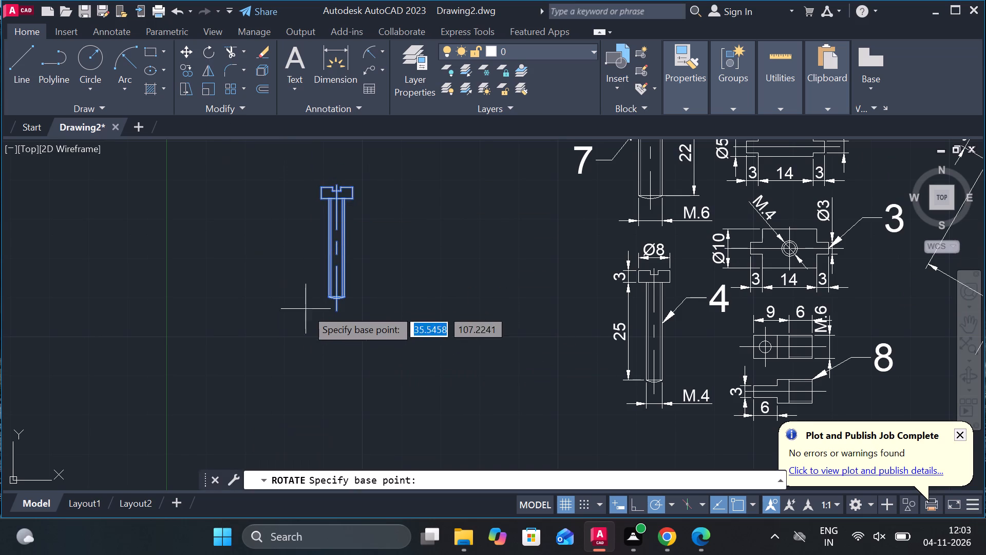
scroll(318, 318, "up", 2)
left_click(357, 294)
scroll(402, 316, "down", 1)
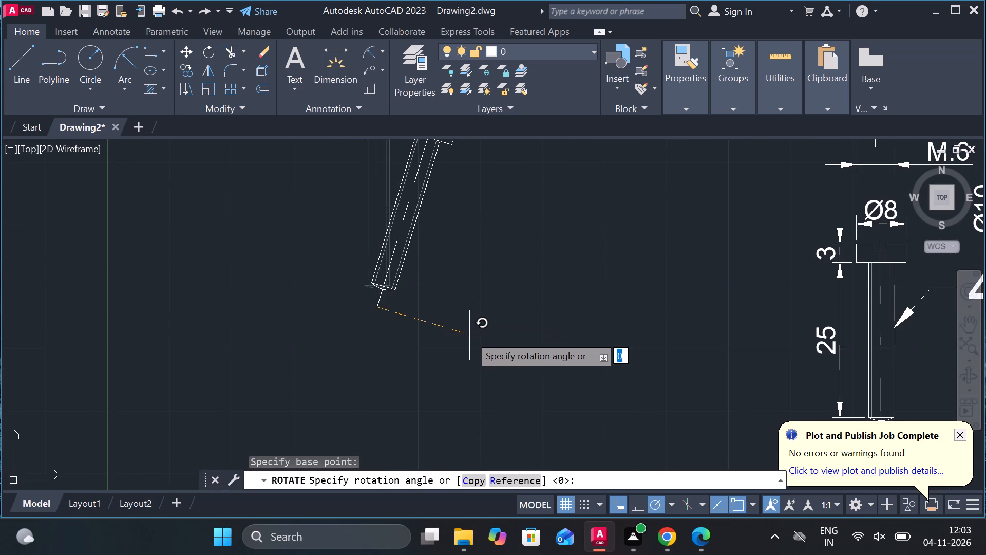
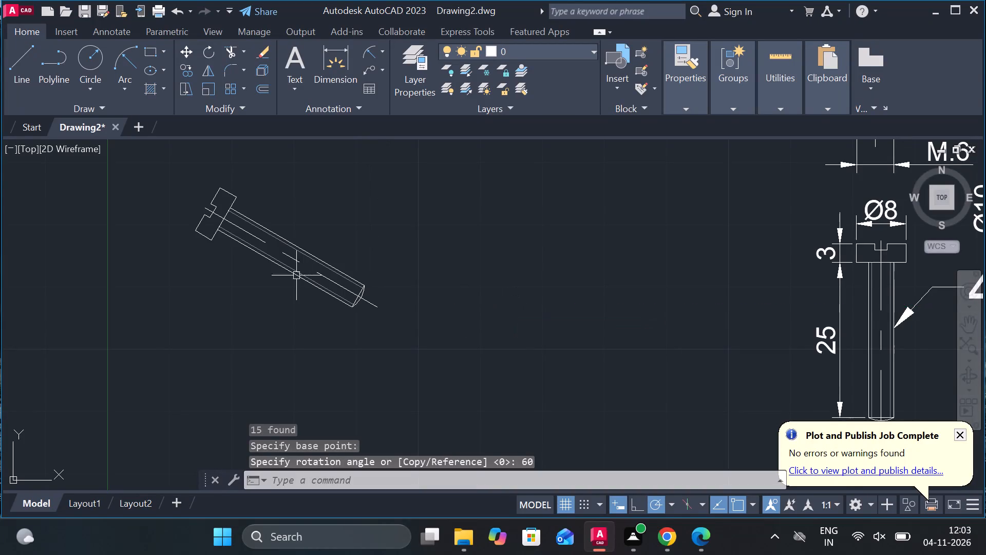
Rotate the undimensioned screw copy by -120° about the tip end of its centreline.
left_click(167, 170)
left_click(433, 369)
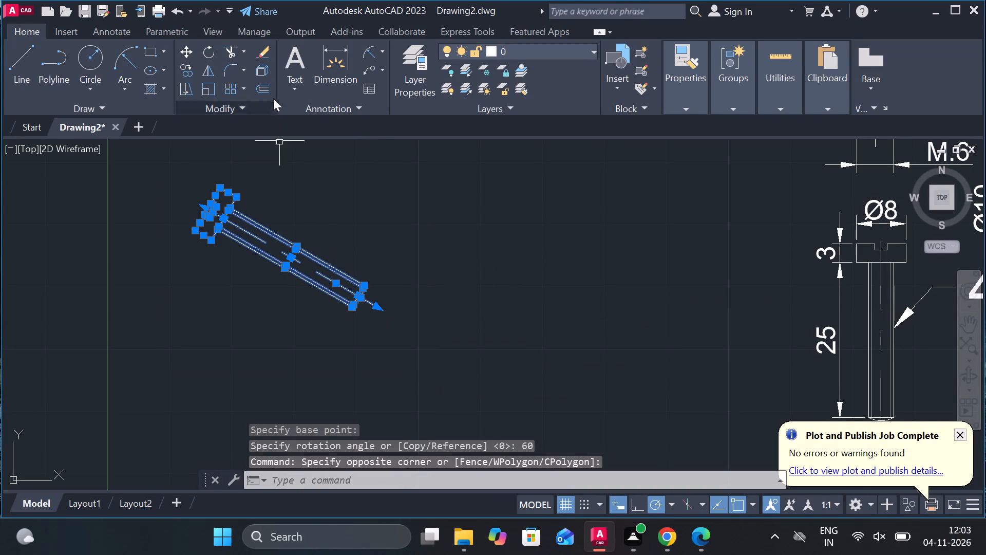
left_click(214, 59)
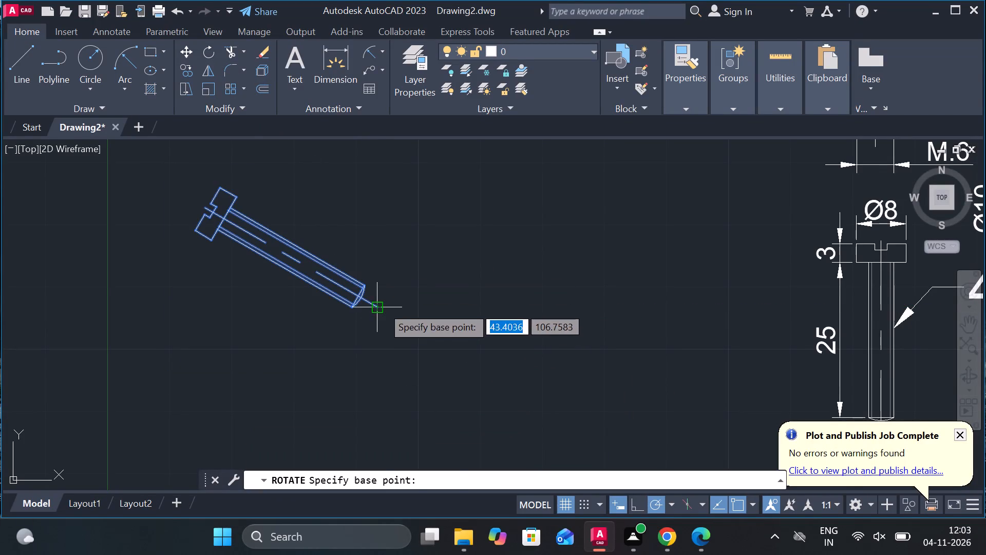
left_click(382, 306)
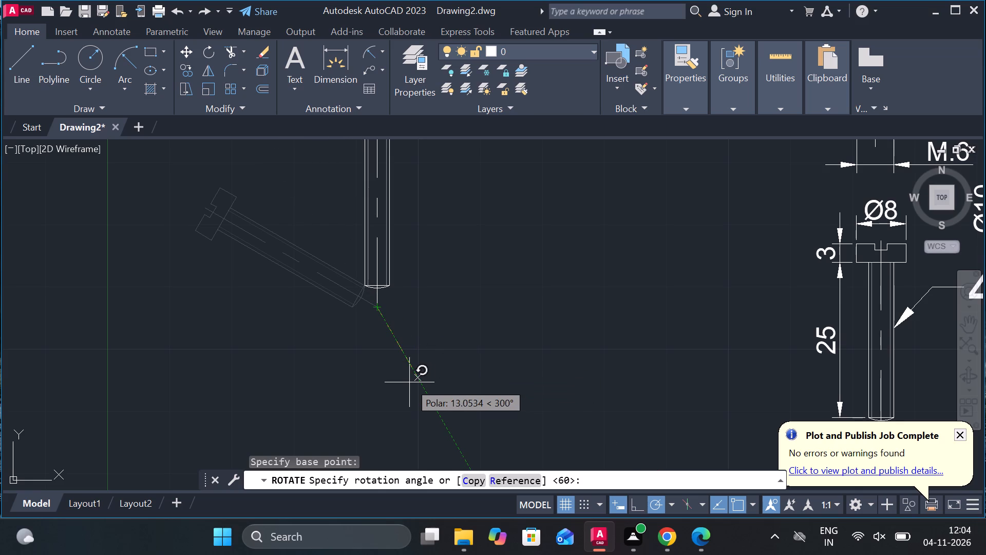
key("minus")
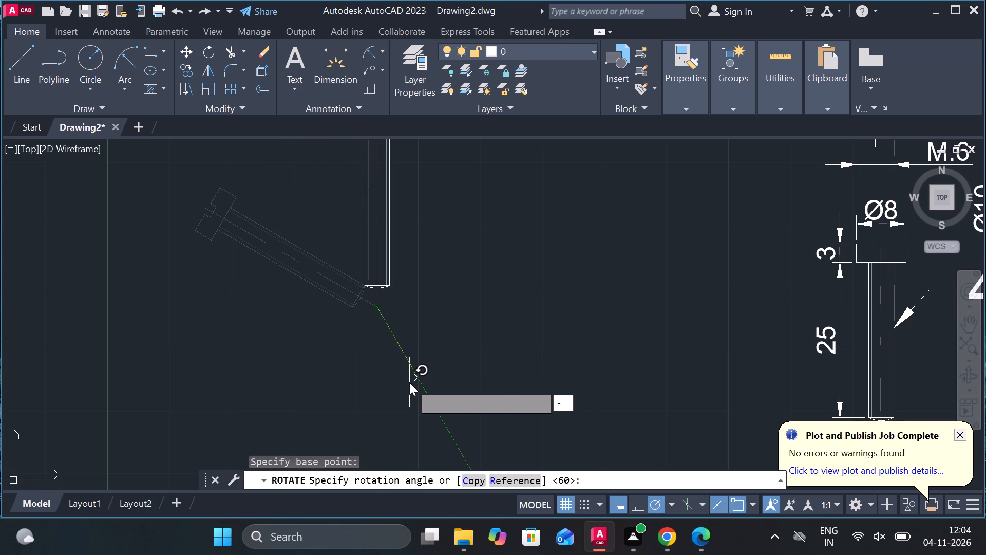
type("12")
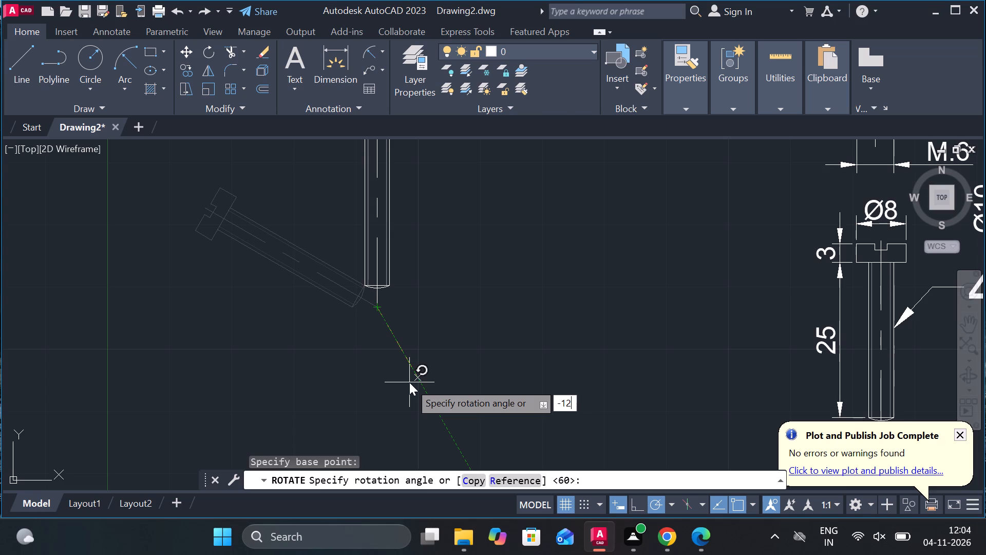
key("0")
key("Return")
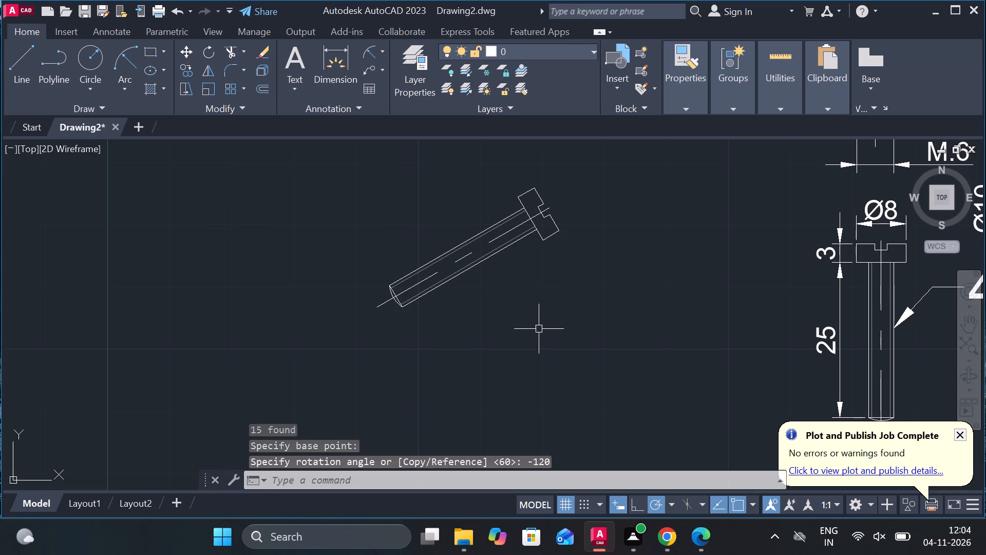
Check the angle between the short slanted line and the long inclined line on the undimensioned lever copy.
scroll(539, 329, "down", 2)
middle_click_drag(540, 313, 540, 387)
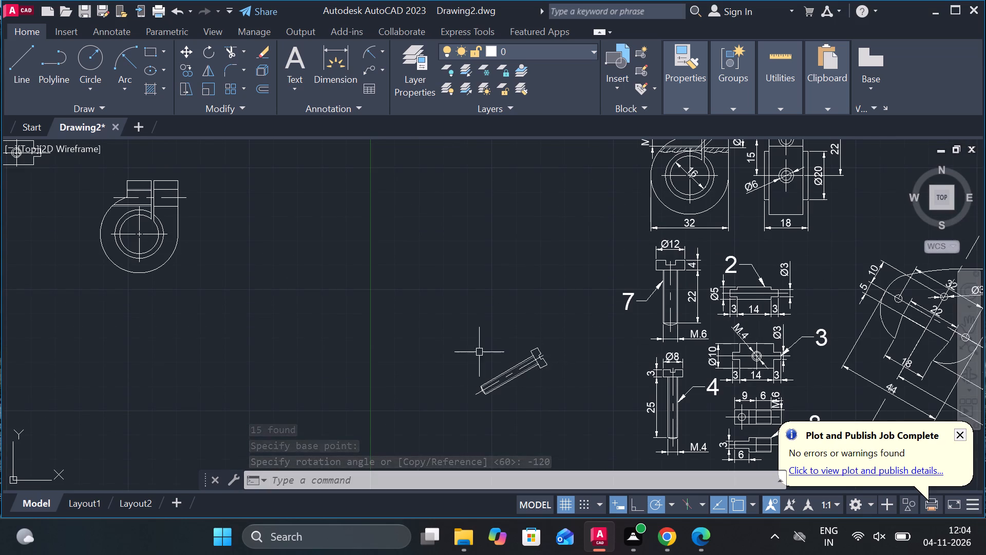
scroll(423, 327, "down", 2)
middle_click_drag(354, 196, 367, 388)
scroll(349, 312, "up", 4)
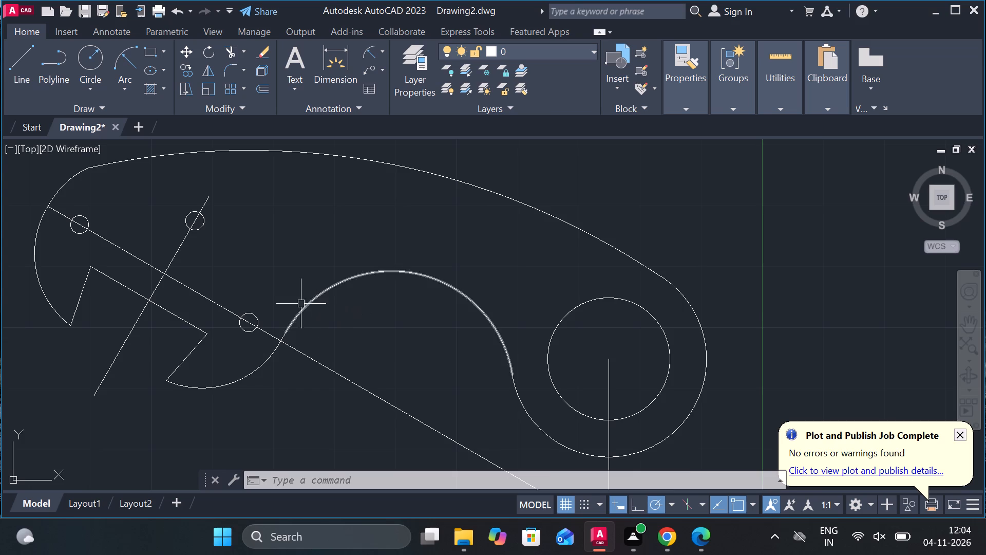
middle_click_drag(285, 339, 311, 421)
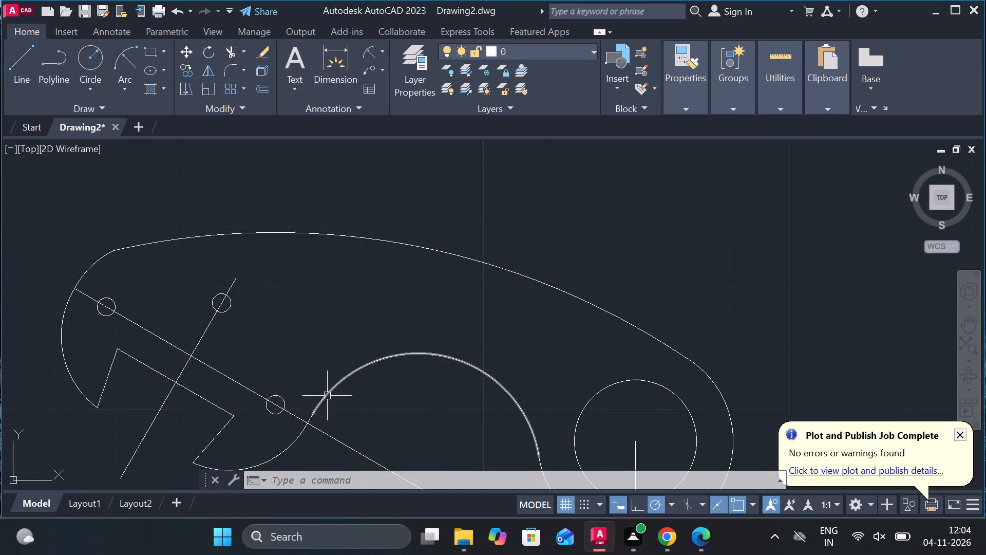
scroll(356, 365, "down", 4)
middle_click_drag(423, 370, 395, 273)
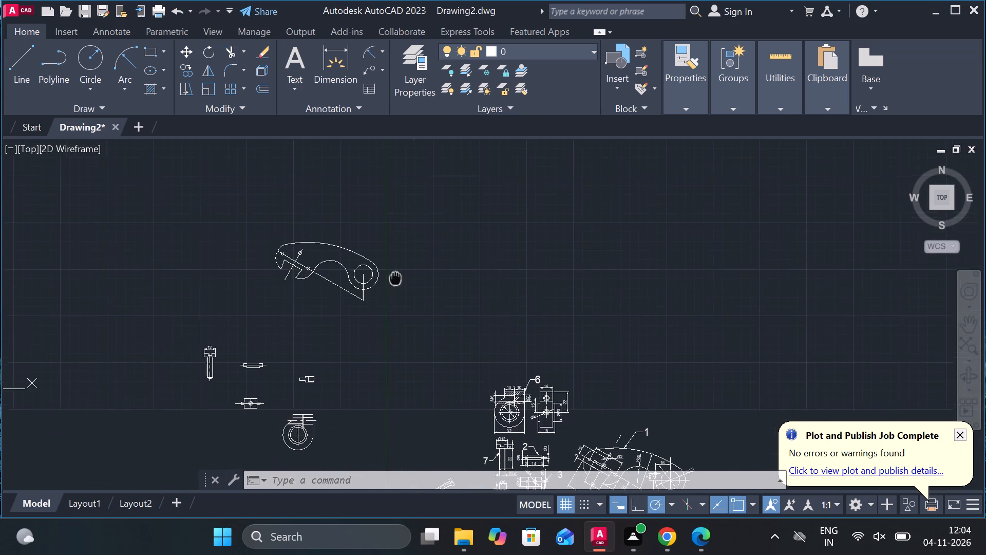
scroll(267, 300, "up", 3)
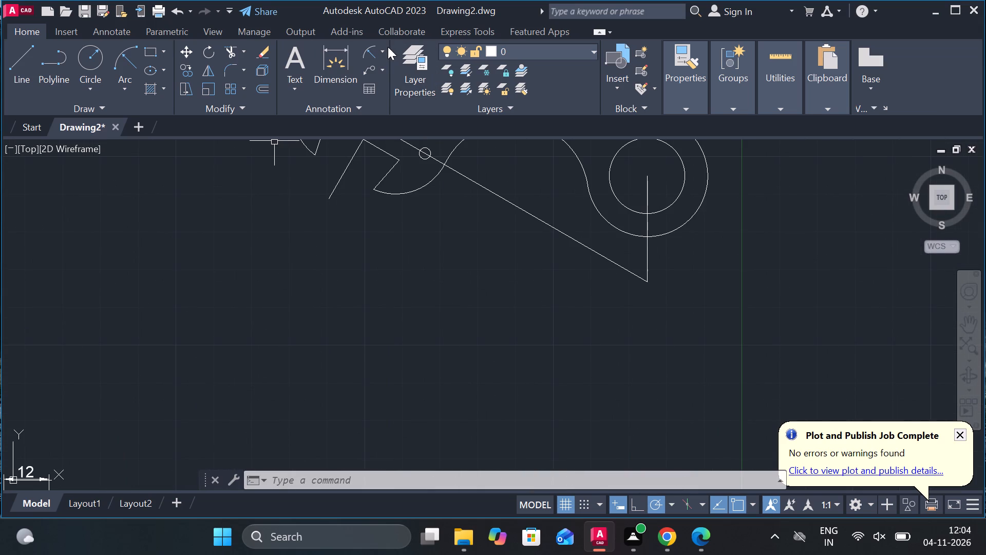
left_click(388, 47)
left_click(382, 42)
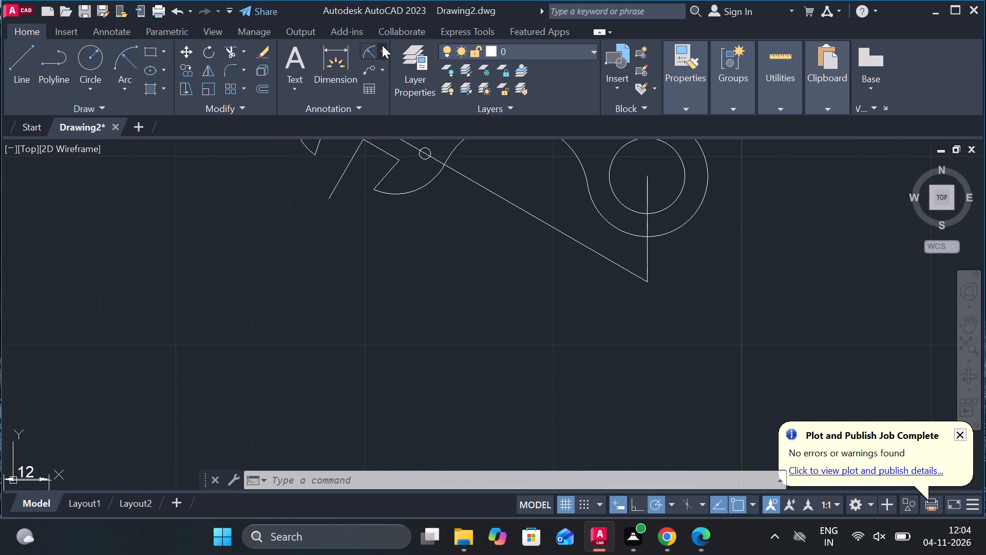
left_click(382, 48)
left_click(403, 144)
middle_click_drag(415, 223, 424, 363)
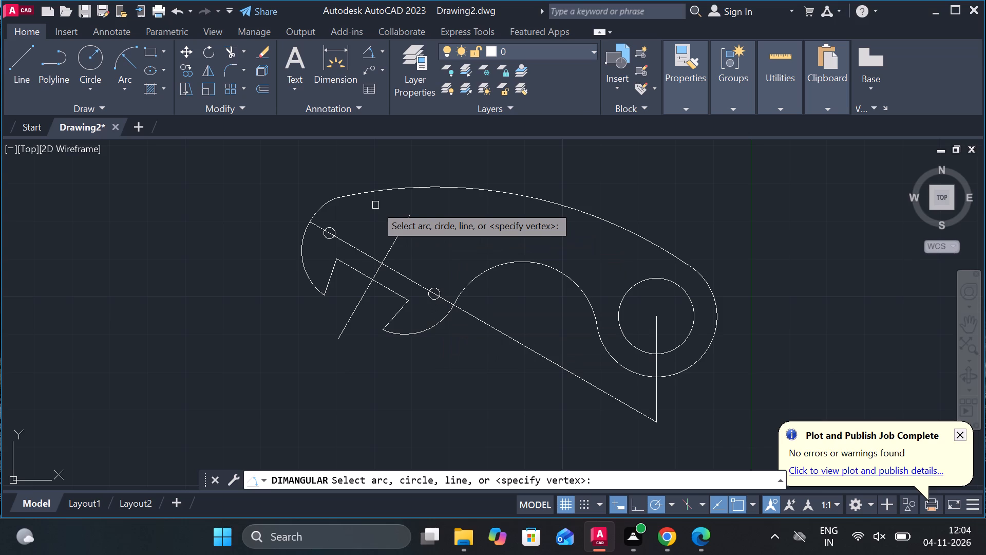
scroll(364, 231, "up", 2)
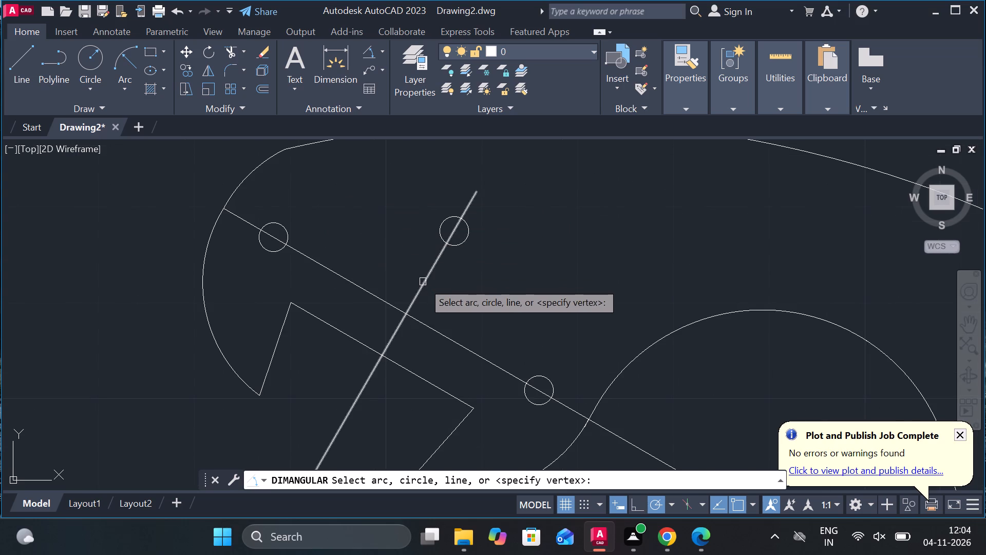
left_click(423, 282)
left_click(436, 329)
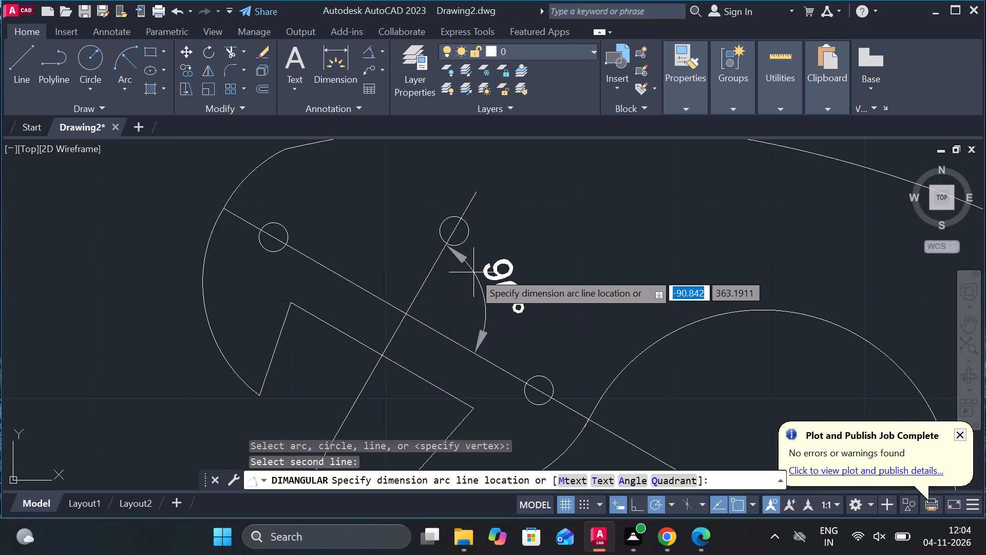
key("Escape")
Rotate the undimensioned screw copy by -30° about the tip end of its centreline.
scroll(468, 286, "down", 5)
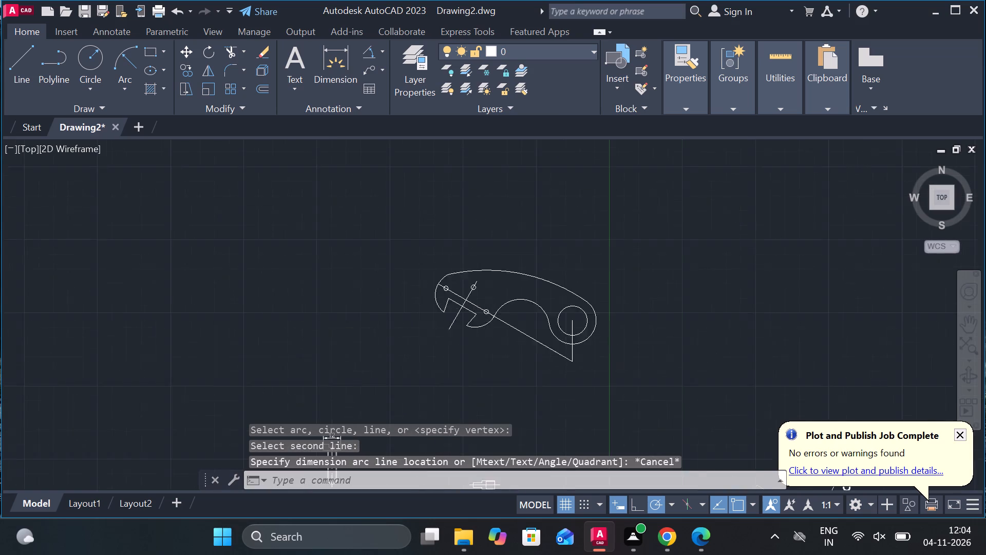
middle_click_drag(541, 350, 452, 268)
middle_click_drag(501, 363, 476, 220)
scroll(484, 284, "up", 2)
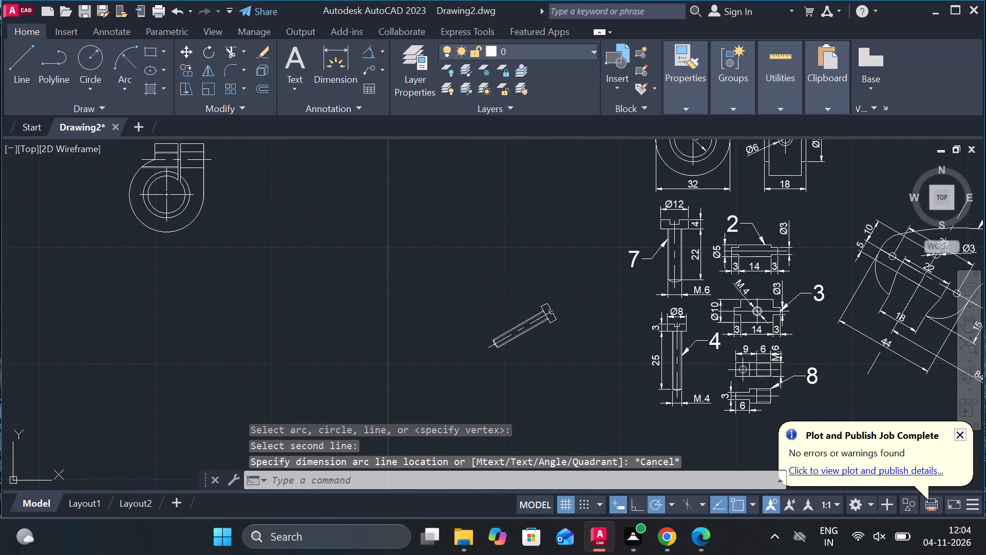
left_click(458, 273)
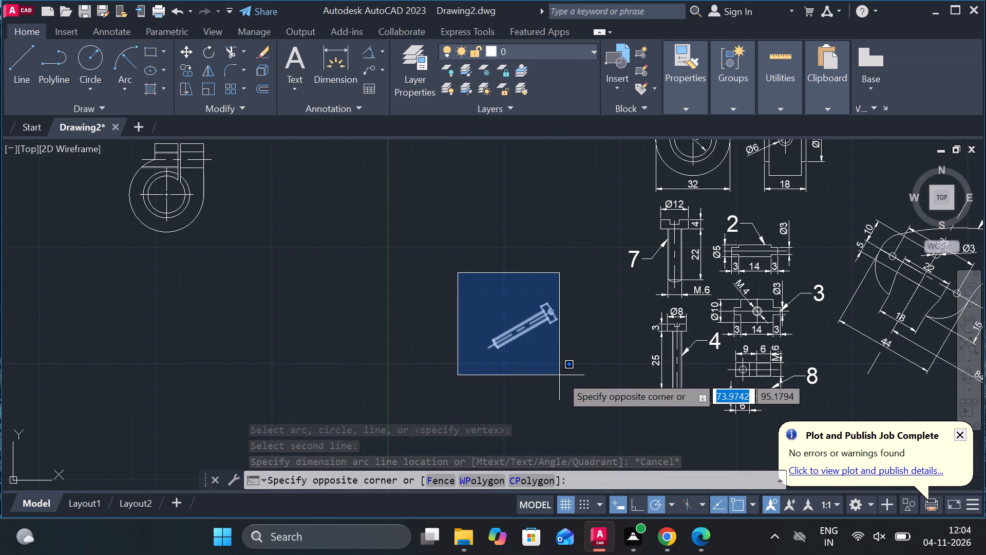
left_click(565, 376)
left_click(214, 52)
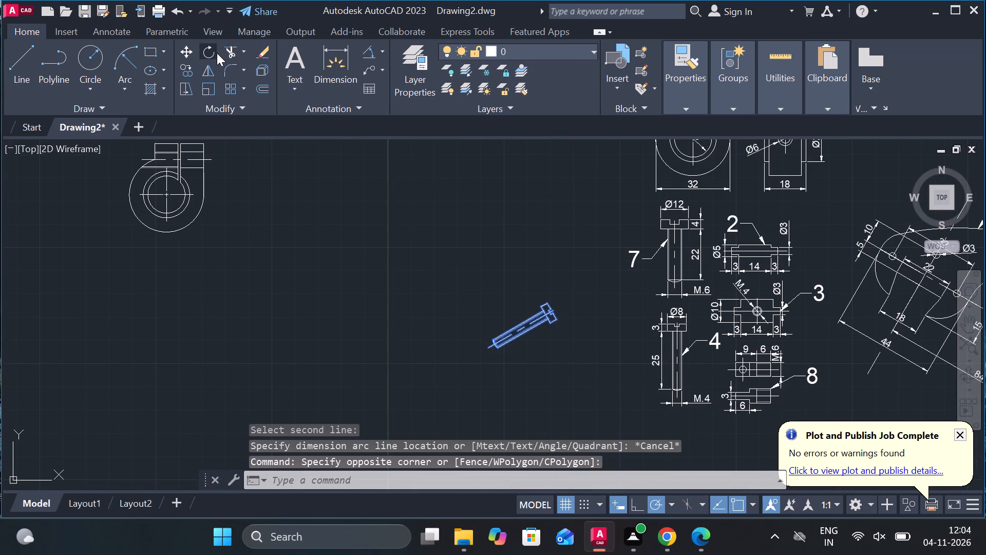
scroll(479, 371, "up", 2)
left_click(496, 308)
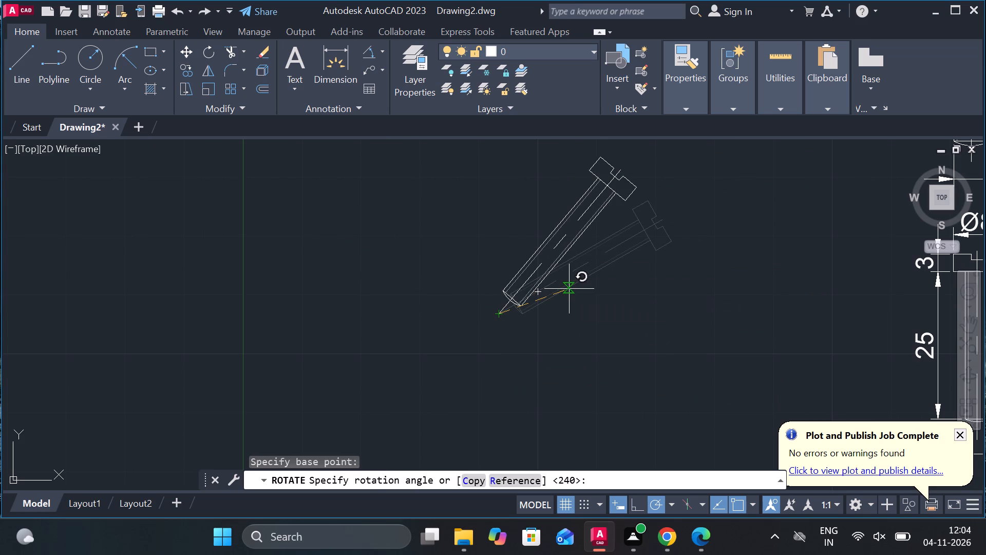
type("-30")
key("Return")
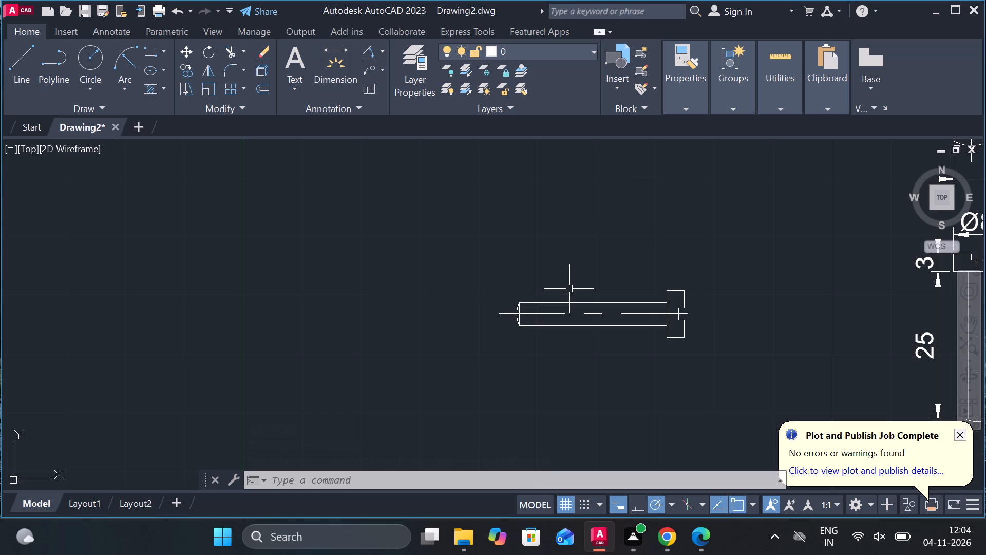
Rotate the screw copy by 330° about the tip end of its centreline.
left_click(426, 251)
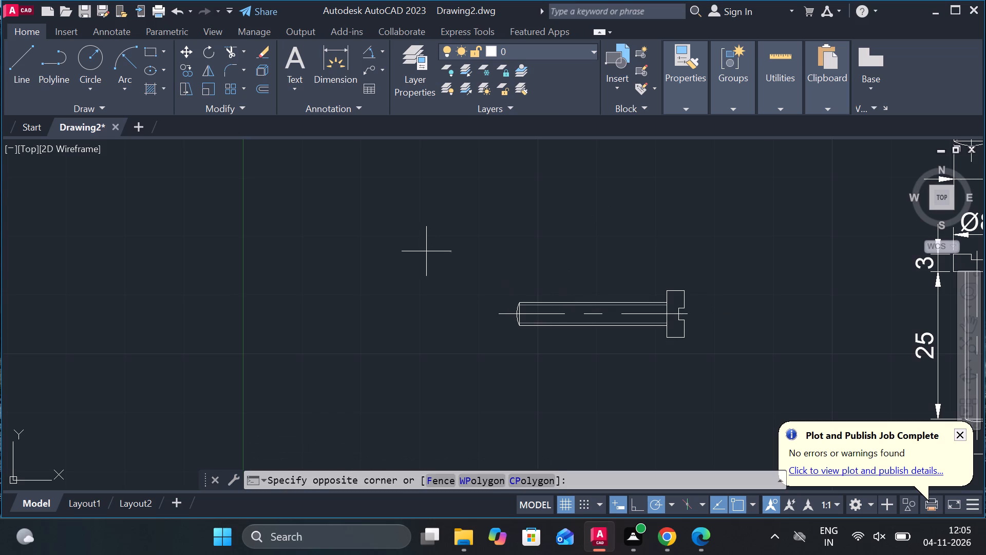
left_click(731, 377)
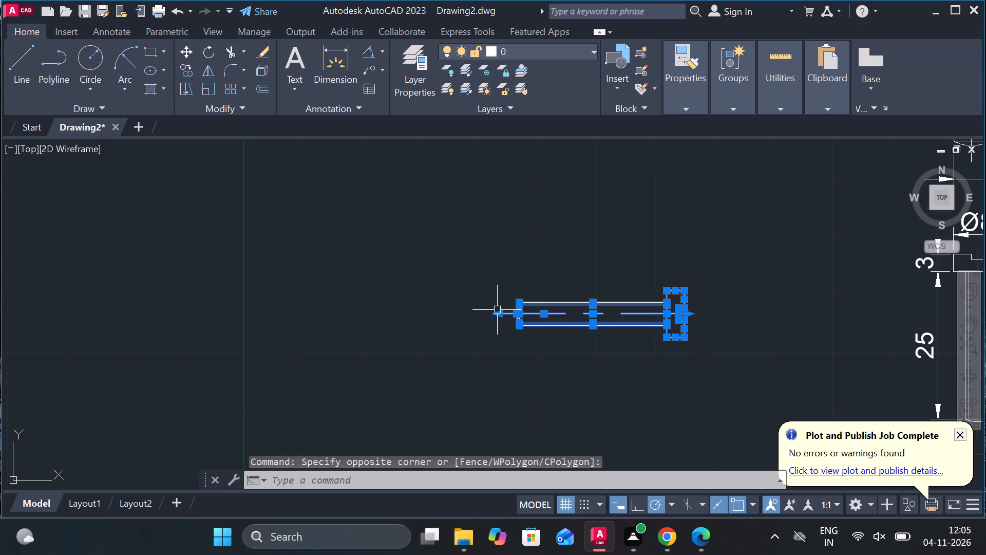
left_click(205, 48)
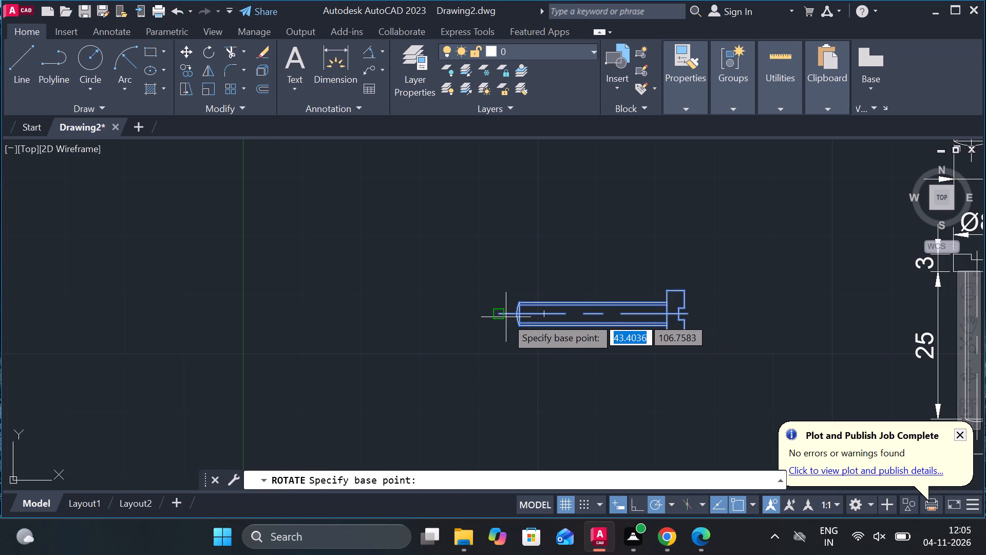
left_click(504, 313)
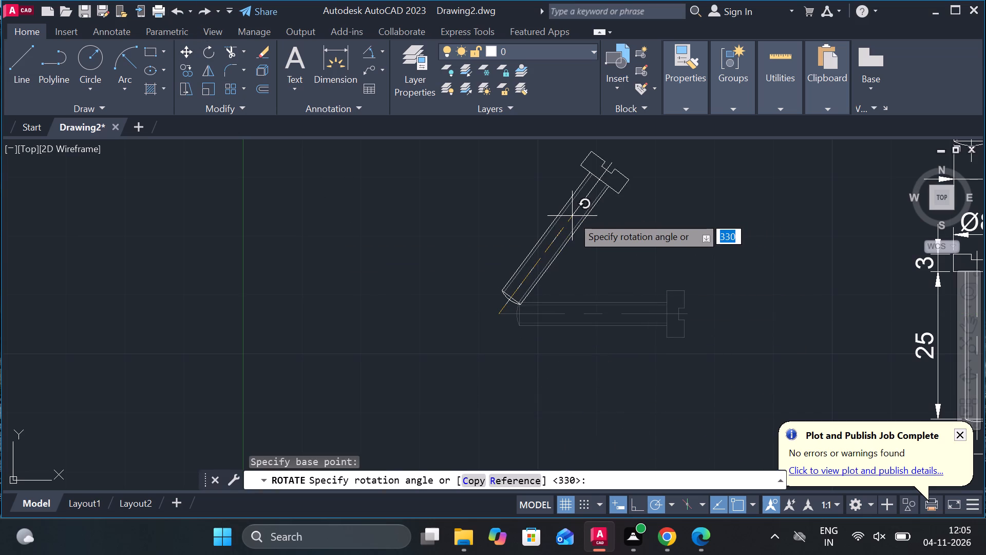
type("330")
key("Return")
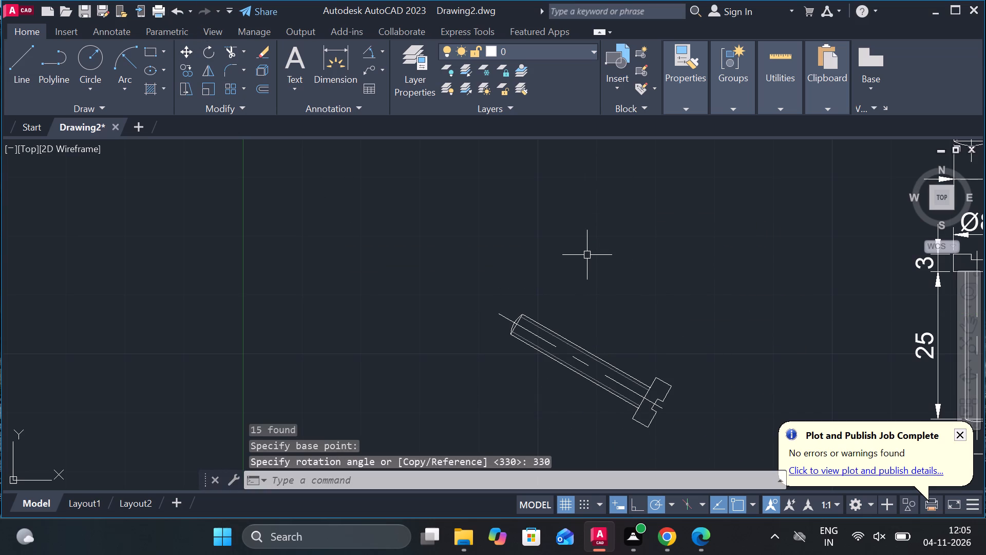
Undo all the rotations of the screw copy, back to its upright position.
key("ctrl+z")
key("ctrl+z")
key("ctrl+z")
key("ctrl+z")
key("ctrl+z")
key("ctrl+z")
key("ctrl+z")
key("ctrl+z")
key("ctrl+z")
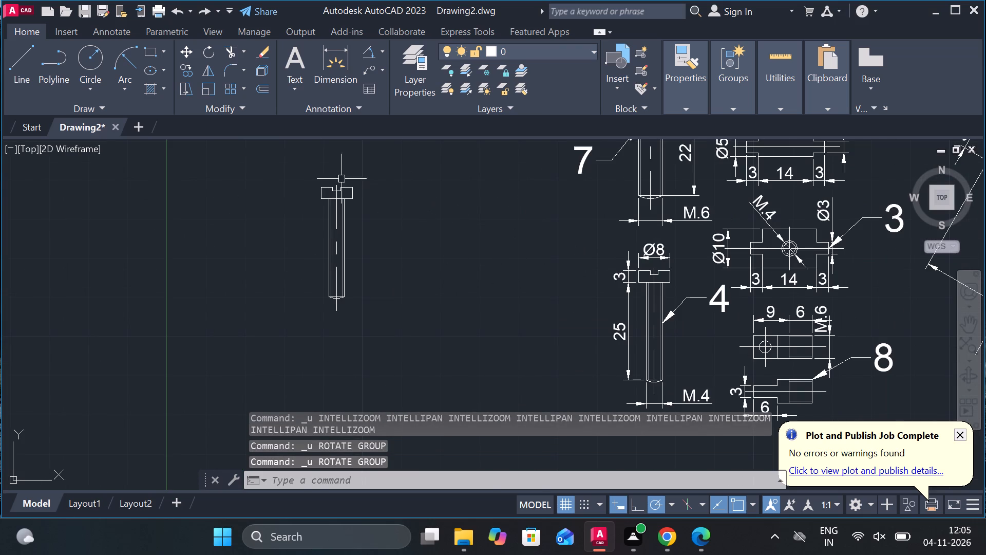
Rotate the upright screw copy by -30° about the lower end of its centreline.
left_click(299, 167)
left_click(424, 360)
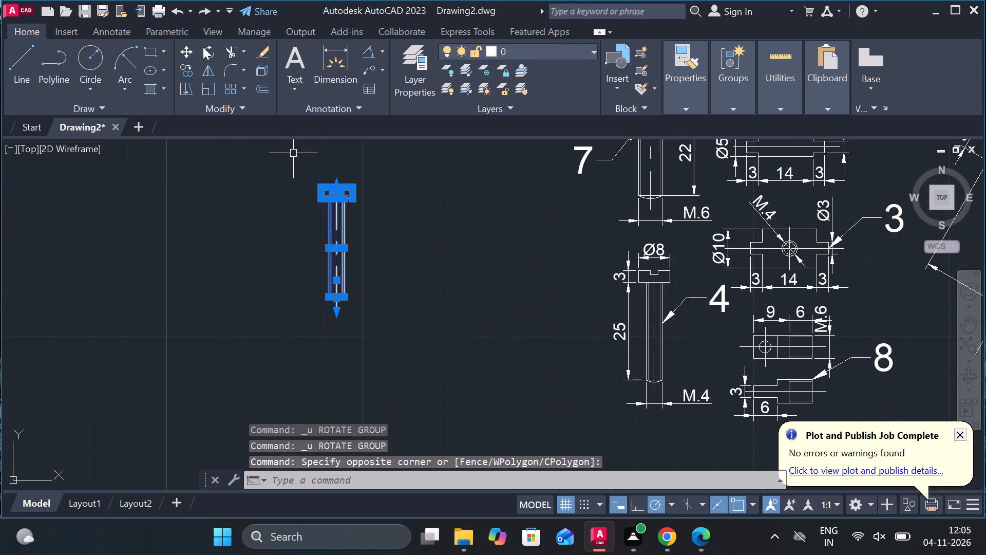
left_click(207, 48)
left_click(334, 312)
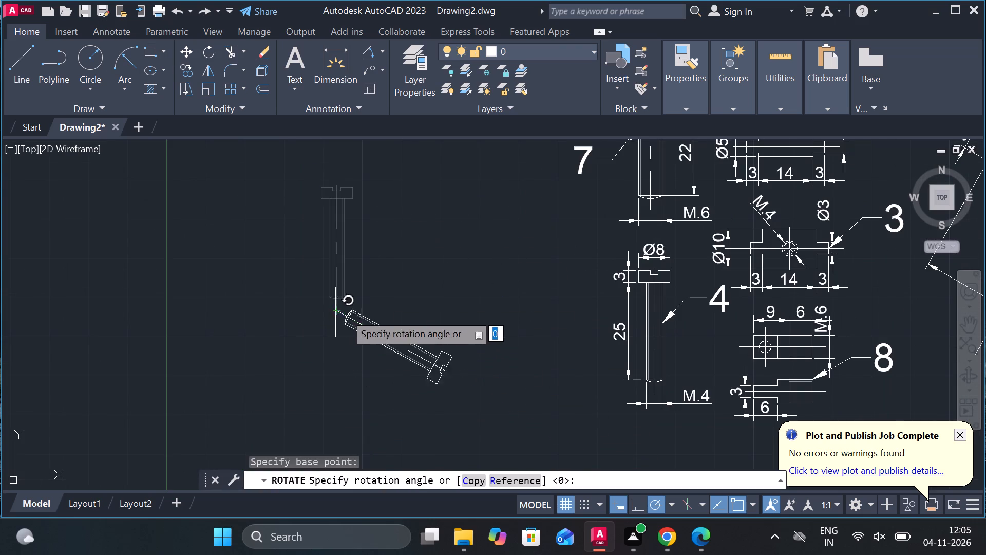
type("-30")
key("Return")
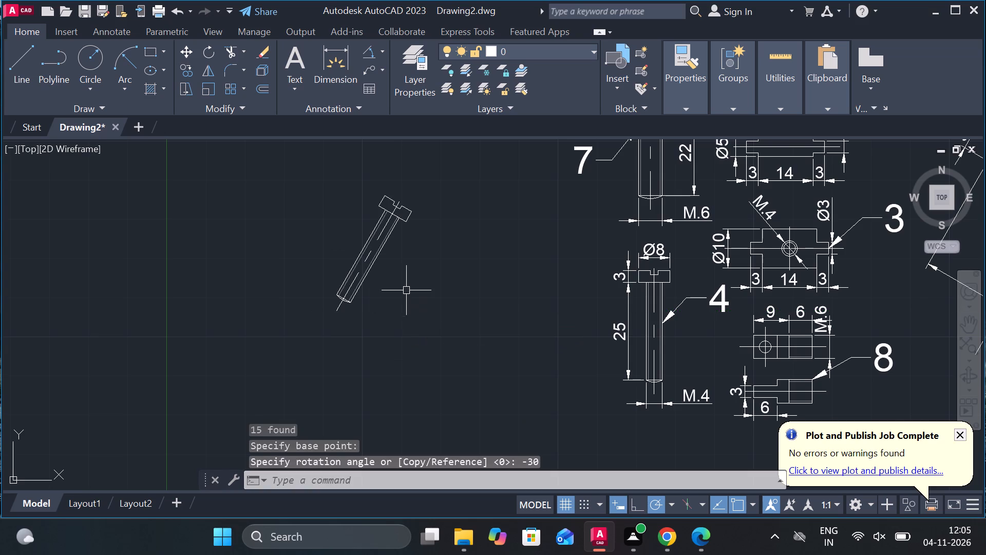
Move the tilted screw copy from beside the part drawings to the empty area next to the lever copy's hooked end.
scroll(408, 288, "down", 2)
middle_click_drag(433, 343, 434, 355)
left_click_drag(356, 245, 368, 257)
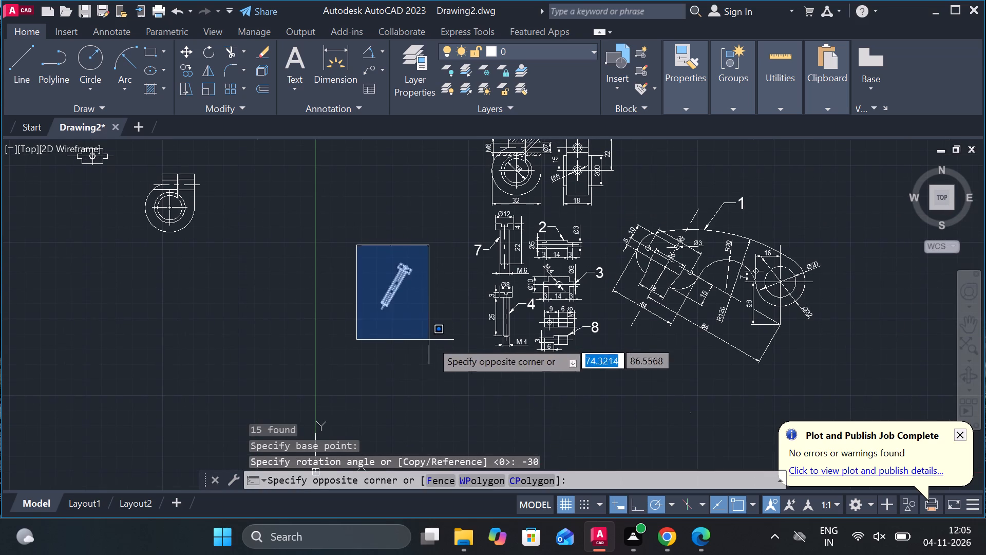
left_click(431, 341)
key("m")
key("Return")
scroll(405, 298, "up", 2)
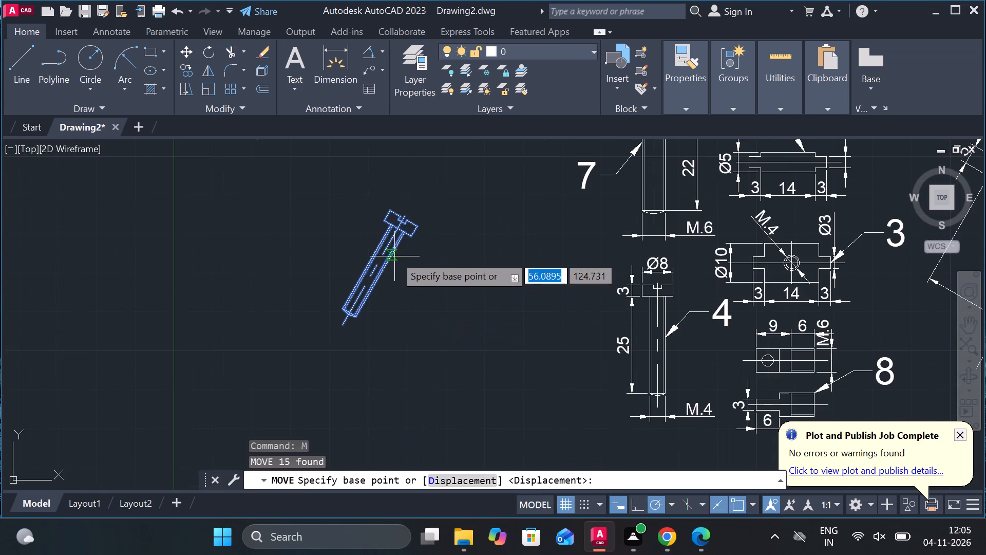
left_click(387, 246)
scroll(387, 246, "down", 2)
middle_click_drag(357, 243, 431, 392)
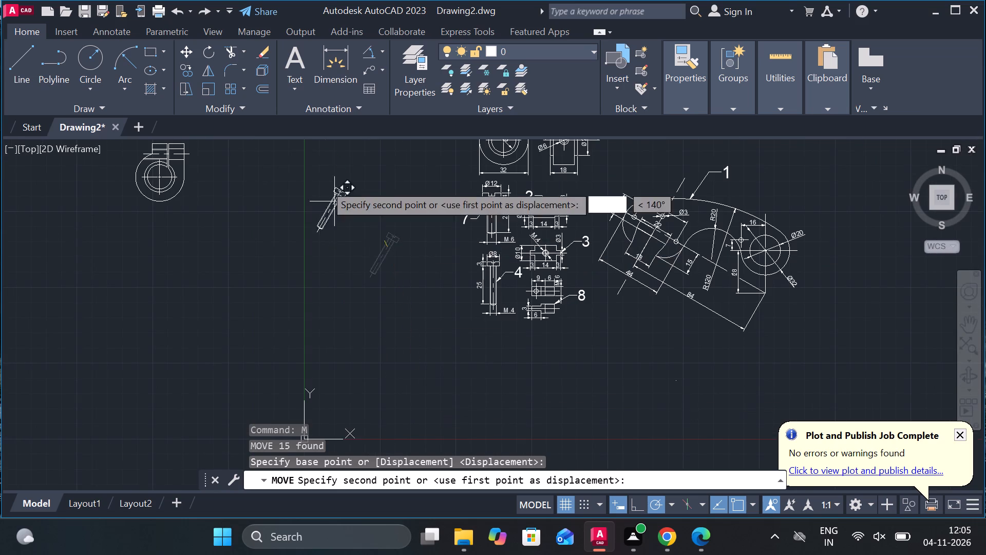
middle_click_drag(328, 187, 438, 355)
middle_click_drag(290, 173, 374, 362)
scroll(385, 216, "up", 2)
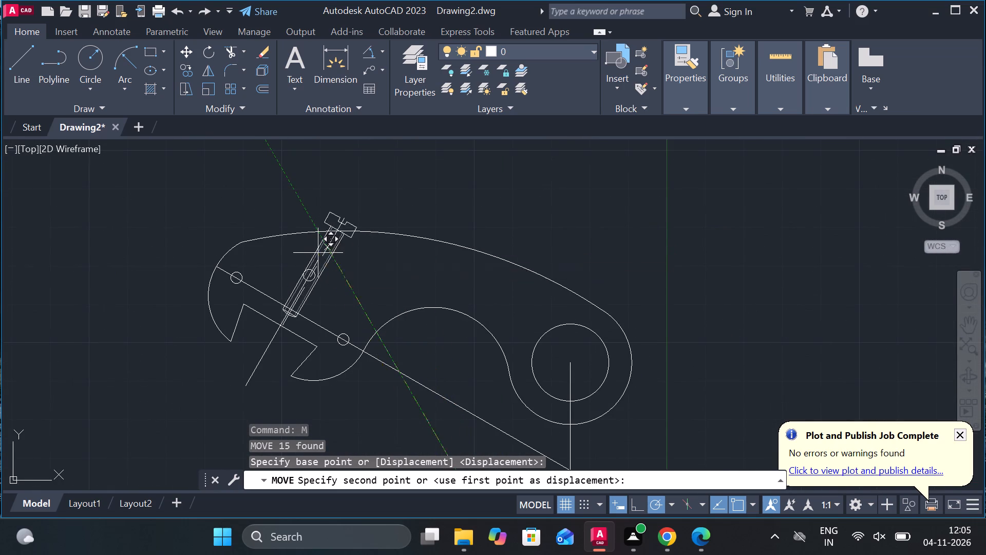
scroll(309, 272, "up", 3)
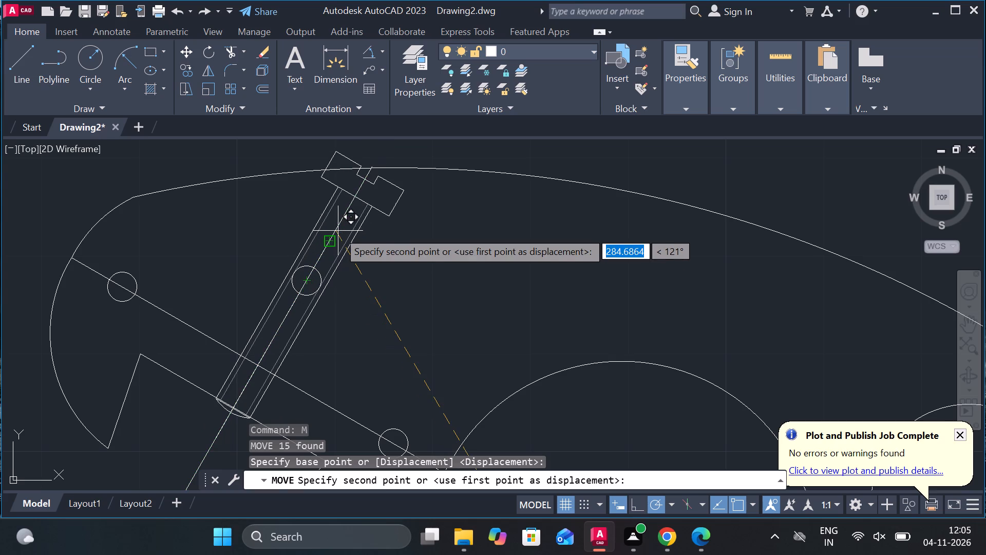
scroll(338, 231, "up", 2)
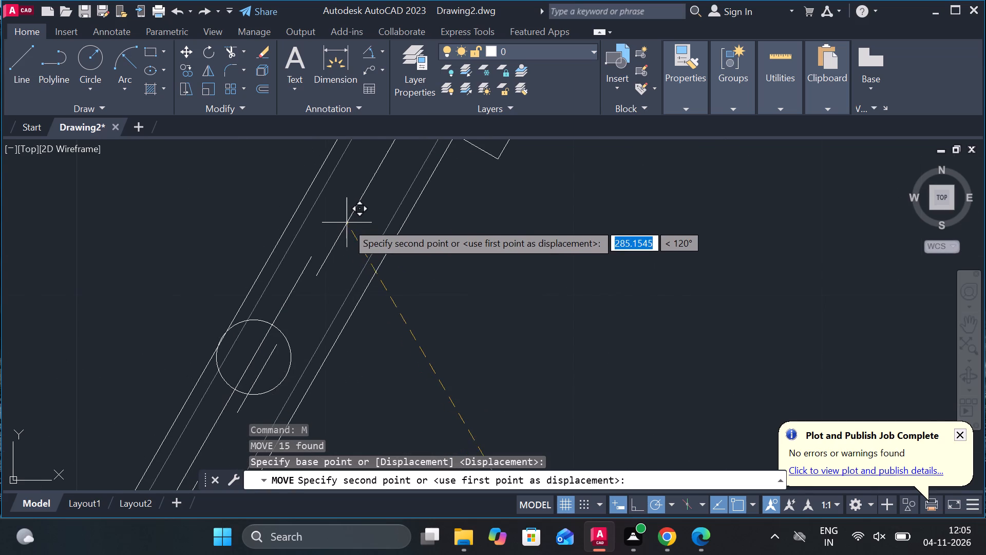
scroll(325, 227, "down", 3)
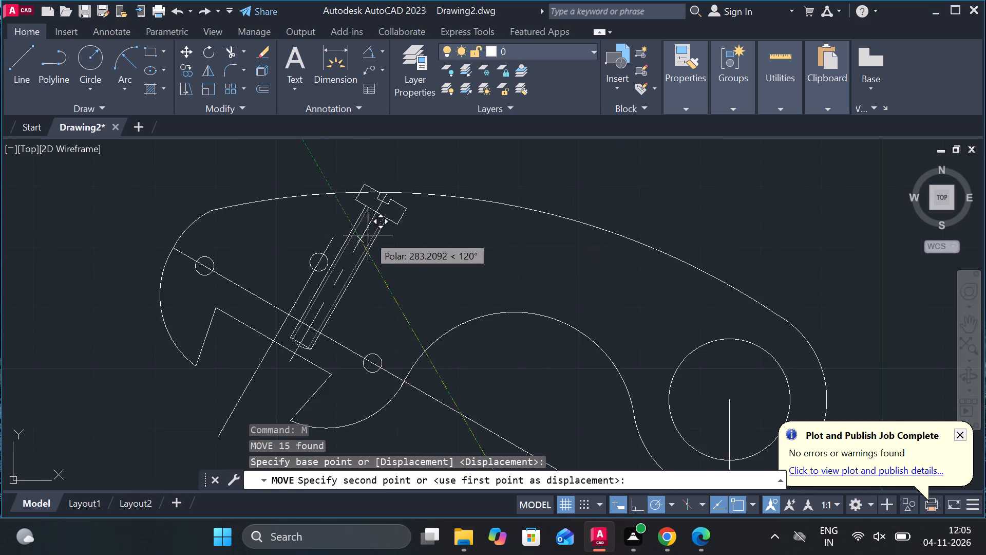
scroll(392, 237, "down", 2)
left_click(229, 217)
Lengthen the inclined centreline through the lever copy's middle small hole so its upper end passes the outer arc.
scroll(375, 245, "up", 3)
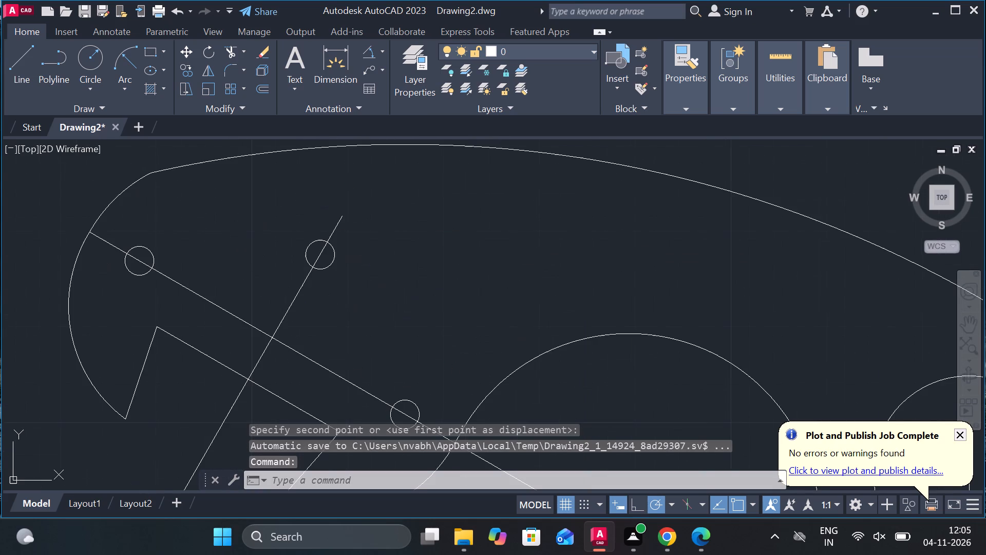
left_click(341, 227)
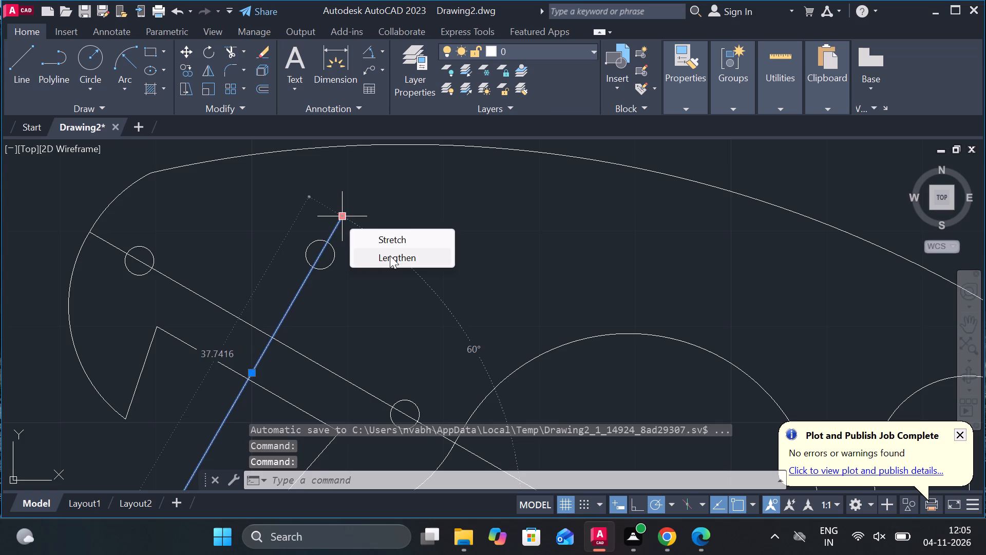
left_click(390, 255)
middle_click_drag(390, 266, 382, 335)
left_click(393, 180)
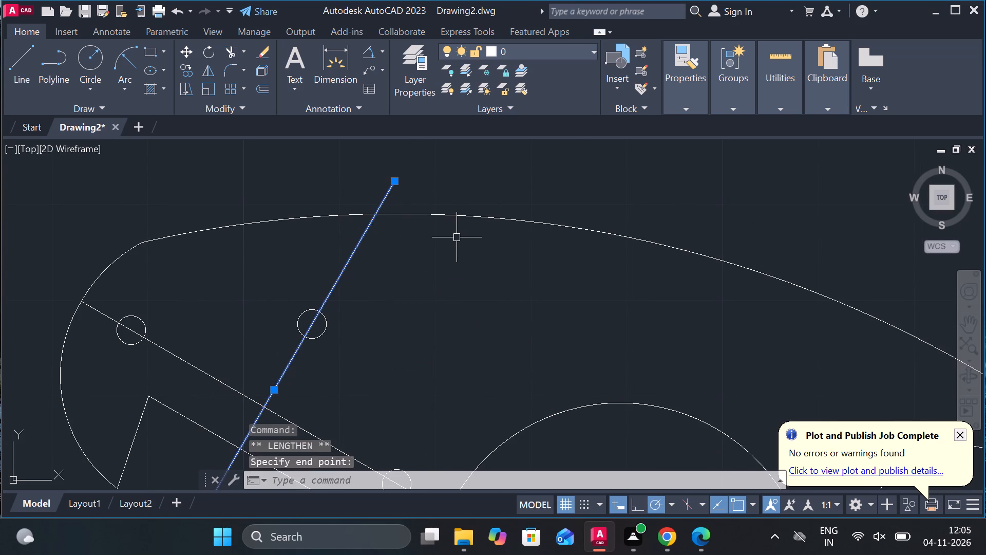
key("Escape")
Move the tilted screw from its centreline point under the head to where the inclined centreline crosses the lever's outer arc.
scroll(456, 261, "down", 1)
middle_click_drag(414, 299, 552, 286)
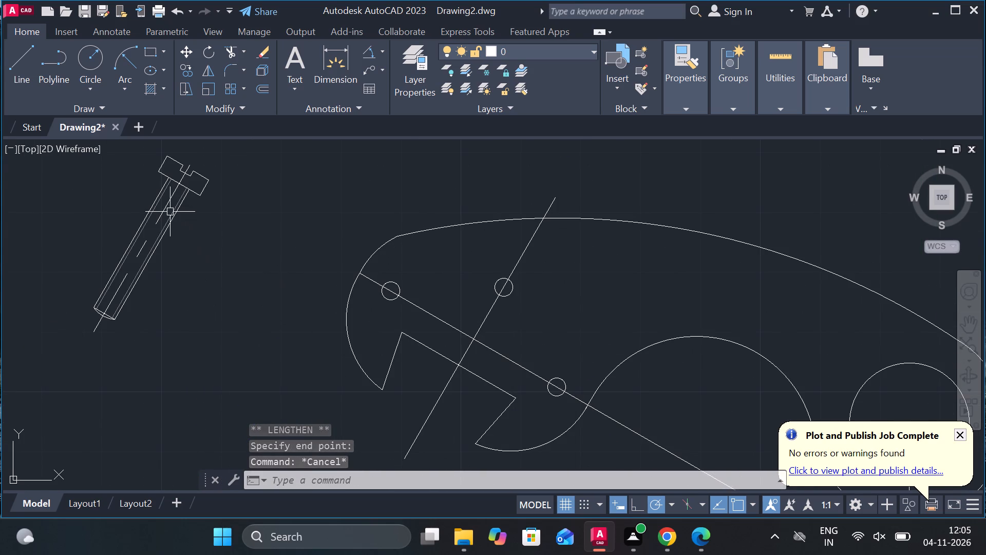
middle_click(130, 213)
scroll(130, 213, "down", 1)
left_click(84, 175)
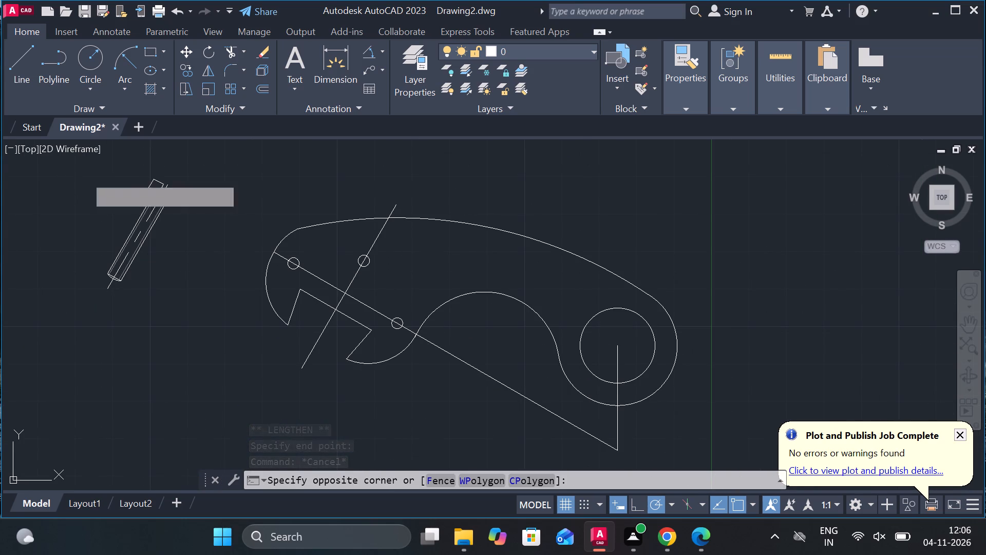
left_click(210, 332)
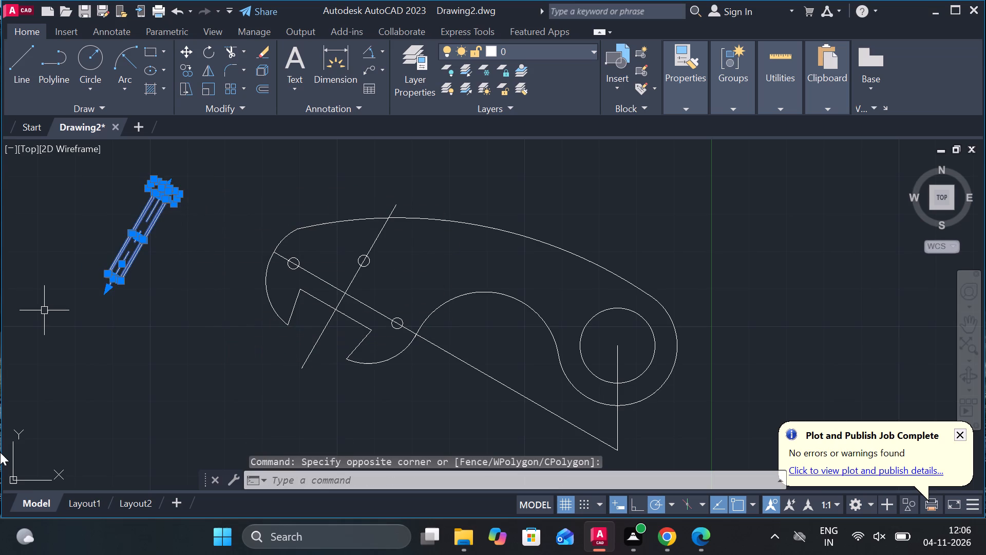
key("m")
key("Return")
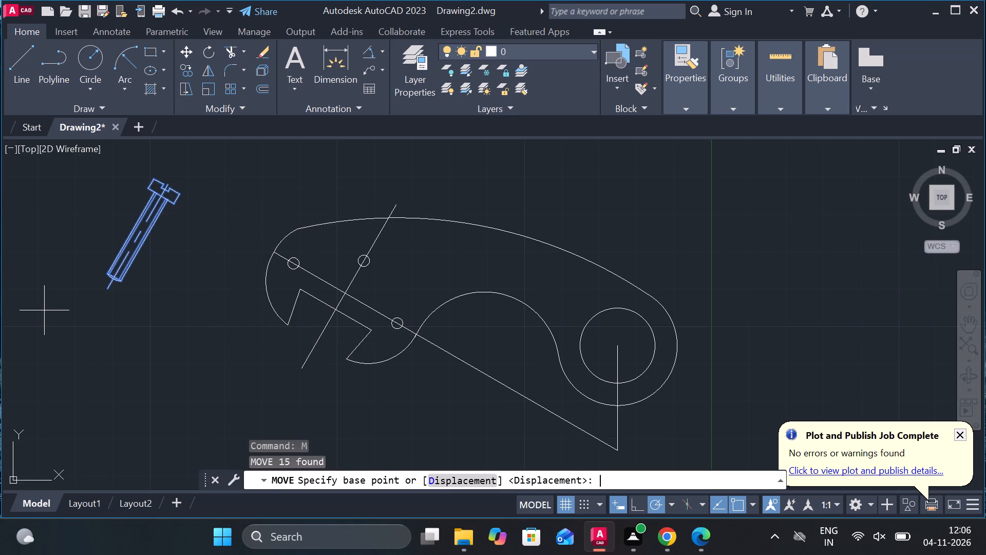
scroll(198, 210, "up", 3)
middle_click_drag(200, 254, 256, 356)
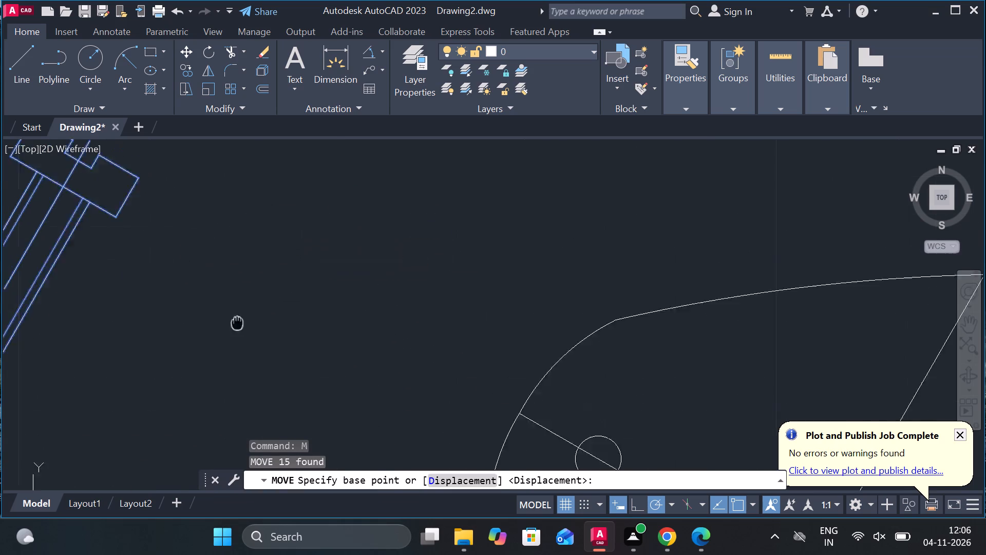
middle_click_drag(256, 356, 291, 395)
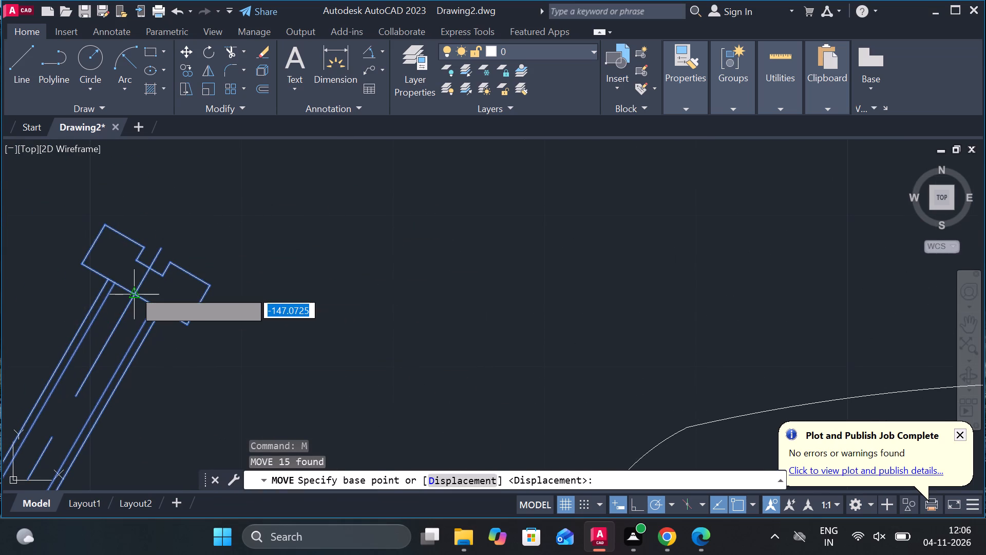
scroll(134, 290, "up", 3)
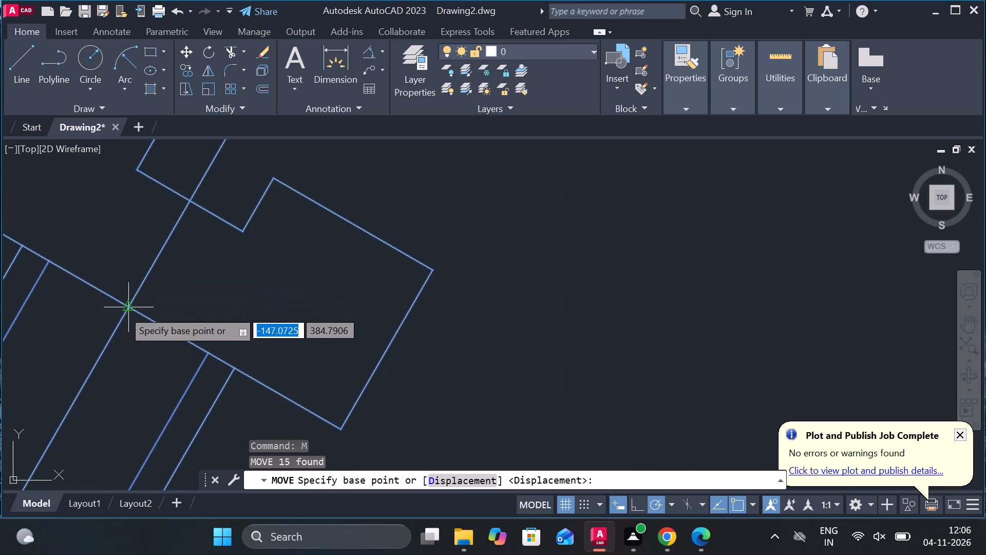
left_click(128, 310)
scroll(167, 306, "down", 3)
scroll(257, 305, "down", 2)
middle_click_drag(331, 332, 255, 316)
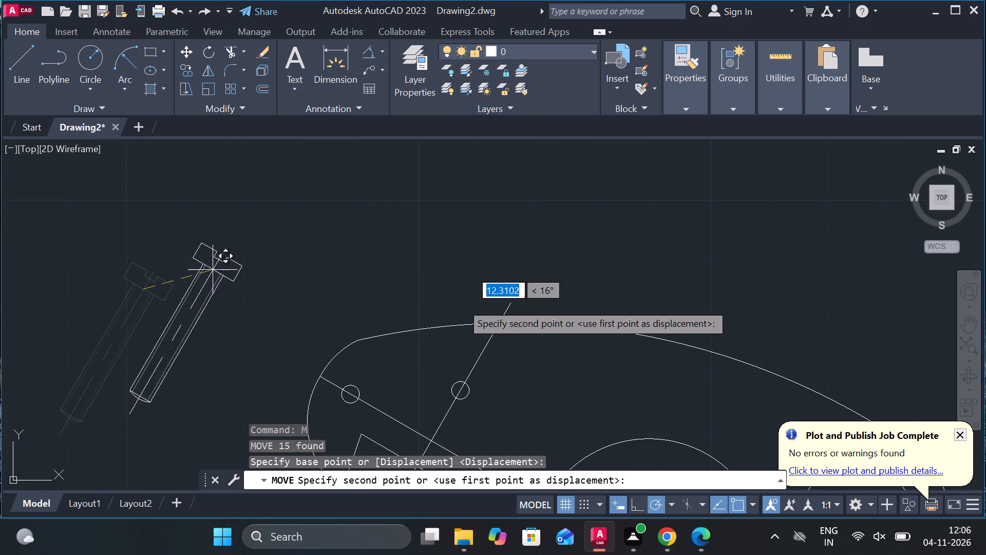
scroll(547, 314, "up", 2)
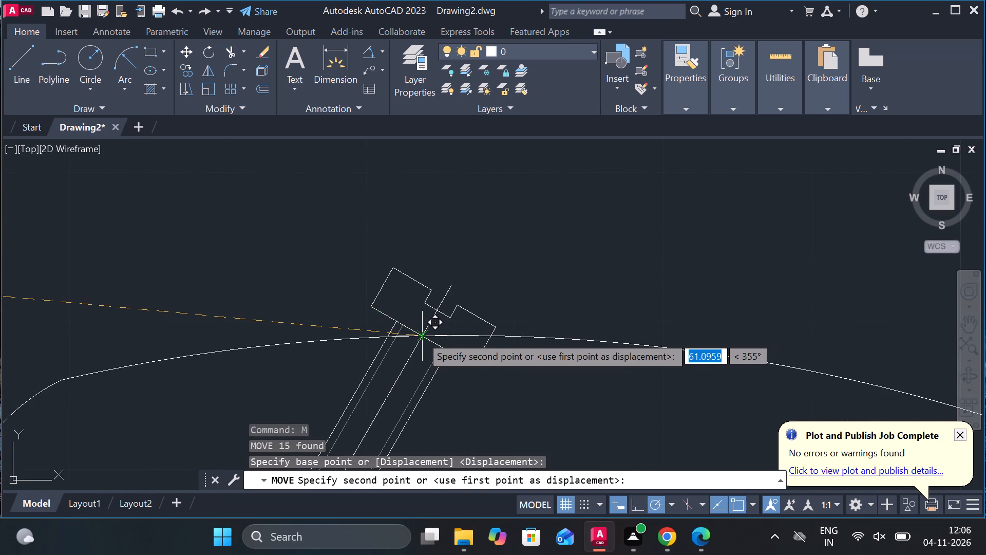
scroll(421, 336, "up", 2)
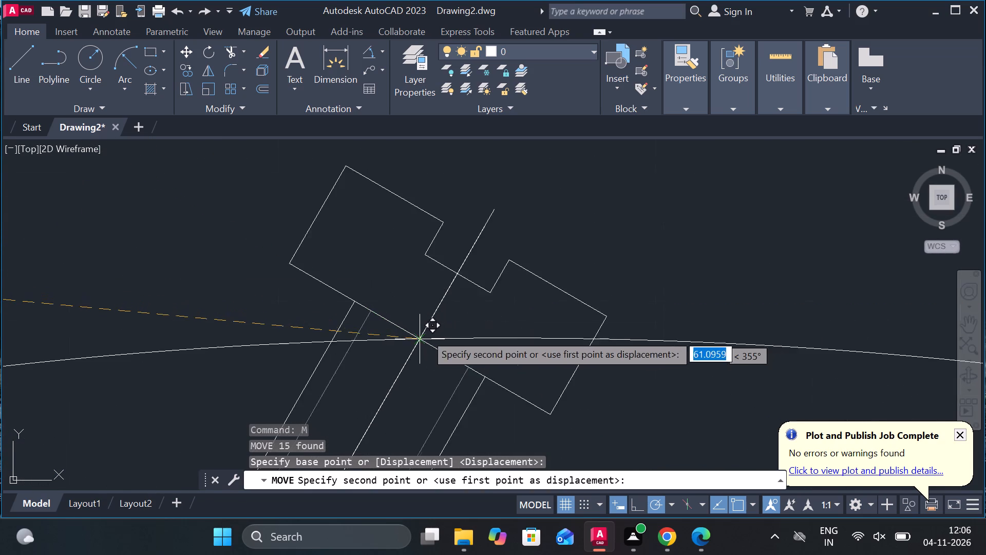
left_click(414, 339)
scroll(483, 337, "down", 3)
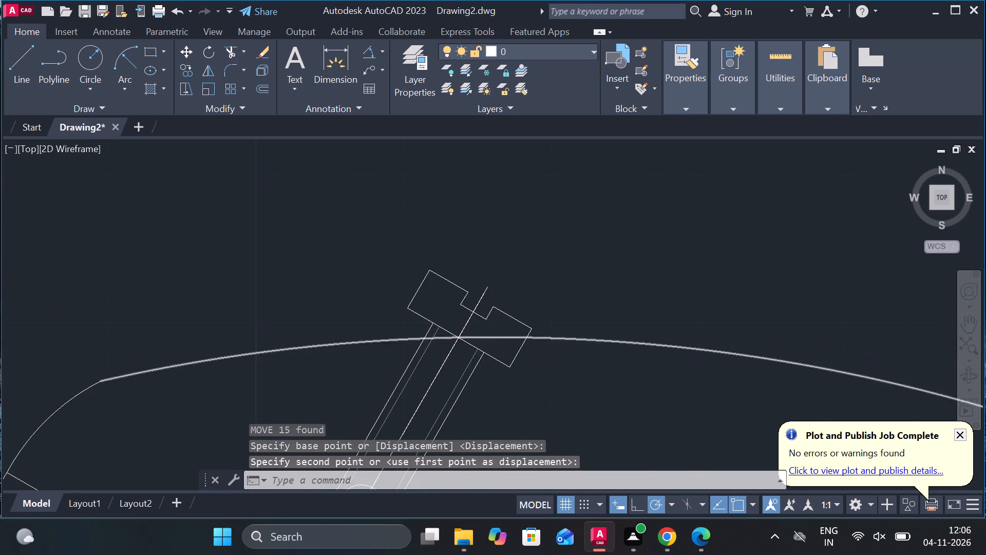
scroll(490, 337, "down", 2)
middle_click_drag(505, 368, 390, 304)
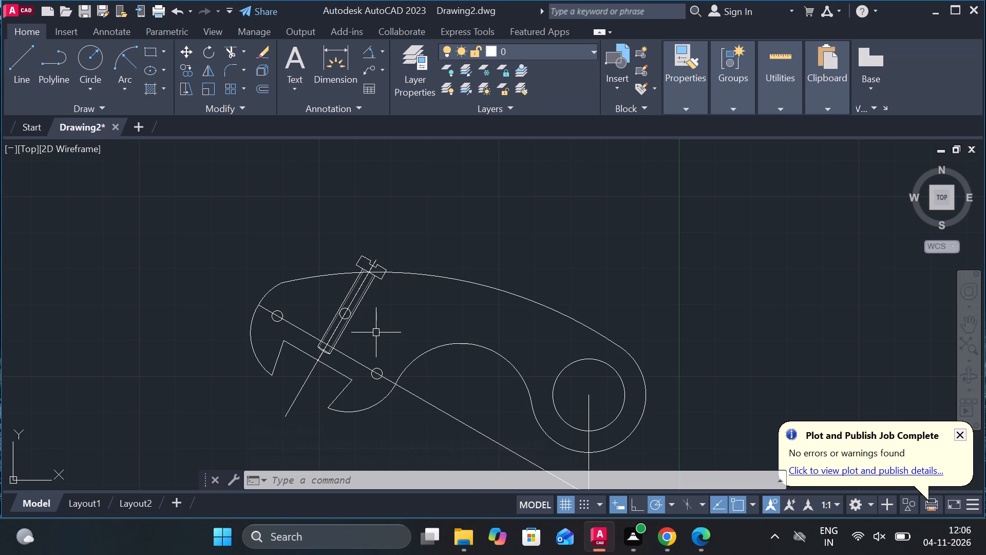
key("Escape")
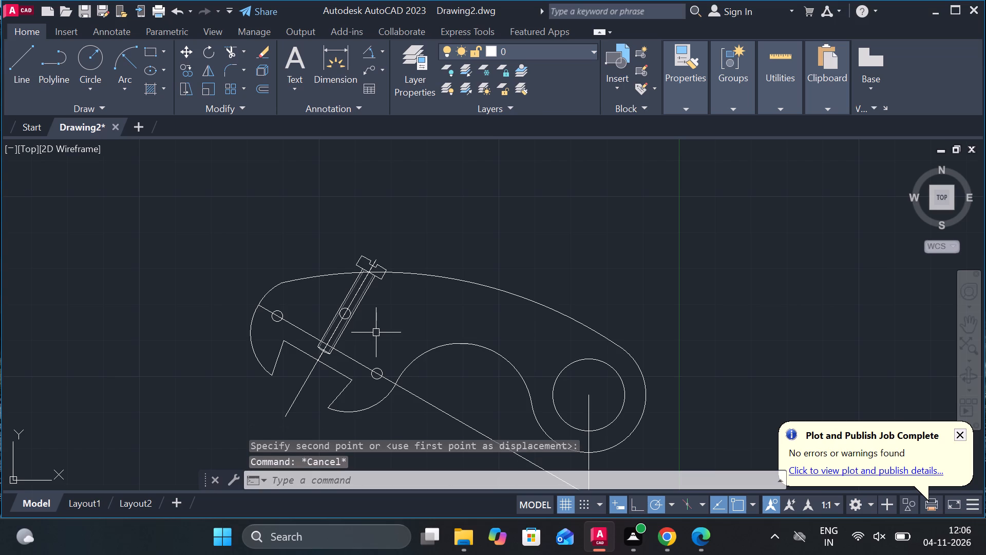
Trim the screw tip's hook-side half beyond the lever's long sloping line, and that side's inner thread line up to the small hole.
type("TR")
key("space")
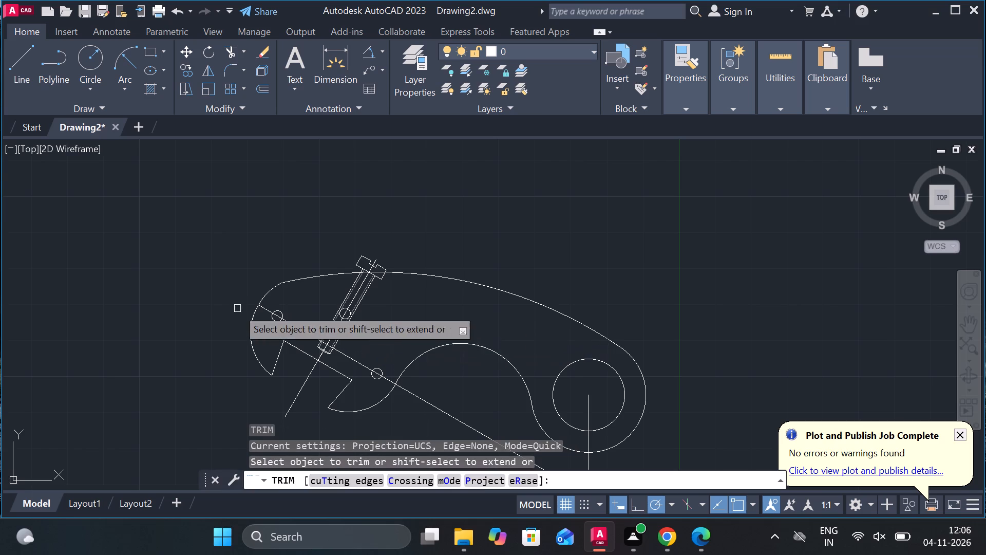
scroll(308, 348, "up", 3)
left_click(348, 344)
left_click(344, 337)
double_click(340, 347)
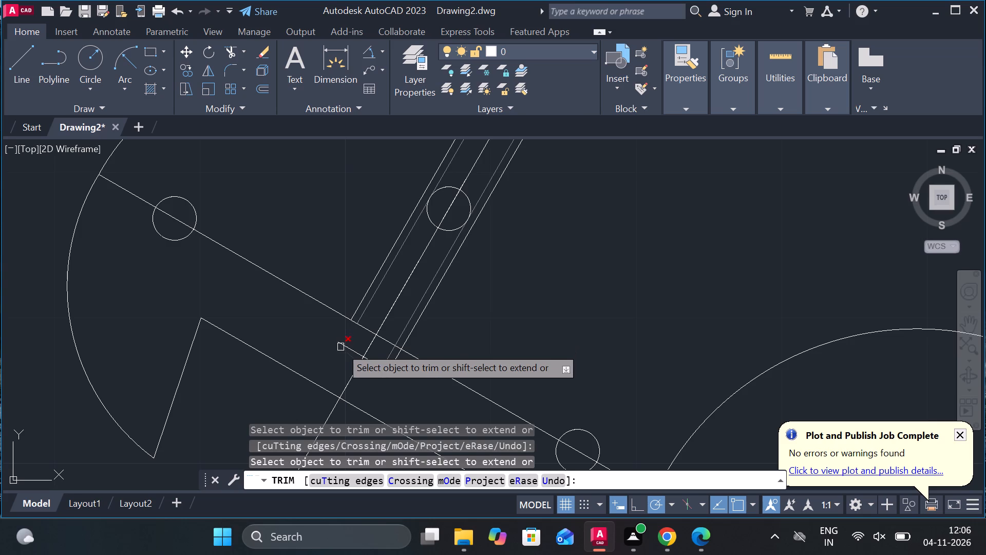
left_click(370, 303)
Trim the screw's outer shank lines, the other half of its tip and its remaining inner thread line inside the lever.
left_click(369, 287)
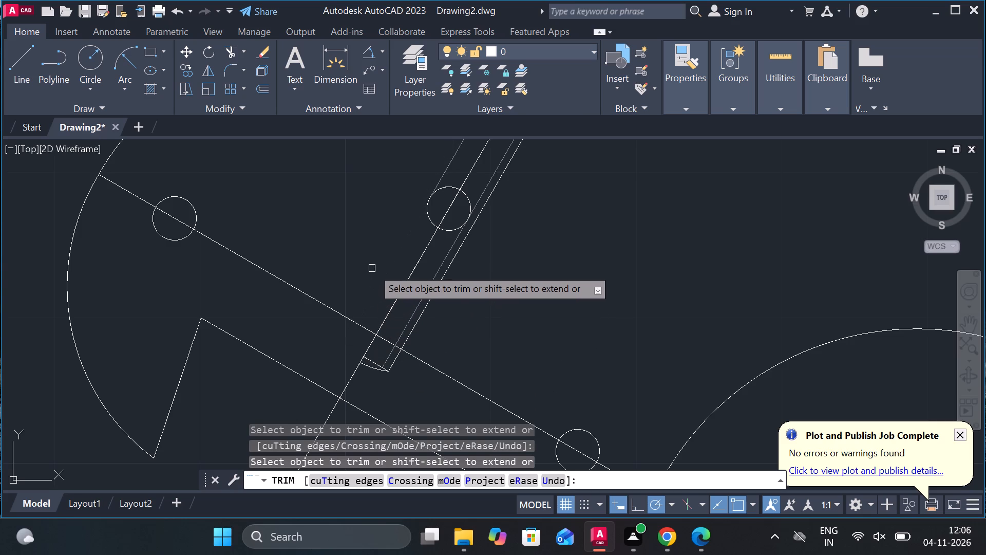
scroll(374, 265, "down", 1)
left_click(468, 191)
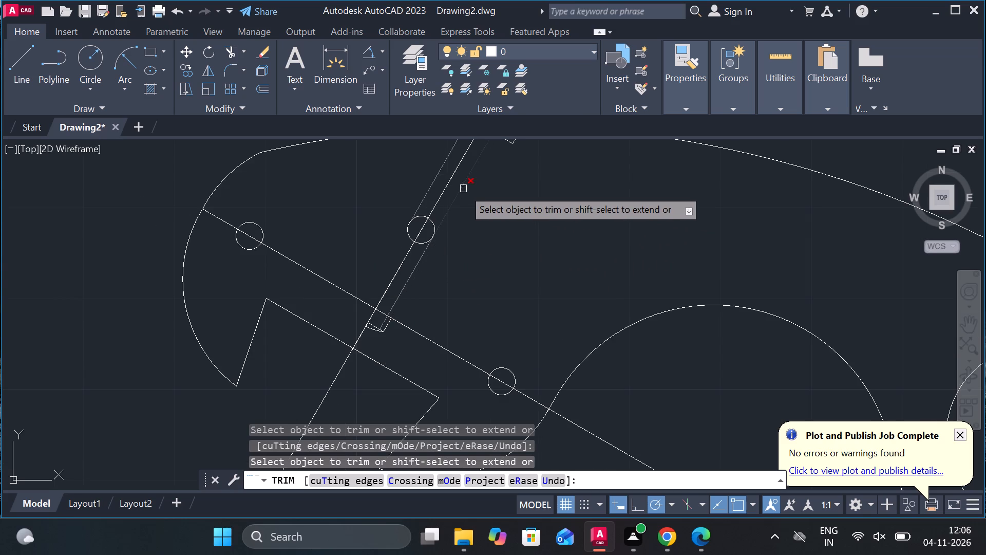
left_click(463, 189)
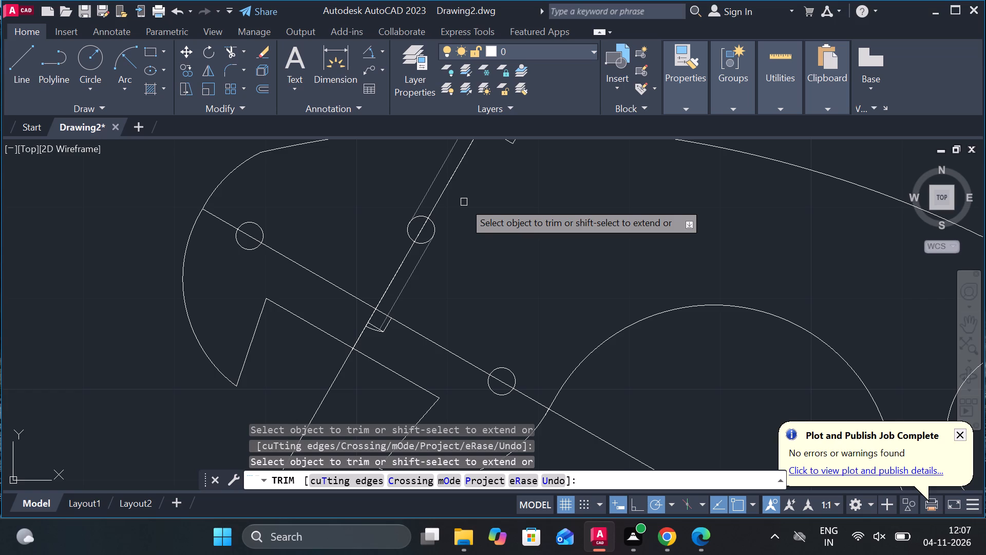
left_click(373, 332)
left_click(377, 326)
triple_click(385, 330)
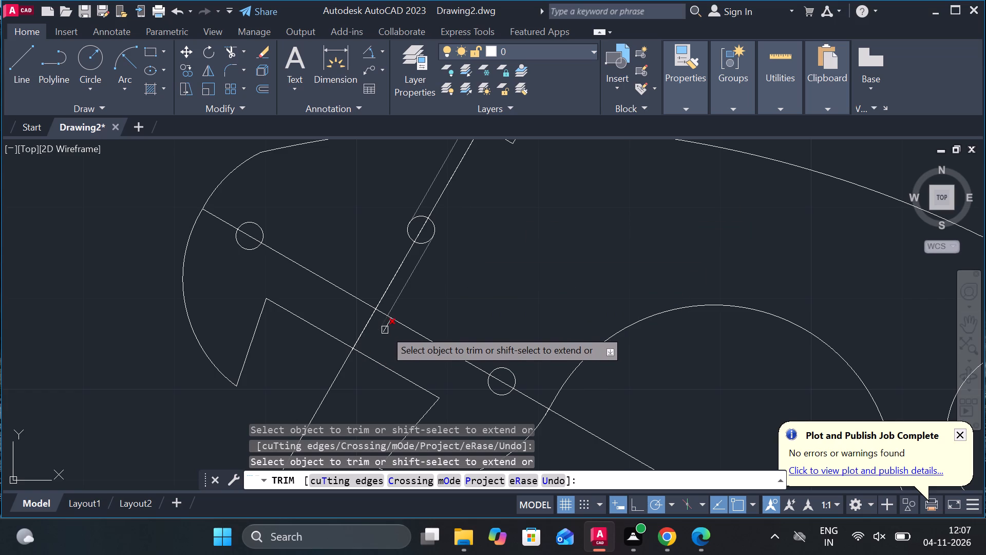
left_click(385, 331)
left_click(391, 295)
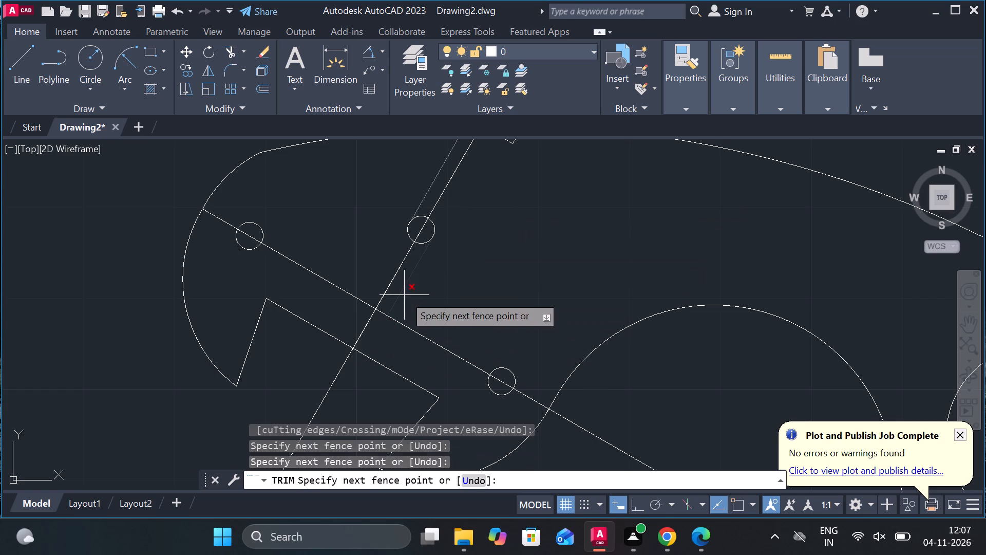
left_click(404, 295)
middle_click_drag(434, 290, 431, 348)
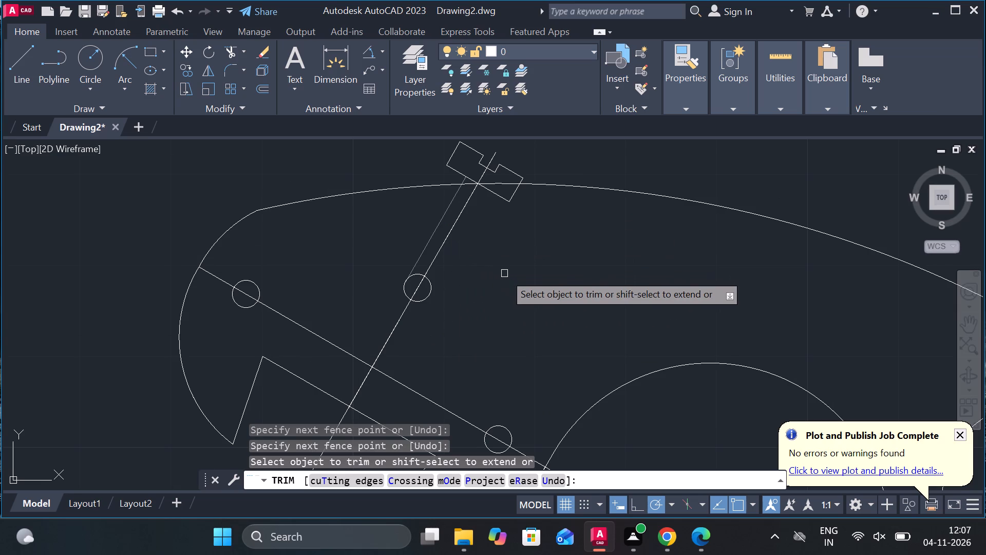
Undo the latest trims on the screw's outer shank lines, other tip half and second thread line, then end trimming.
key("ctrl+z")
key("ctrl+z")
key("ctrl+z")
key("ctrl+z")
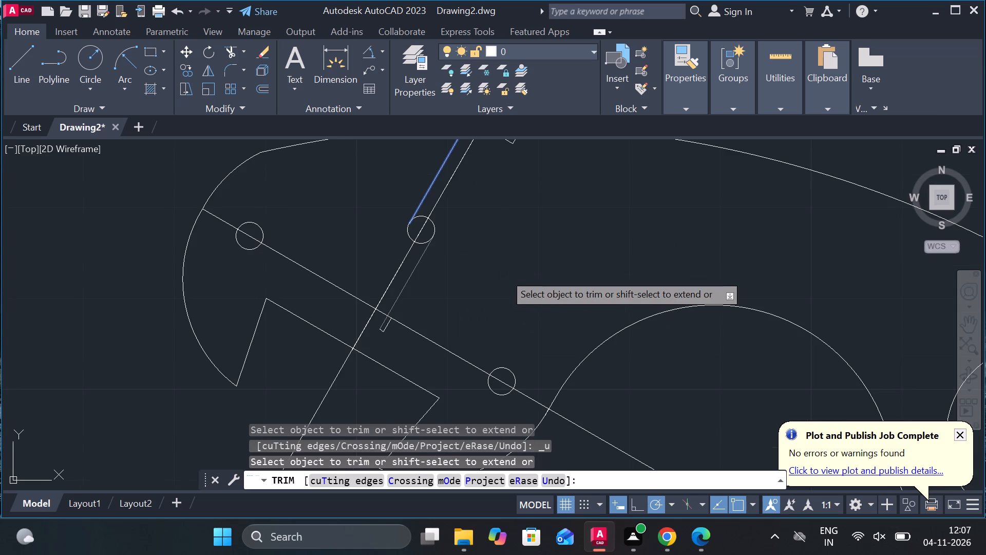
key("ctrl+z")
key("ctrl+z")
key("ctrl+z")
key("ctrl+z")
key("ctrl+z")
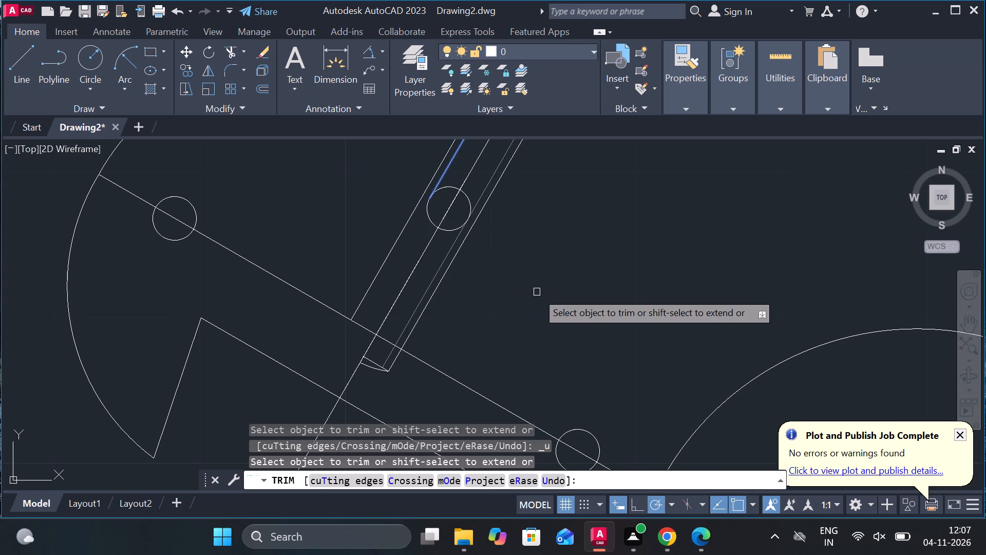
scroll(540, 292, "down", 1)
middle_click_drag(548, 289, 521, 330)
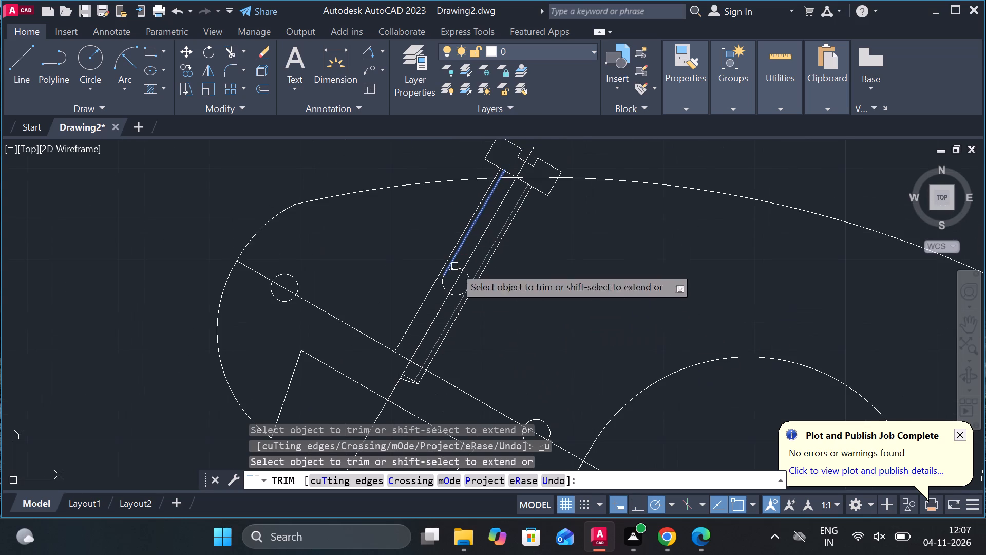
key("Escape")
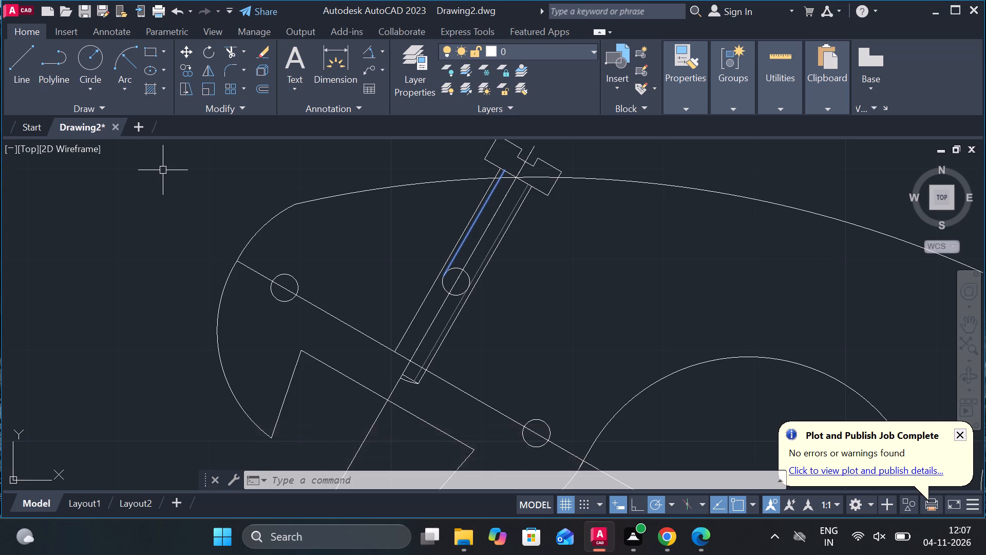
Draw a five-point fit spline as a break line around the screw shank, starting and ending on the lever's outer arc.
key("Escape")
type("SP")
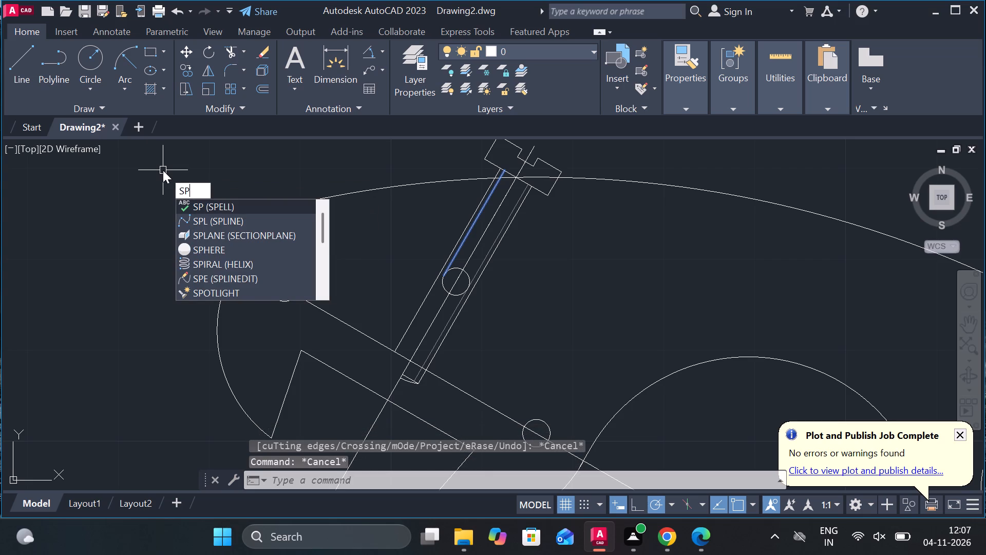
left_click(263, 228)
scroll(439, 221, "up", 1)
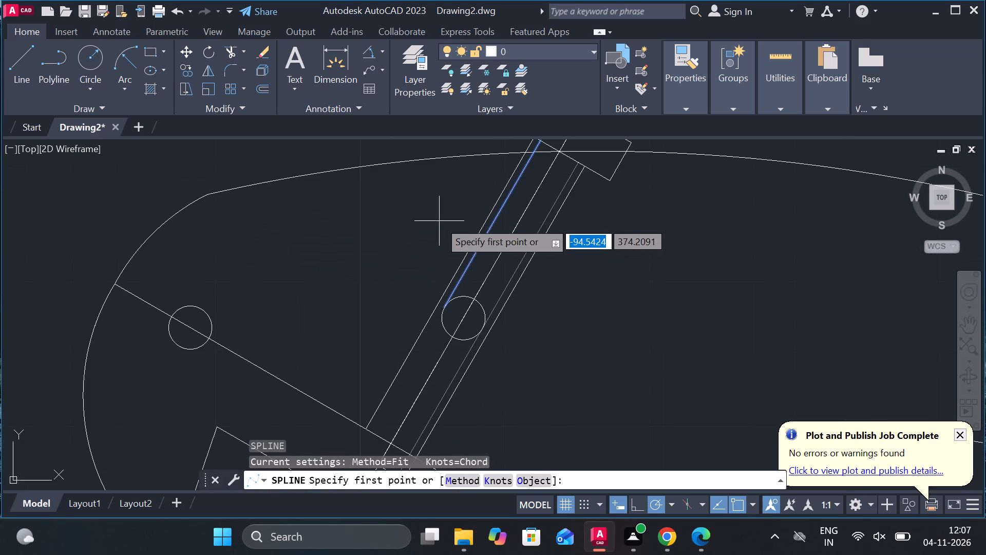
middle_click_drag(380, 243, 365, 251)
middle_click_drag(373, 324, 321, 354)
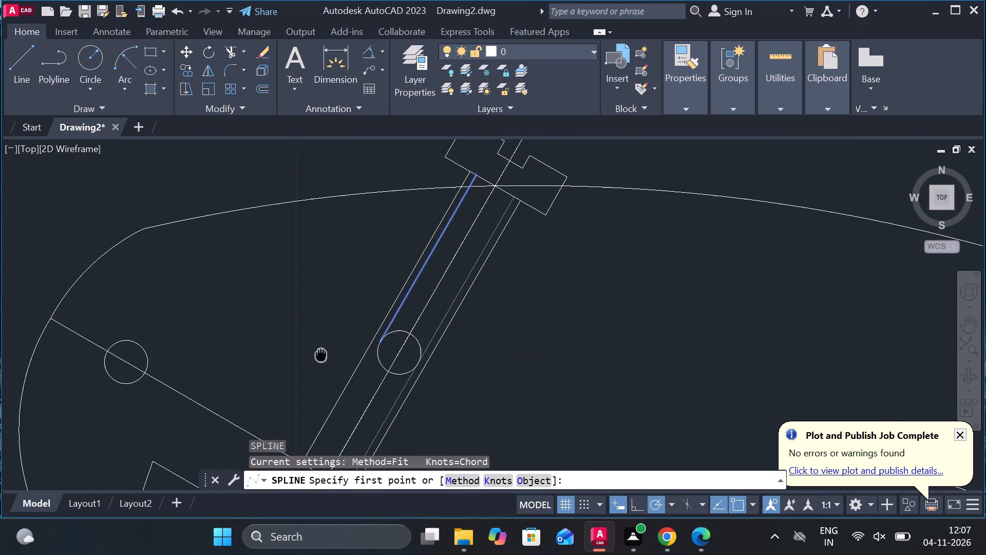
middle_click_drag(321, 354, 321, 354)
left_click(362, 197)
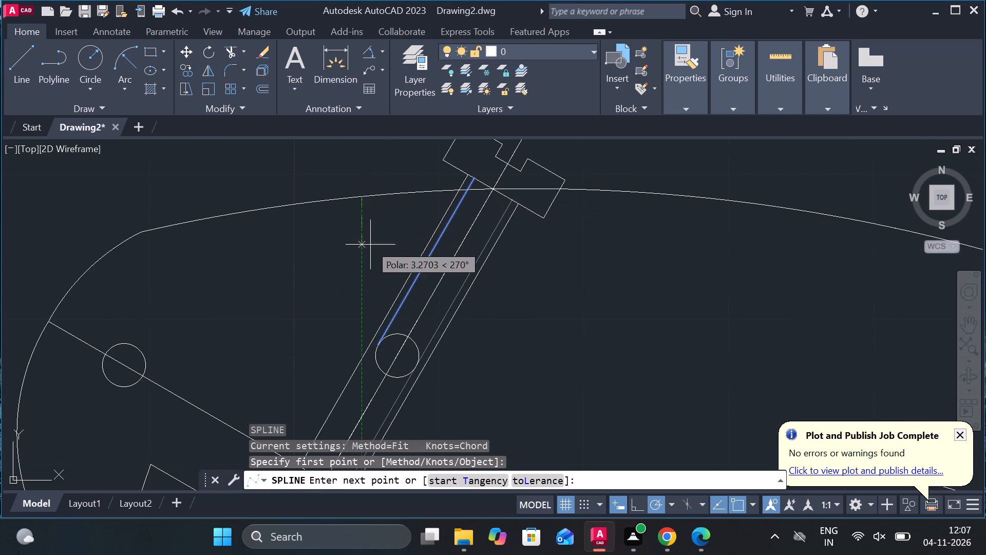
left_click(370, 246)
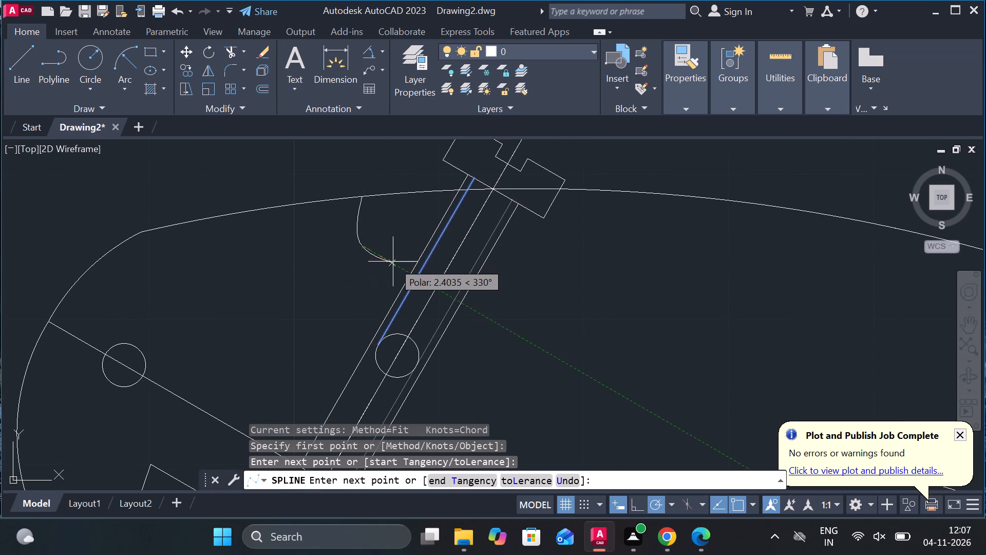
left_click(393, 262)
left_click(525, 310)
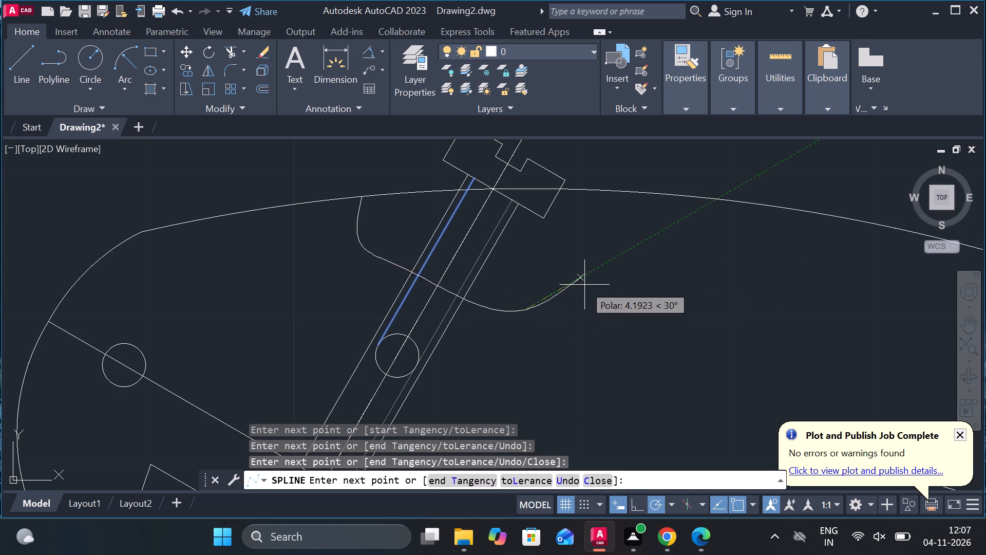
left_click(589, 276)
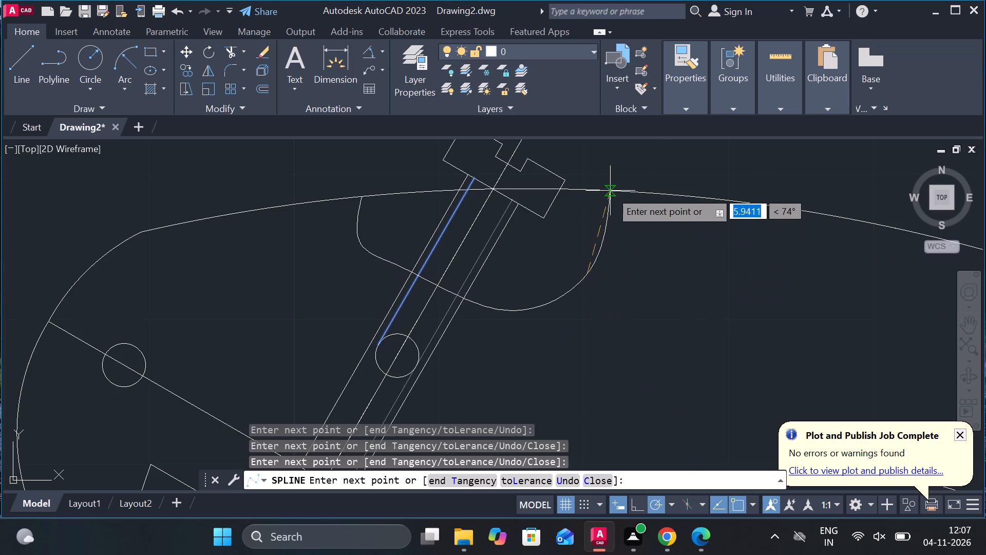
left_click(616, 190)
key("Return")
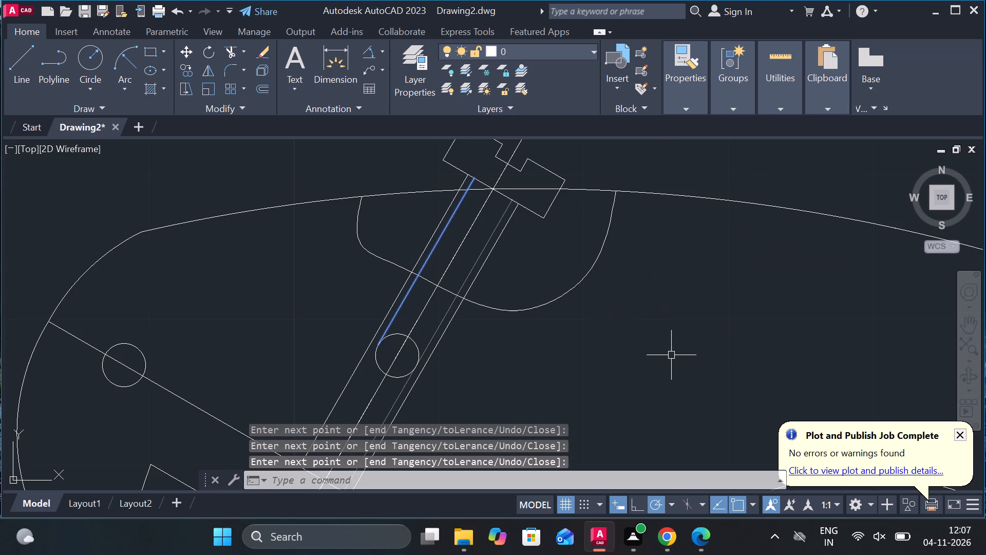
Trim the screw's shank and thread lines below the spline, including the leftover thread line beside the small hole.
type("TR")
key("space")
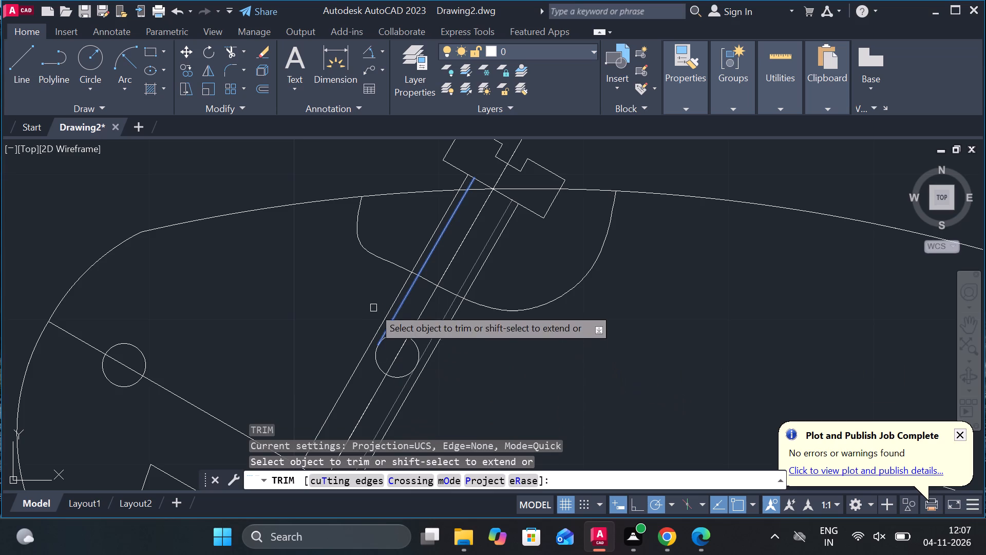
left_click(372, 303)
left_click(487, 354)
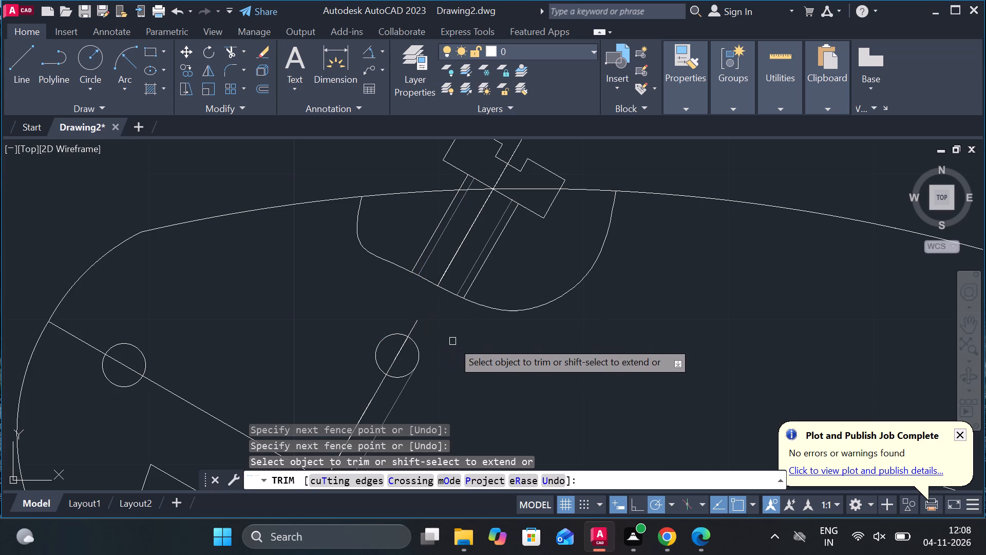
left_click(399, 388)
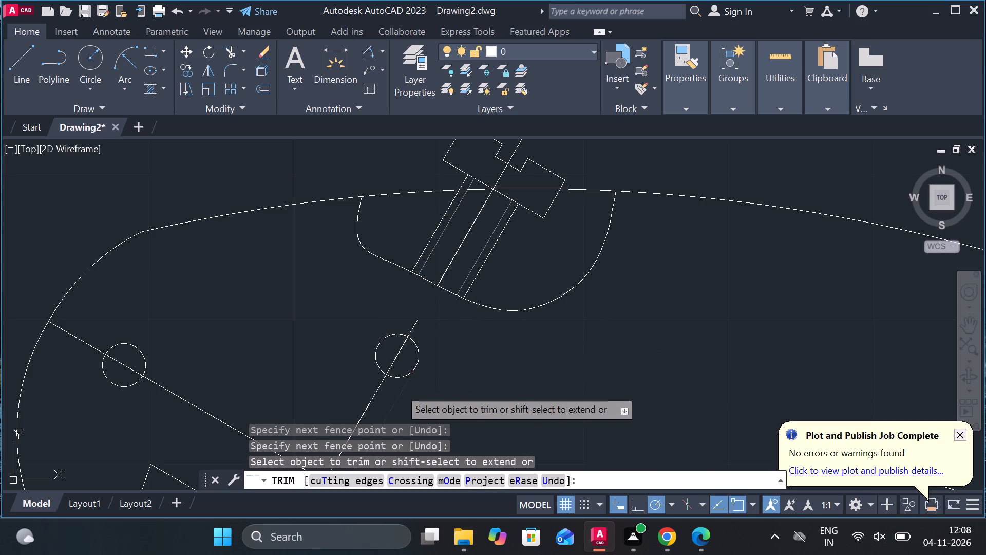
Remove the remaining screw tip pieces below the lever's long sloping line and end trimming.
middle_click_drag(465, 386, 486, 326)
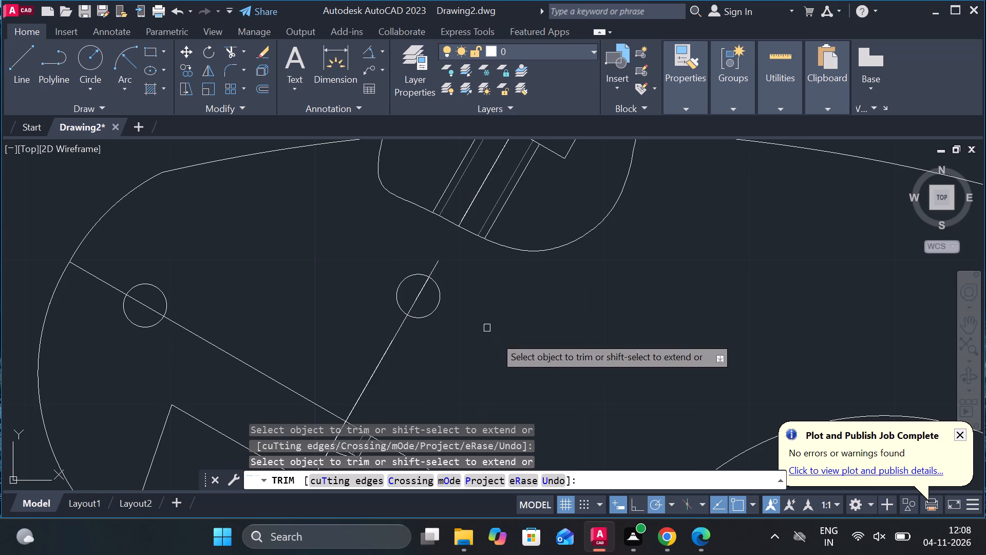
middle_click_drag(489, 355, 497, 111)
left_click(351, 214)
left_click(351, 208)
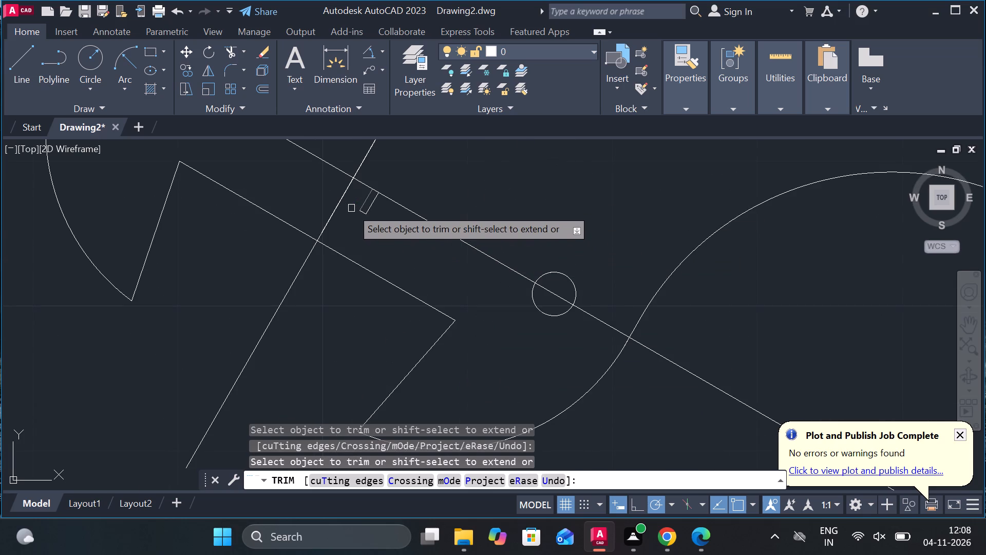
left_click(362, 207)
left_click(371, 211)
left_click(368, 205)
middle_click_drag(367, 215, 379, 300)
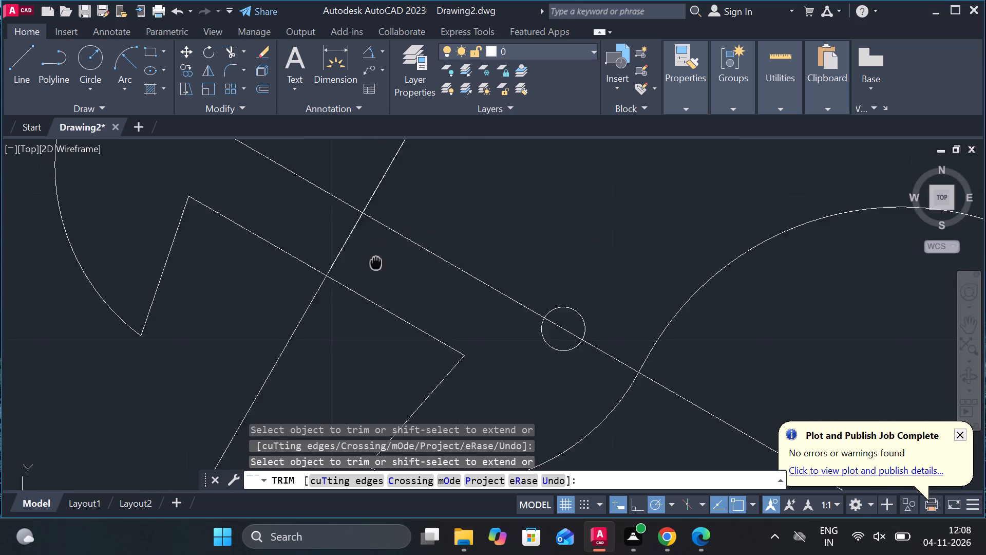
middle_click_drag(379, 300, 380, 315)
key("Escape")
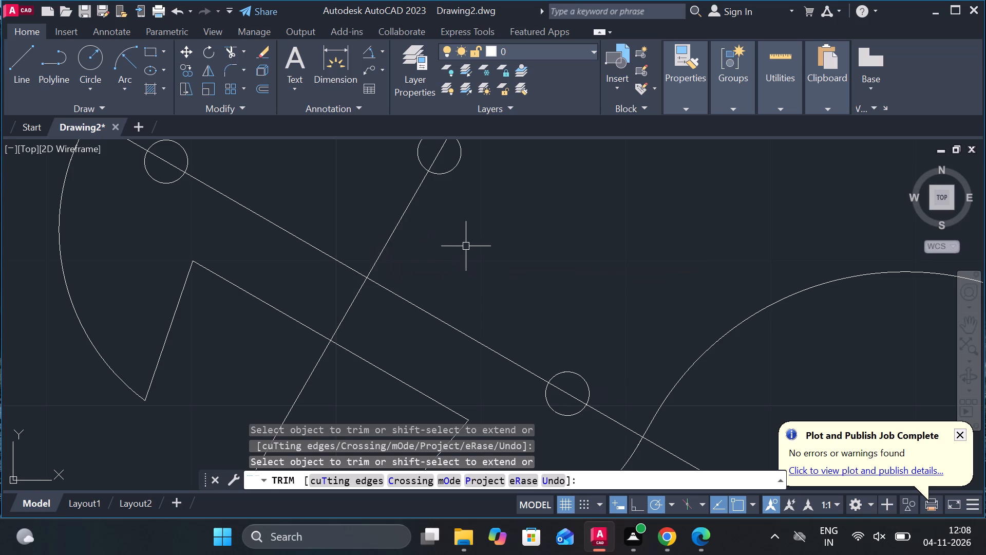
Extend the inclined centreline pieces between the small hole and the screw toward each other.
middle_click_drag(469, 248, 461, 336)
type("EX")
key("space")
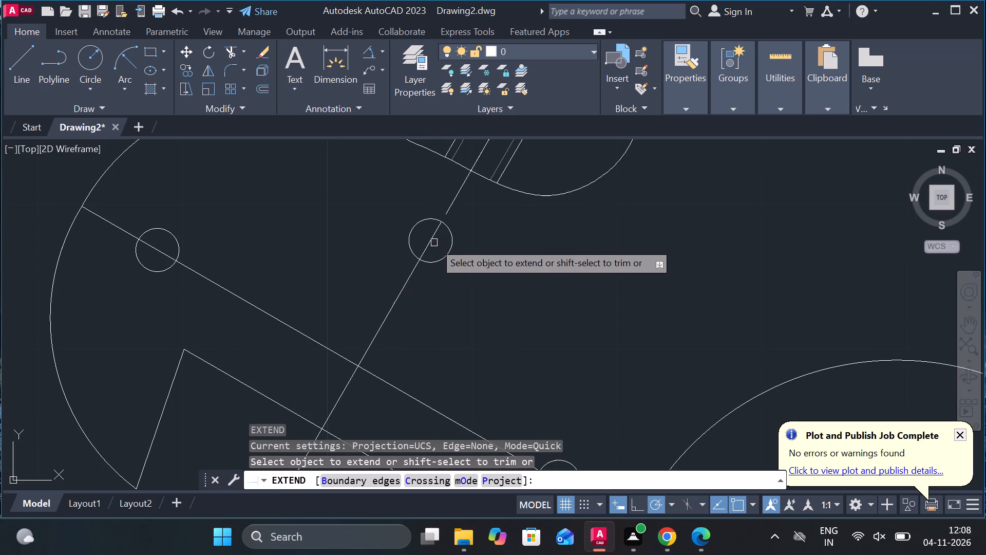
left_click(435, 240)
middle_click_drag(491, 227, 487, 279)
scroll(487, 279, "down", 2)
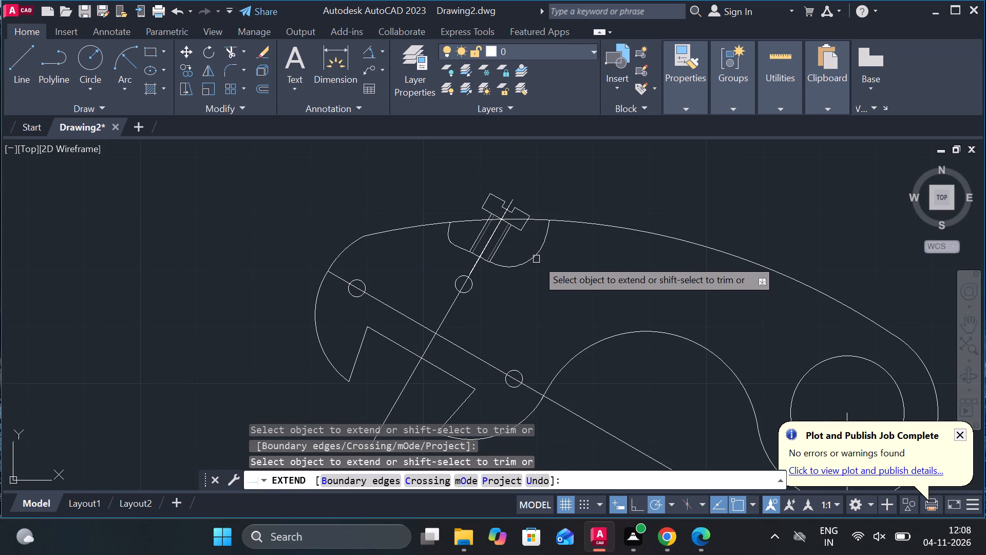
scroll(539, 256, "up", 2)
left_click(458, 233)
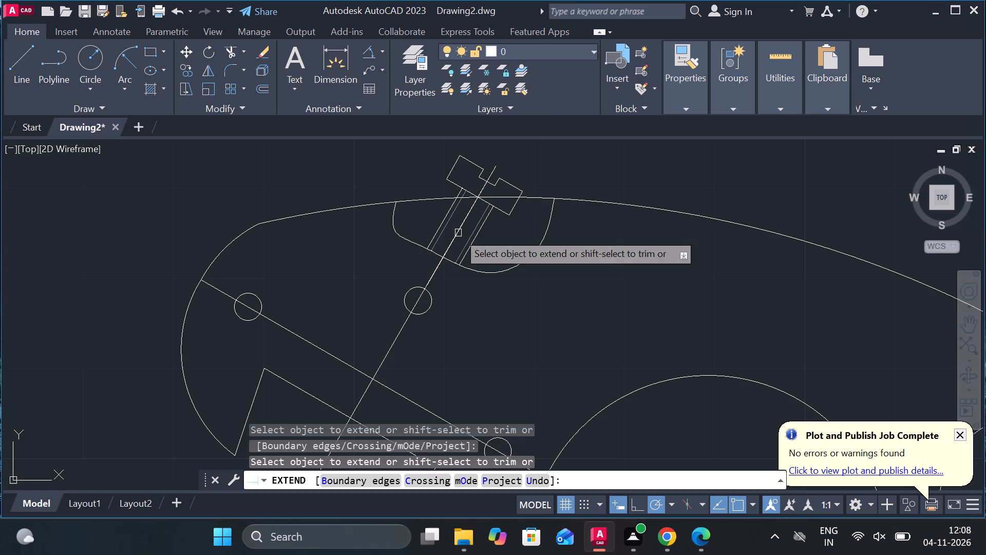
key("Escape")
Erase the duplicate centreline over the screw shank and the inclined centreline through the small hole.
left_click(453, 232)
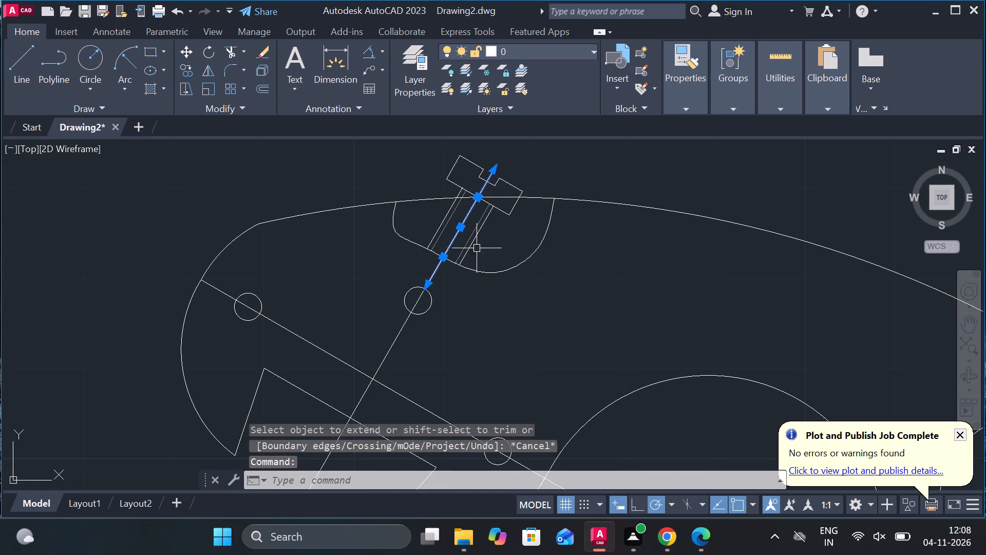
type("E")
key("space")
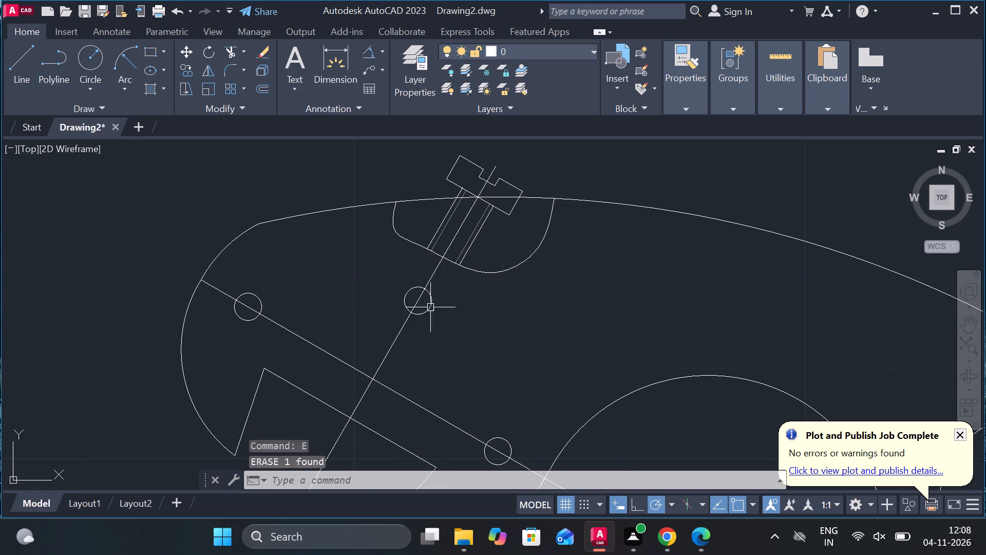
left_click(394, 334)
type("E")
key("space")
Lengthen the screw's remaining centreline from the spline down through the lever into the hook opening.
scroll(488, 338, "down", 1)
scroll(463, 281, "up", 2)
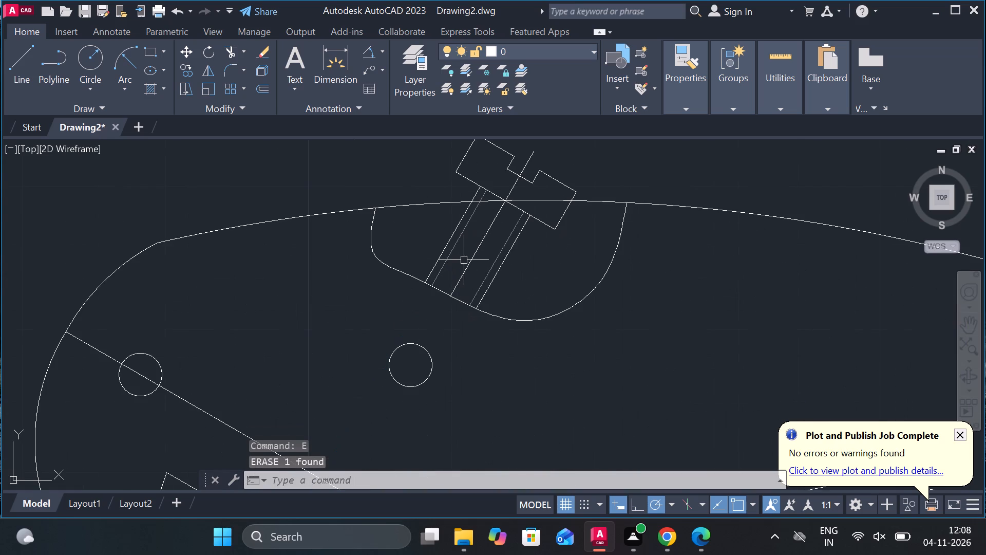
left_click(465, 262)
left_click(509, 333)
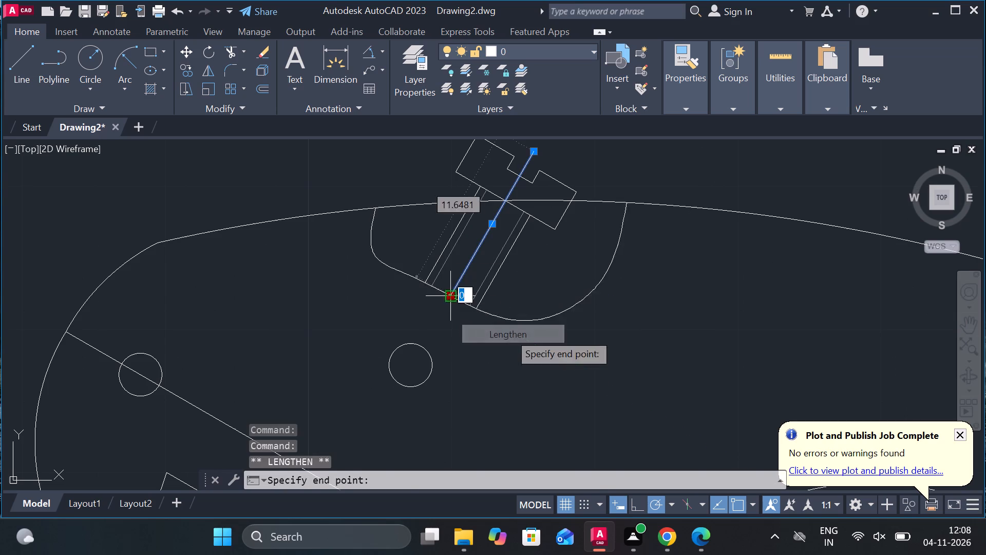
scroll(509, 333, "down", 3)
middle_click_drag(473, 374, 473, 298)
scroll(446, 335, "up", 1)
left_click(448, 335)
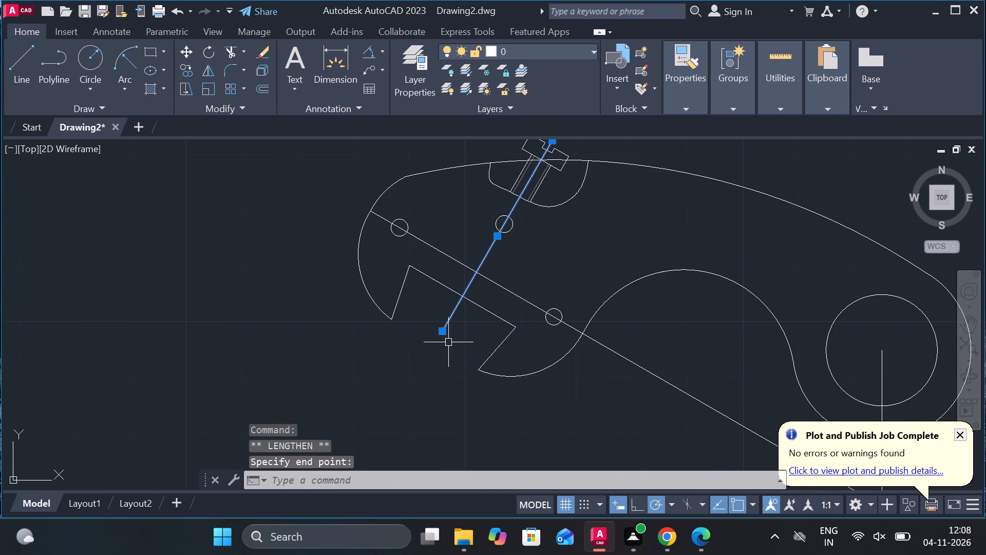
key("Escape")
Set the lengthened screw centreline's linetype to CENTER2.
scroll(591, 263, "down", 1)
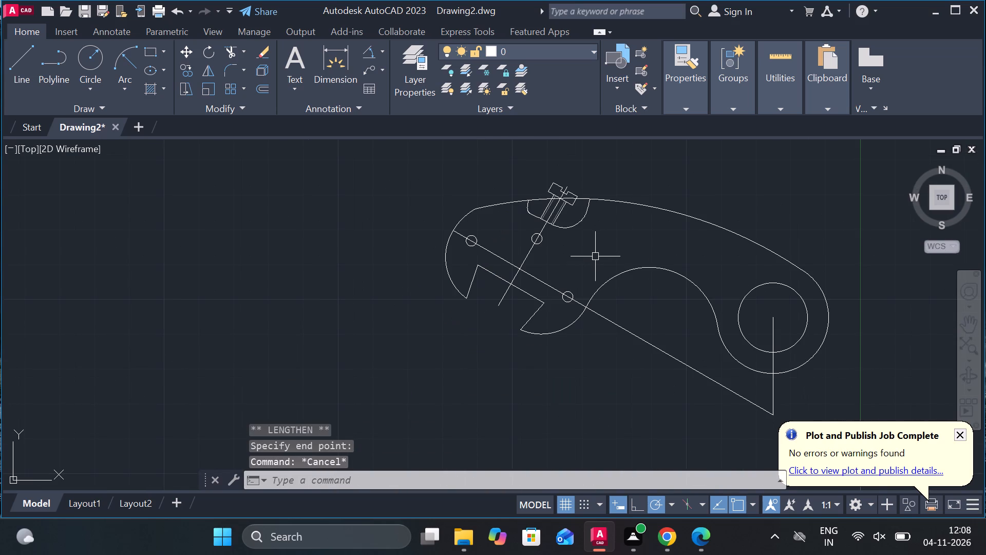
left_click(532, 251)
left_click(682, 110)
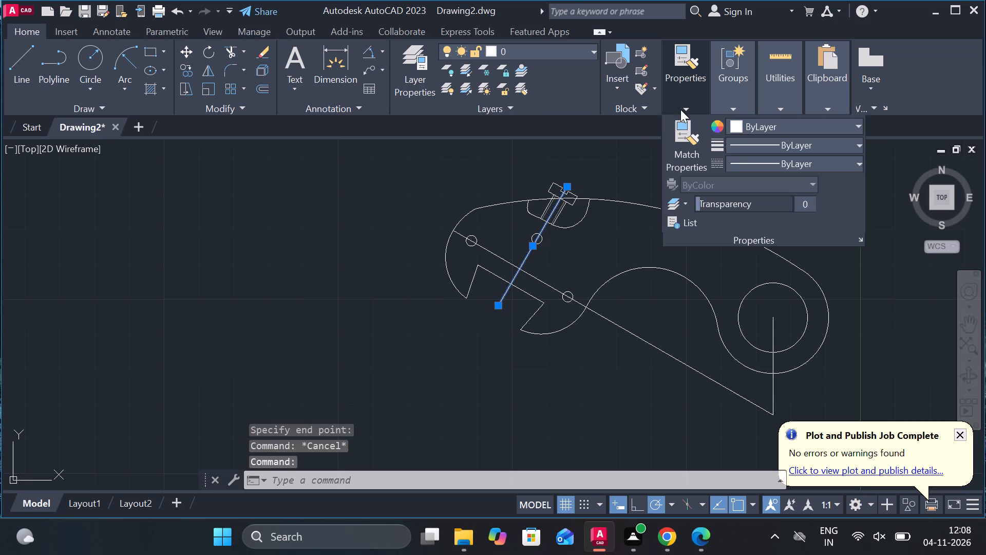
left_click(754, 162)
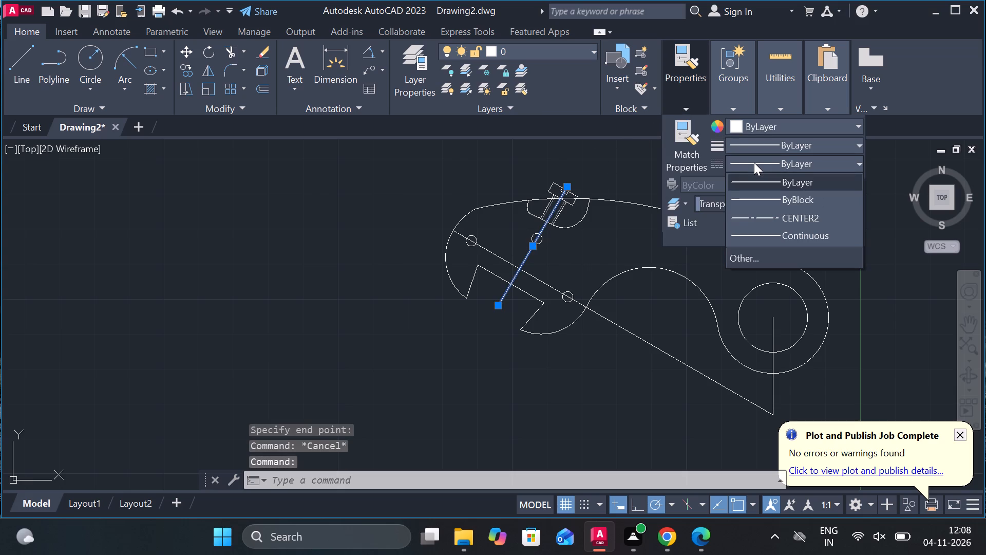
left_click(794, 215)
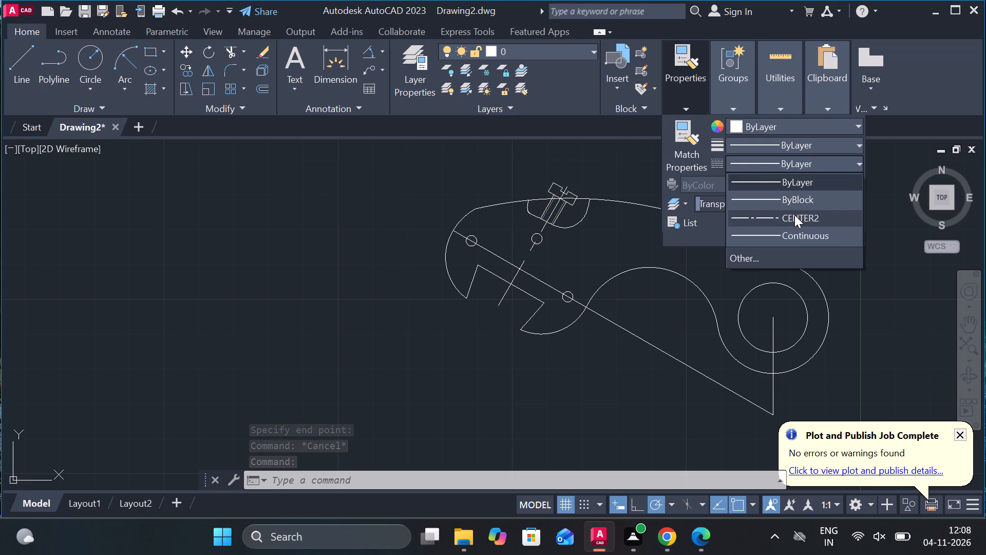
scroll(604, 342, "down", 2)
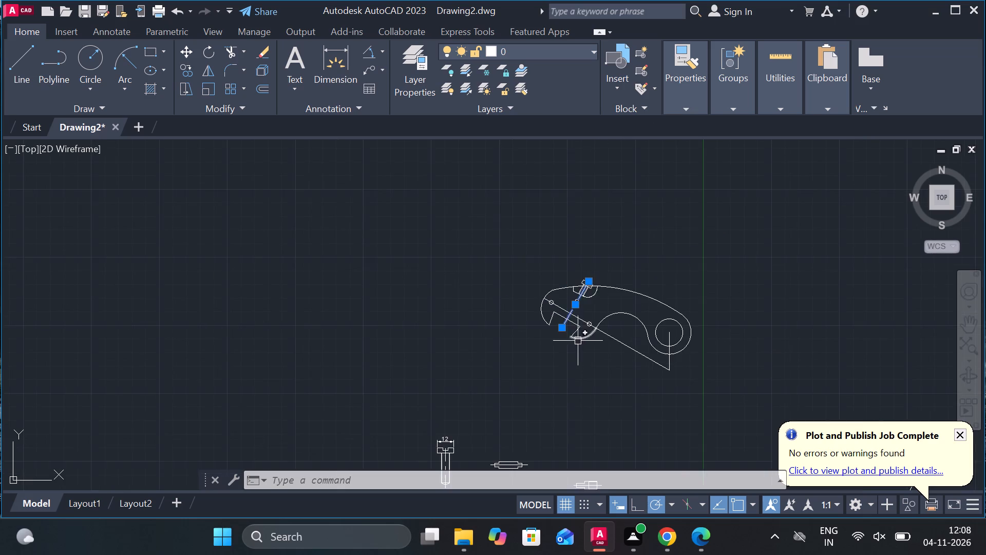
middle_click_drag(565, 348, 472, 319)
key("Escape")
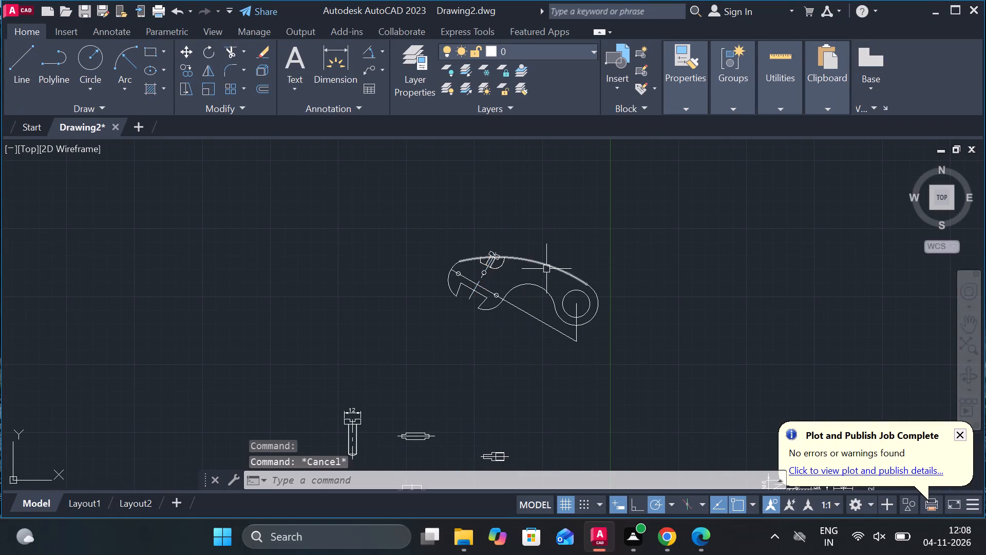
Move the undimensioned clamp ring copy by its bore centre onto the centre of the lever's large hole.
scroll(547, 269, "up", 2)
middle_click_drag(561, 299, 364, 223)
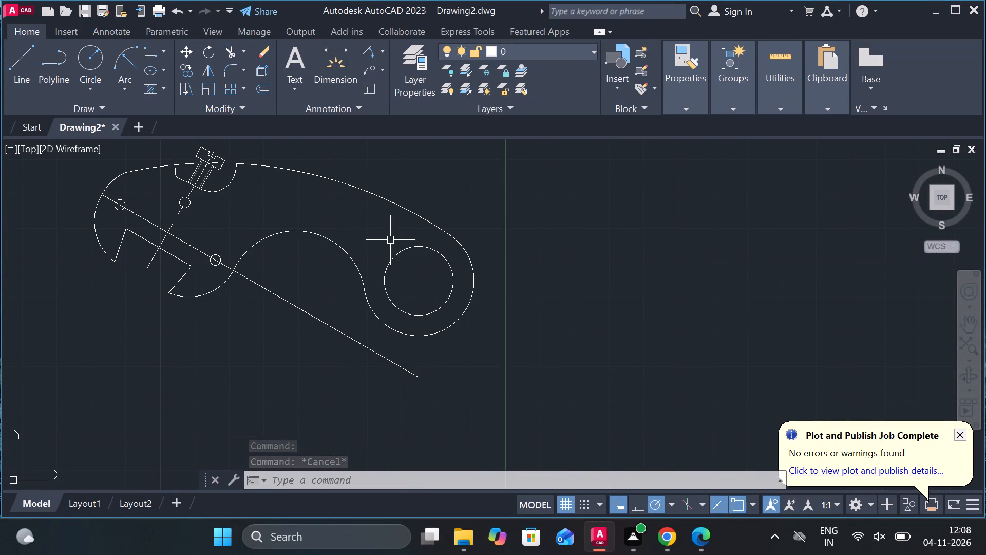
scroll(463, 282, "down", 3)
middle_click_drag(500, 306, 477, 299)
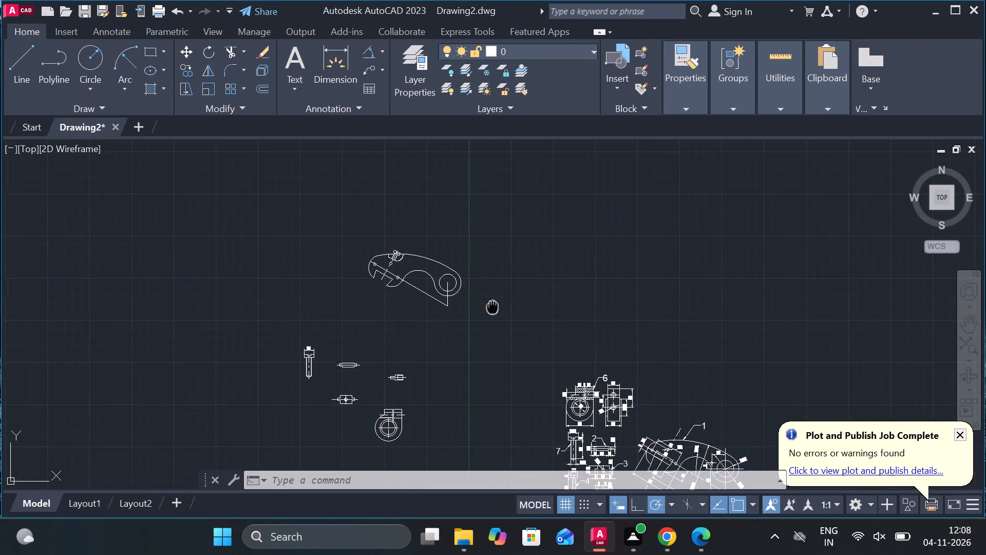
middle_click_drag(477, 299, 442, 225)
scroll(553, 309, "up", 2)
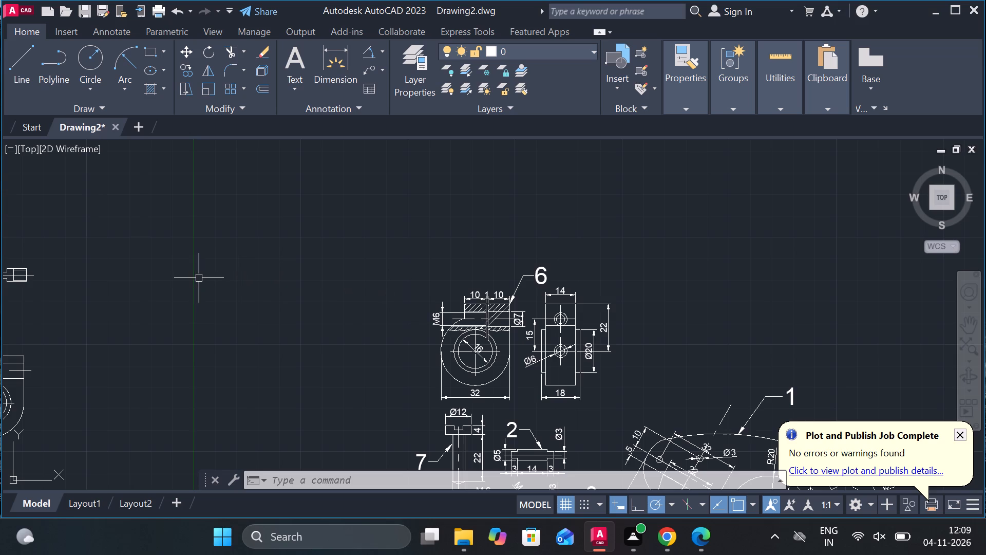
scroll(197, 250, "down", 2)
scroll(170, 297, "up", 1)
scroll(86, 282, "up", 2)
middle_click_drag(103, 282, 110, 282)
middle_click_drag(84, 320, 256, 318)
left_click(211, 277)
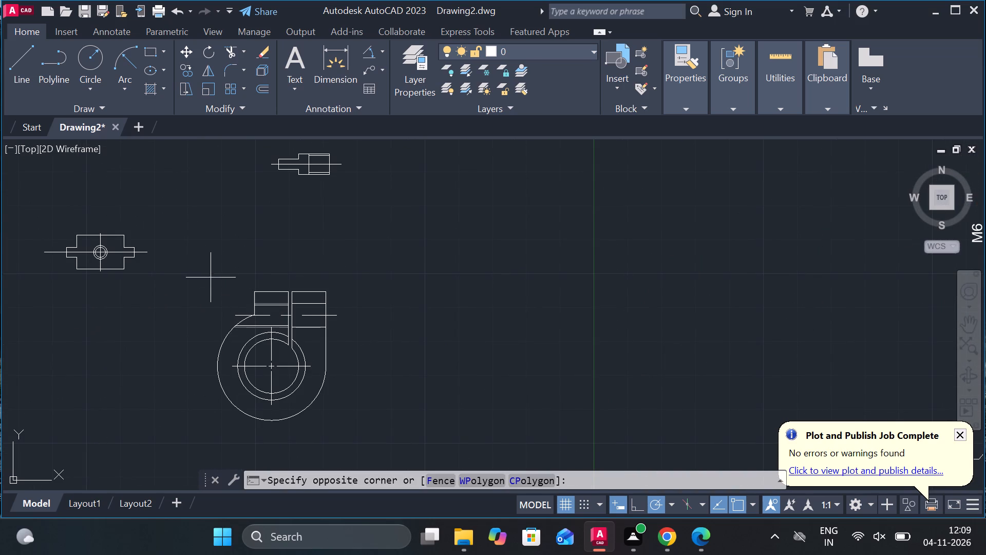
left_click(419, 427)
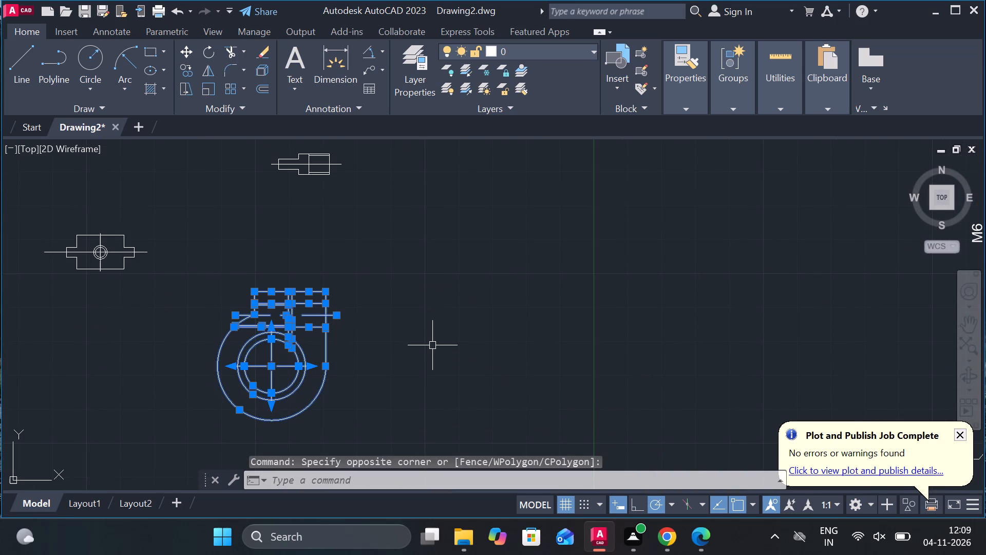
key("m")
key("Return")
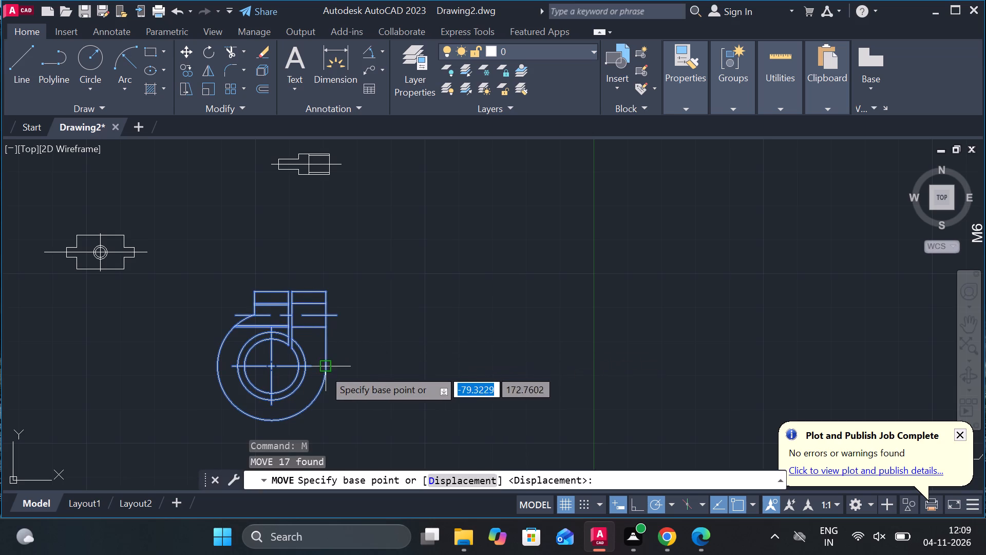
left_click(270, 364)
scroll(314, 327, "down", 1)
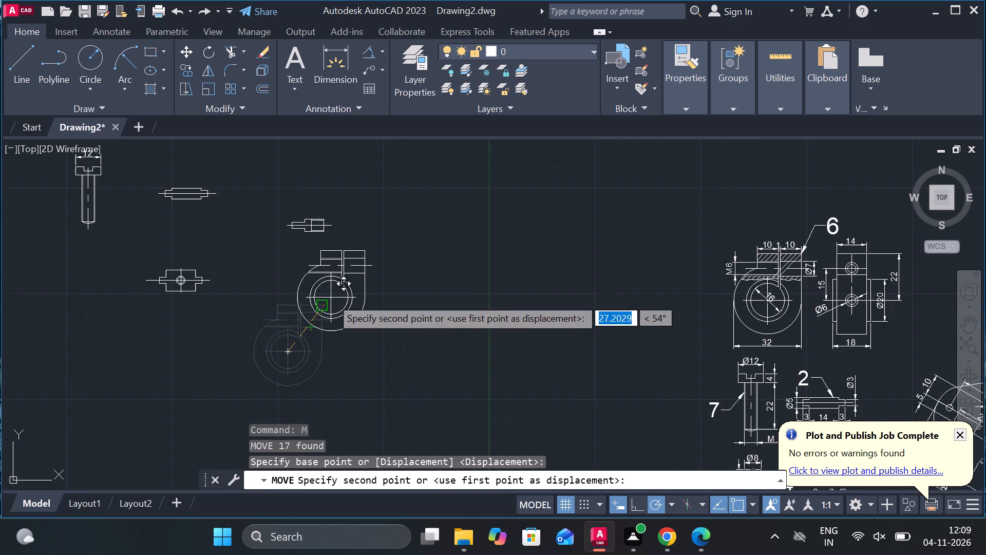
middle_click_drag(336, 323, 346, 471)
middle_click_drag(369, 331, 326, 513)
scroll(430, 351, "up", 1)
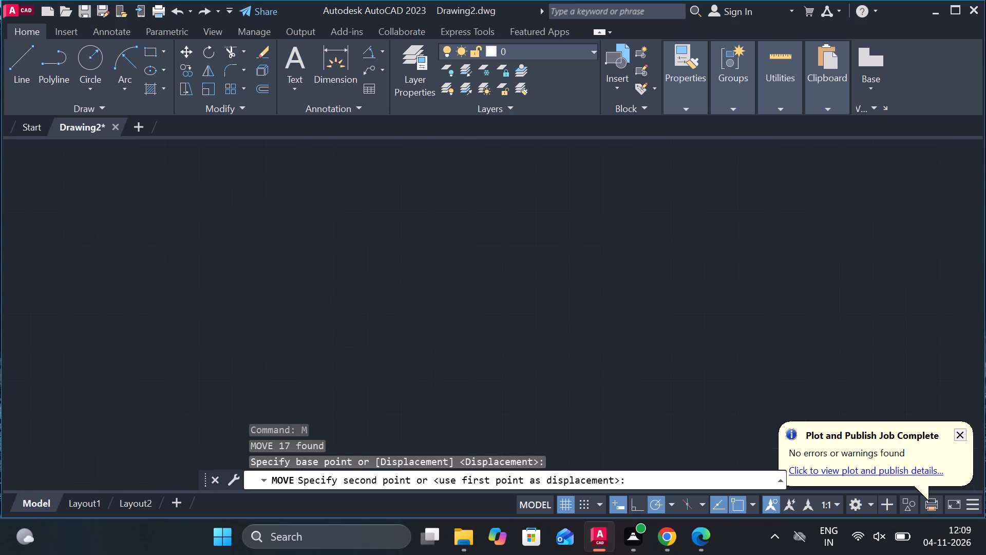
scroll(384, 276, "up", 2)
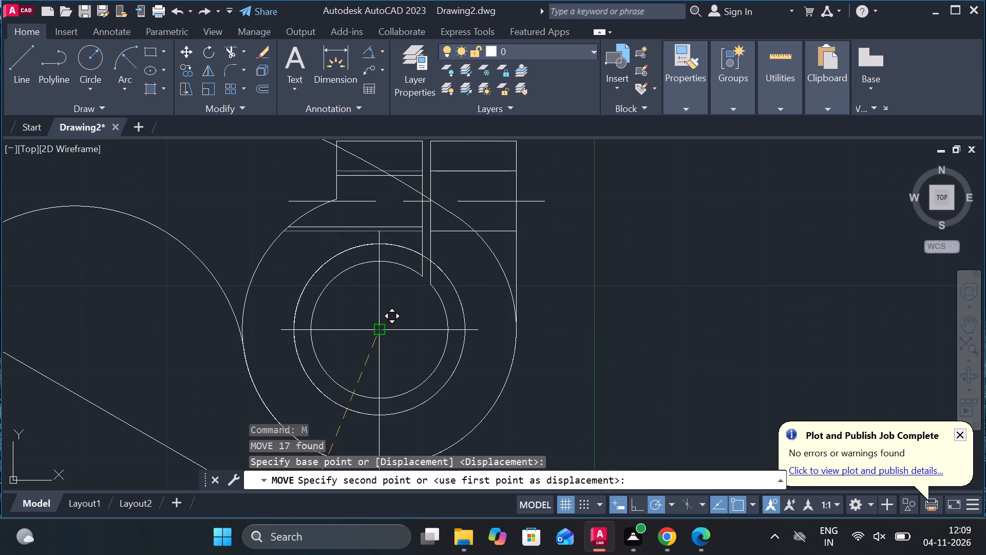
left_click(382, 334)
Trim the clamp ring's slot edges, centreline piece and lower screw-hole lines where they run inside the lever outline.
scroll(559, 310, "down", 2)
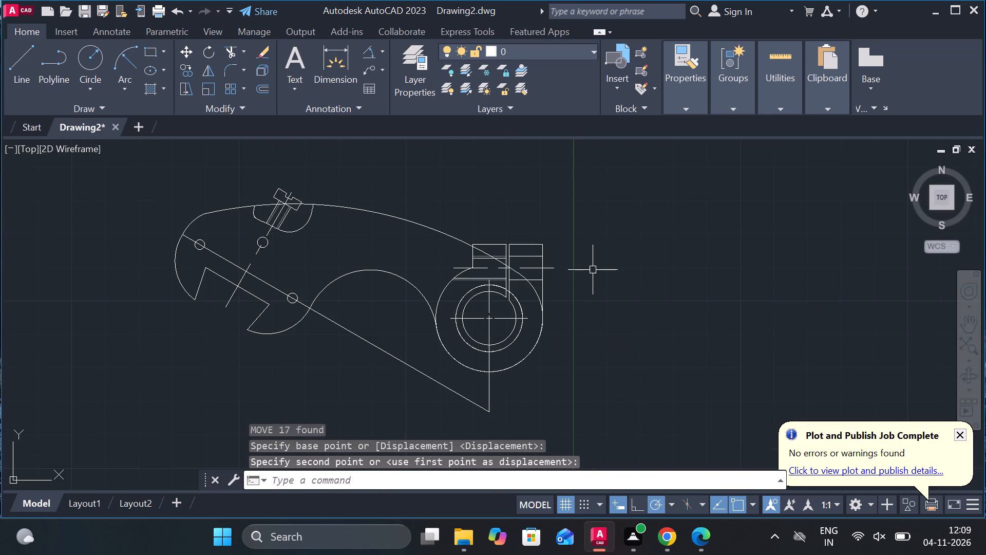
scroll(587, 245, "up", 1)
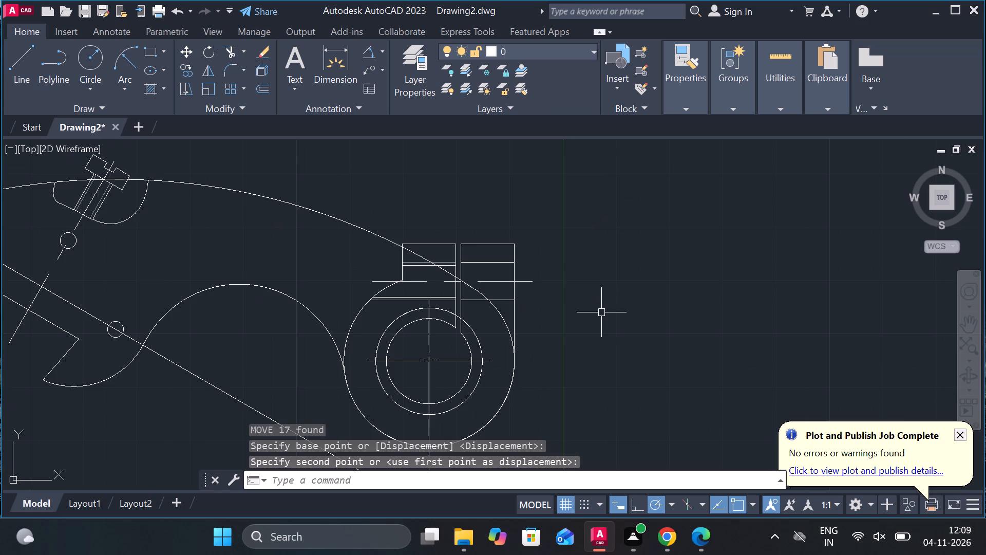
type("TR")
key("space")
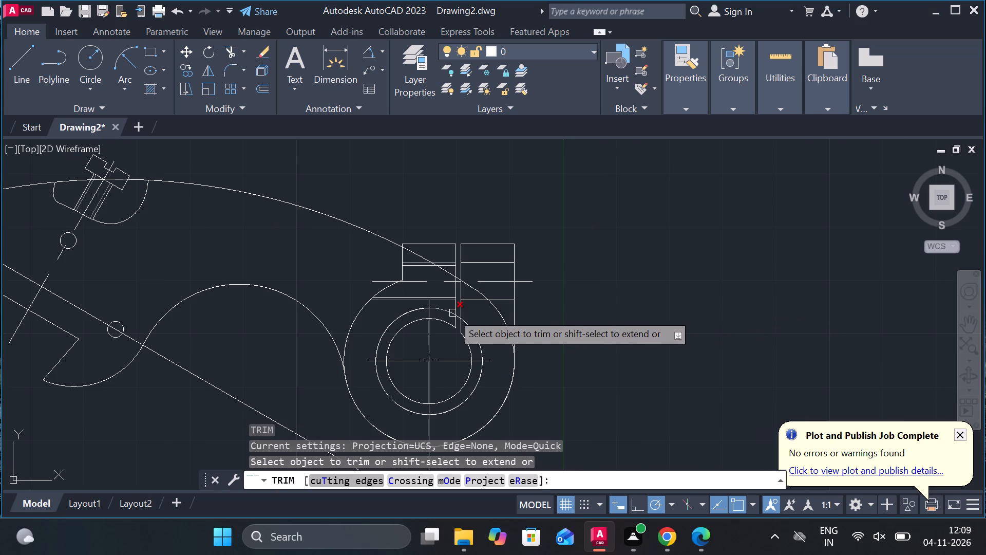
scroll(458, 313, "up", 2)
left_click(476, 299)
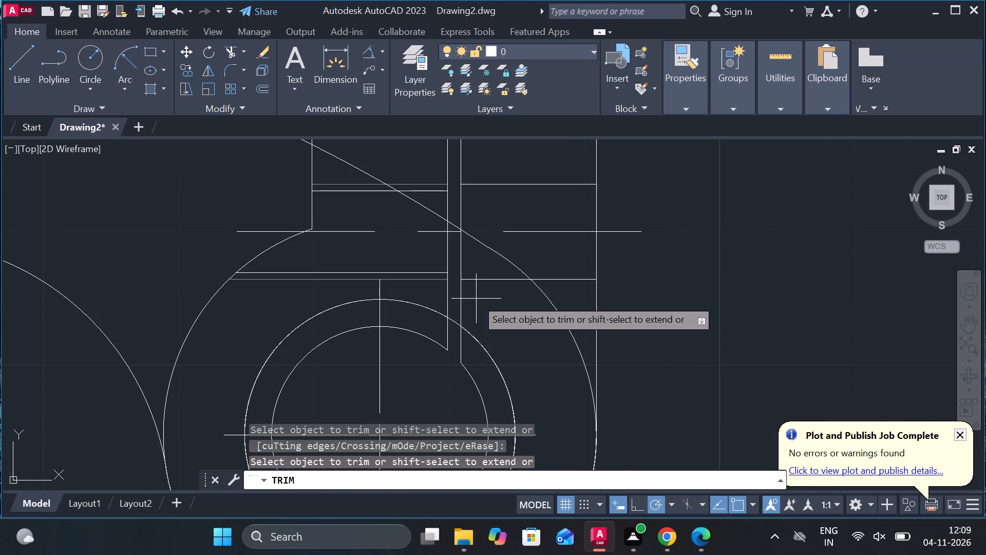
left_click(408, 257)
left_click(398, 225)
left_click(483, 278)
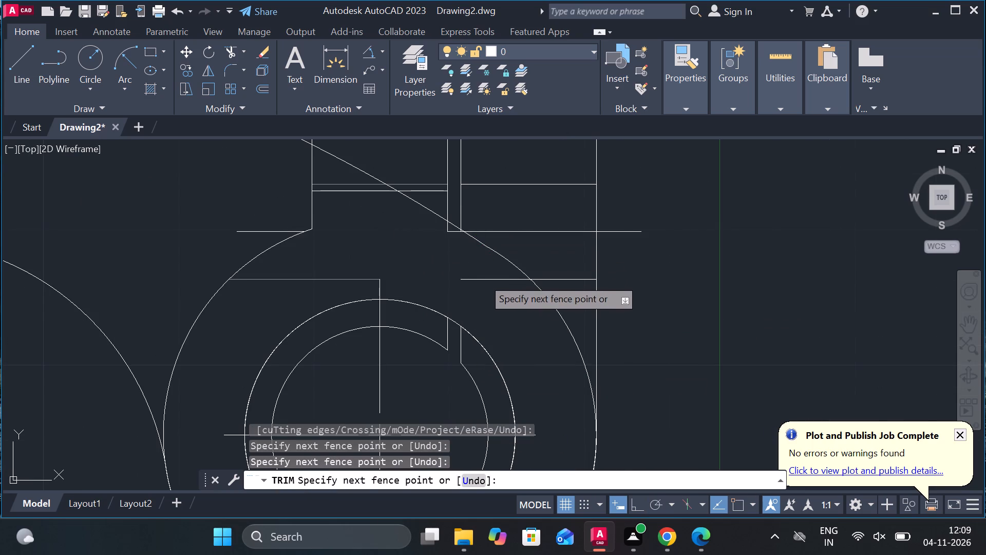
left_click(483, 280)
left_click(481, 266)
left_click(444, 233)
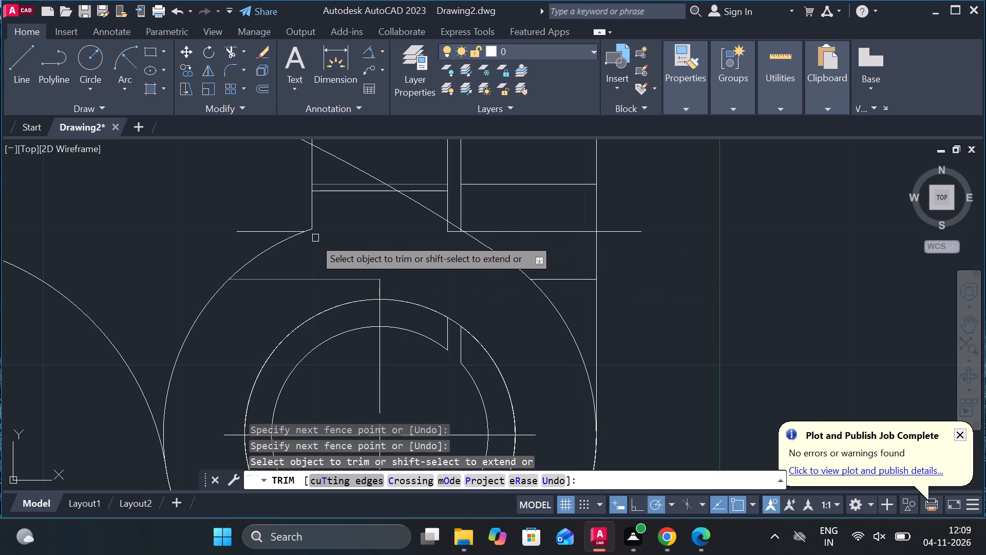
Trim the ring's left outer arc, left centreline end and left lug lines back to the lever's upper edge.
left_click(317, 260)
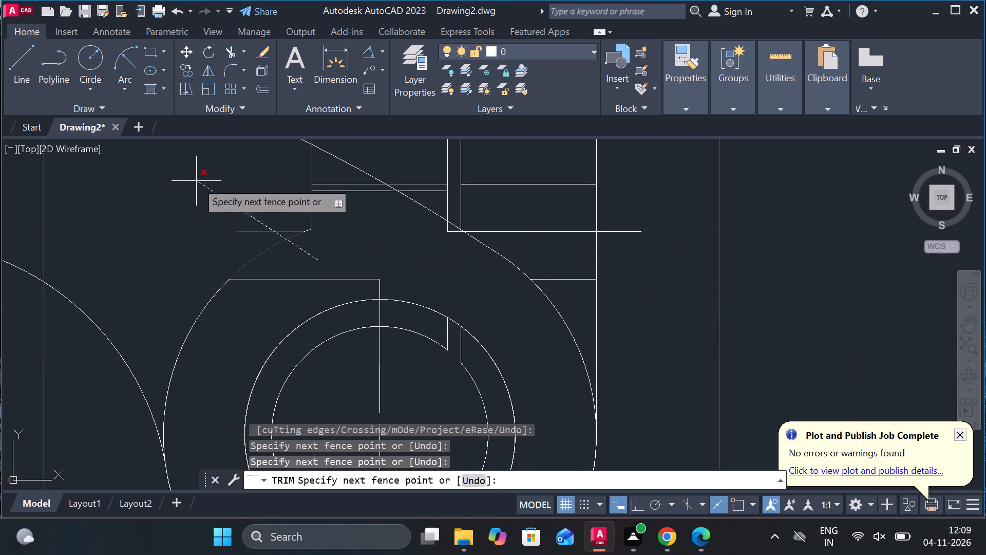
left_click(196, 181)
left_click(218, 318)
left_click(179, 262)
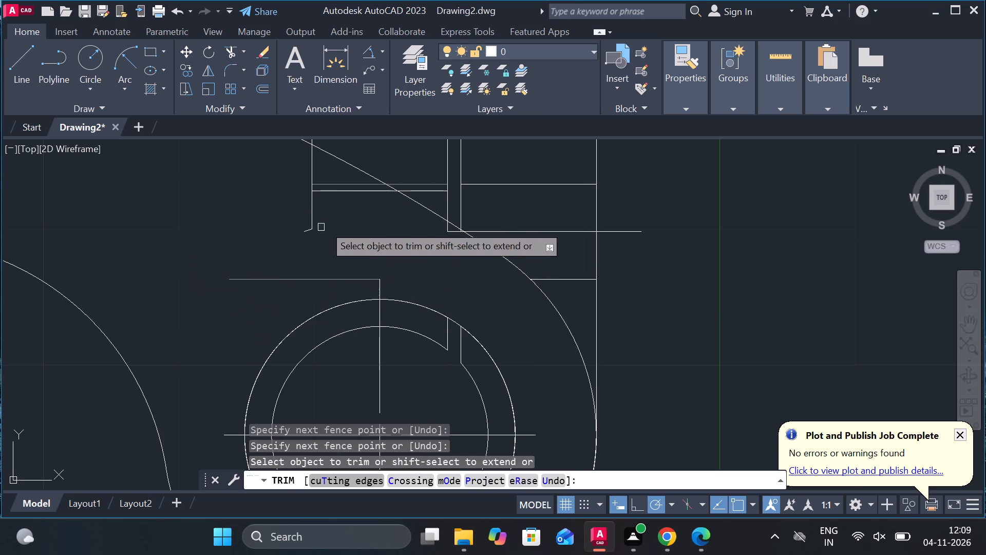
left_click(336, 215)
left_click(309, 168)
left_click(309, 218)
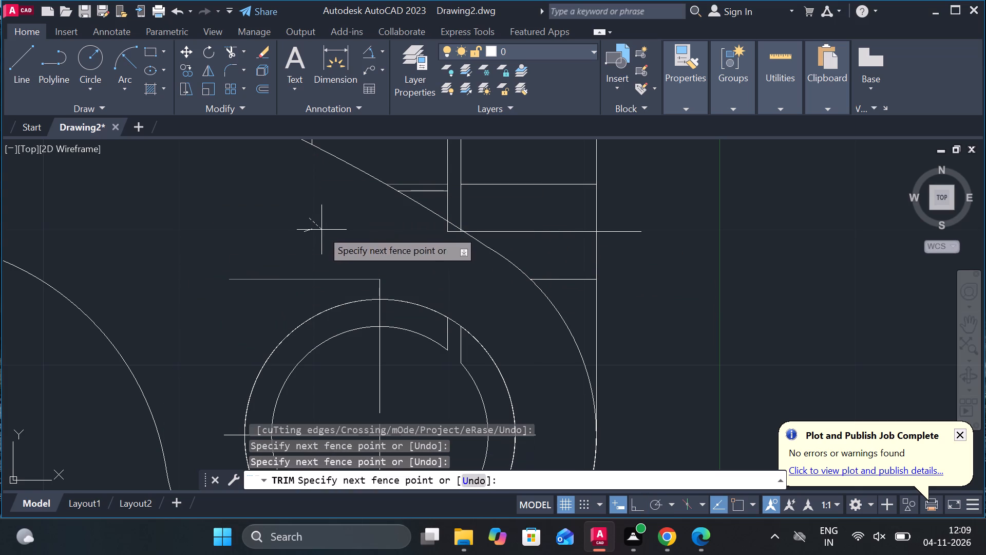
left_click(288, 287)
Trim the duplicate arcs overlapping the lever's large hole and its rounded end.
scroll(309, 190, "down", 1)
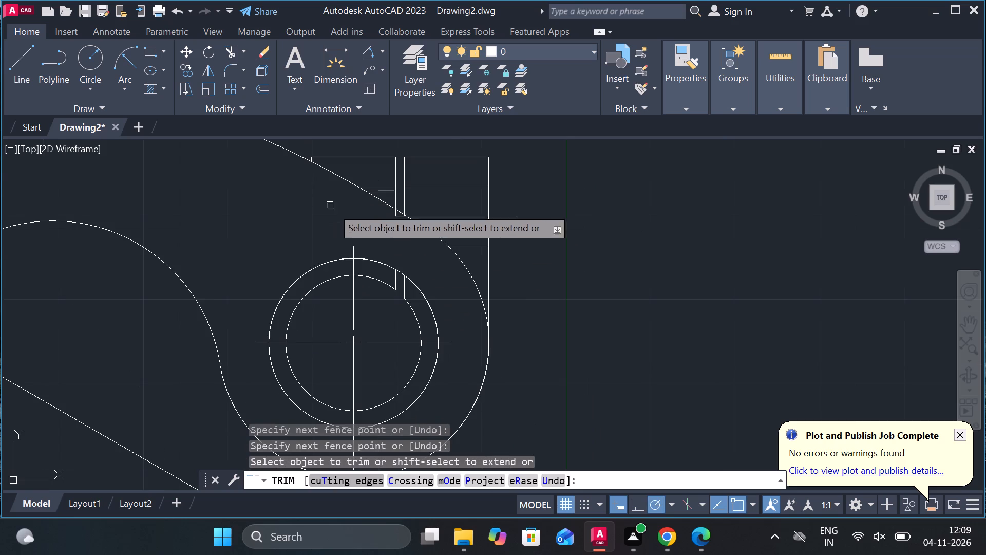
left_click(287, 285)
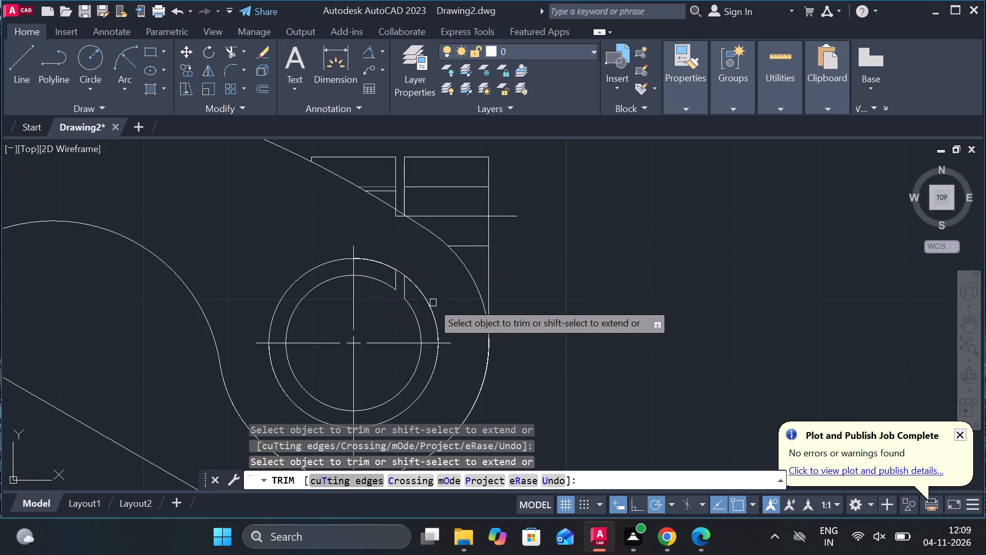
left_click(425, 297)
left_click(383, 266)
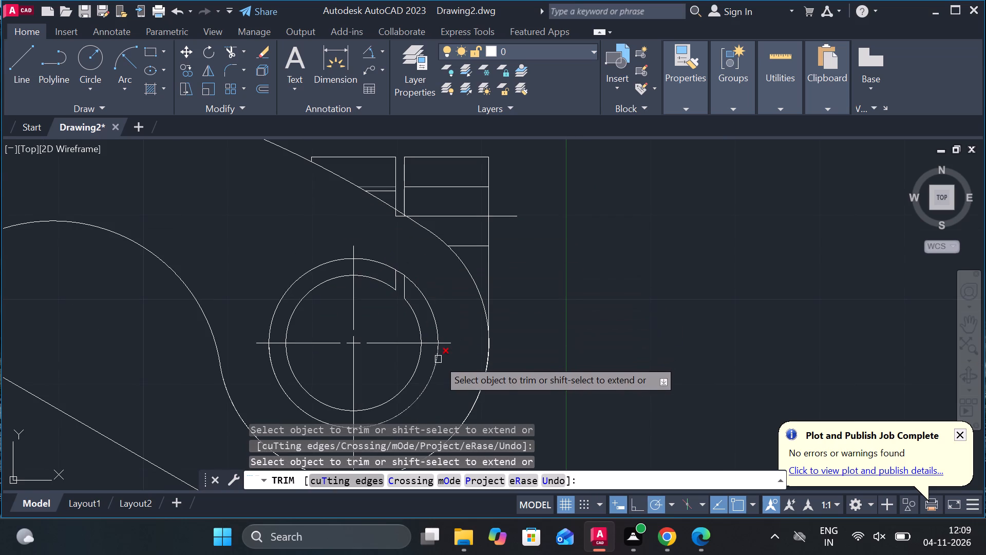
left_click(438, 360)
middle_click_drag(440, 342, 459, 284)
left_click(326, 361)
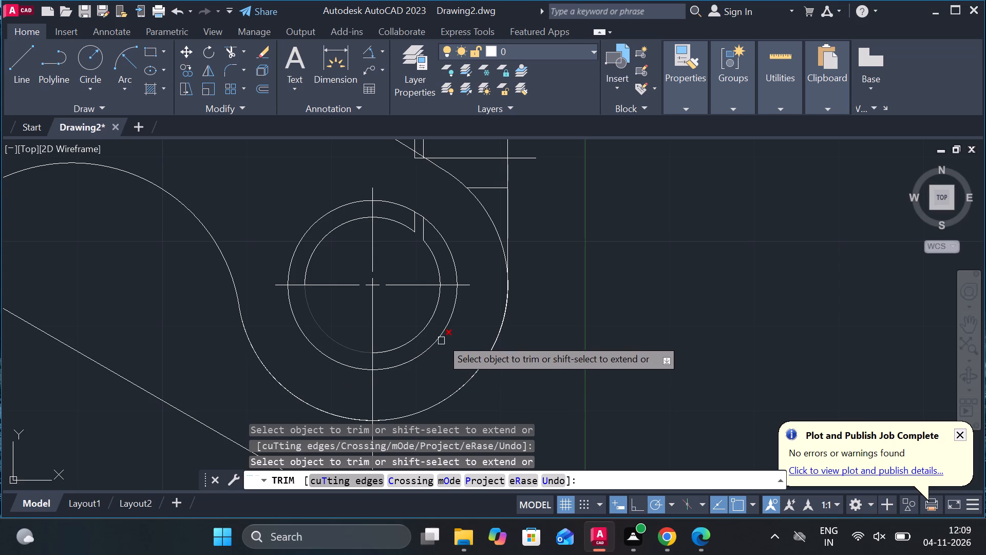
left_click(472, 374)
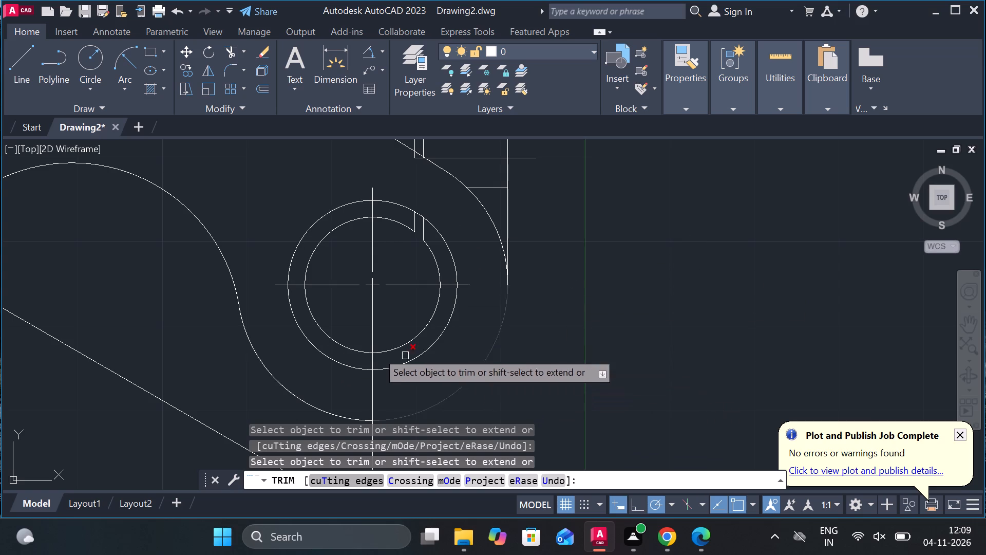
left_click(261, 363)
Trim the clamp slot's edge ends and the centreline stub where they project past the lever's upper edge.
scroll(586, 319, "down", 2)
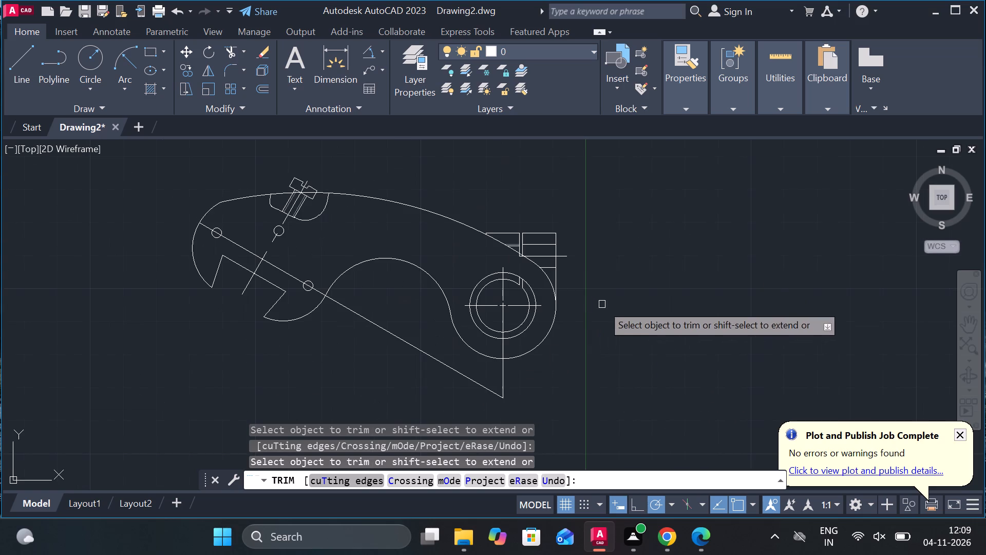
scroll(461, 236, "up", 2)
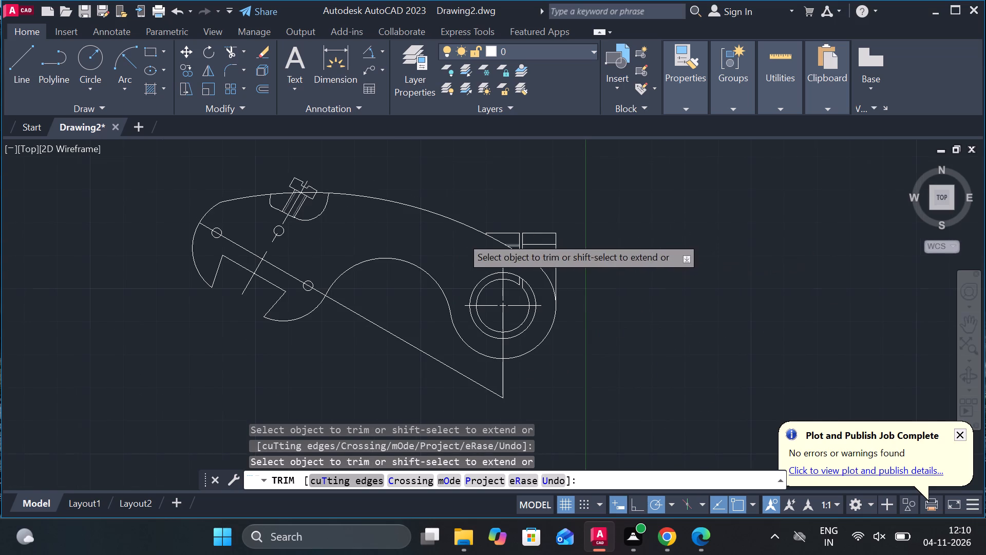
scroll(461, 236, "up", 1)
left_click(687, 319)
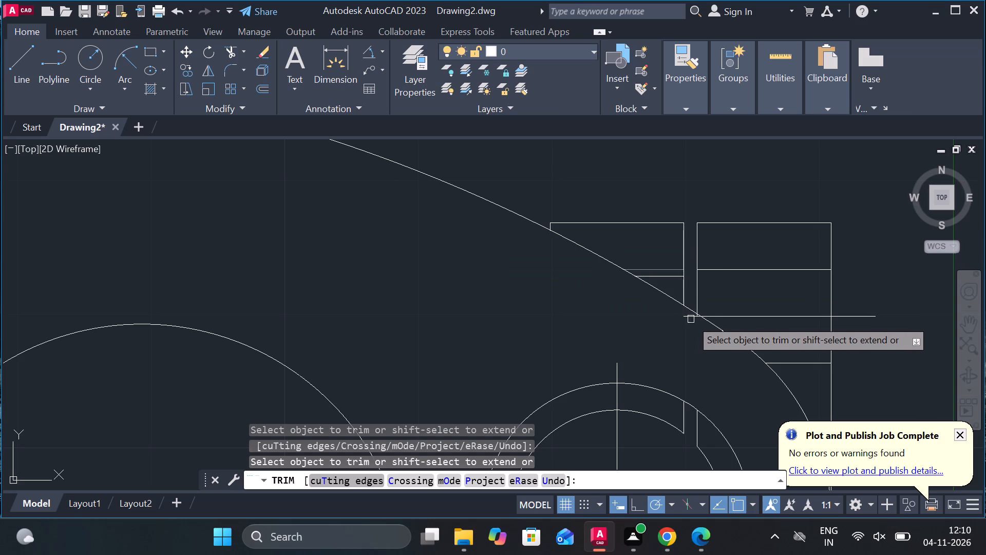
left_click(692, 317)
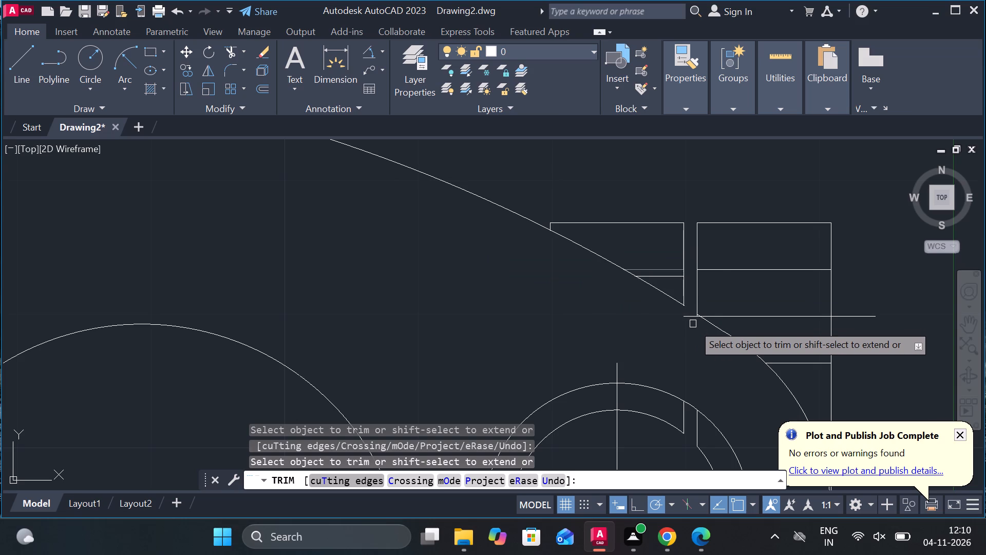
key("ctrl+z")
scroll(693, 324, "up", 3)
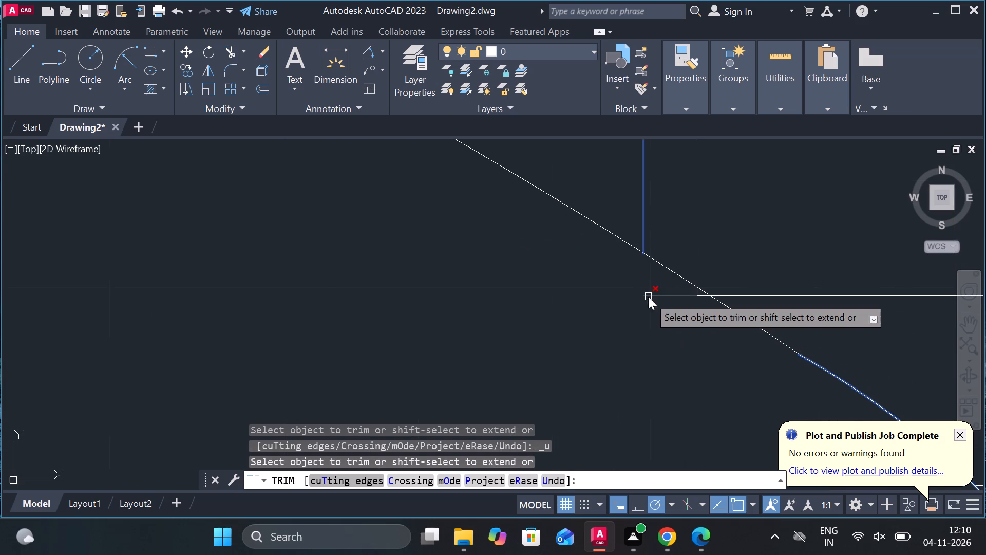
left_click(648, 297)
scroll(656, 314, "down", 2)
scroll(684, 319, "up", 3)
scroll(646, 297, "up", 2)
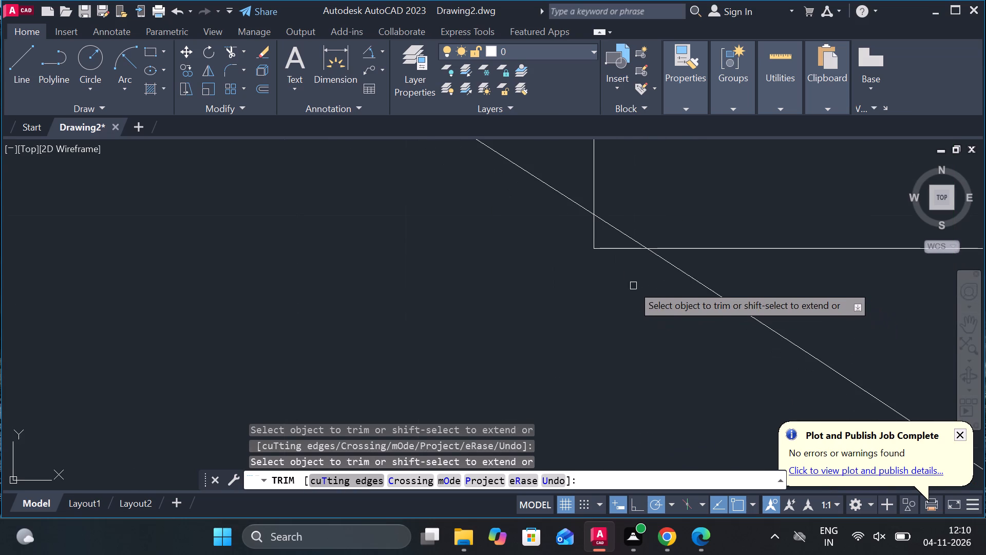
left_click(575, 223)
left_click(612, 263)
scroll(616, 265, "down", 3)
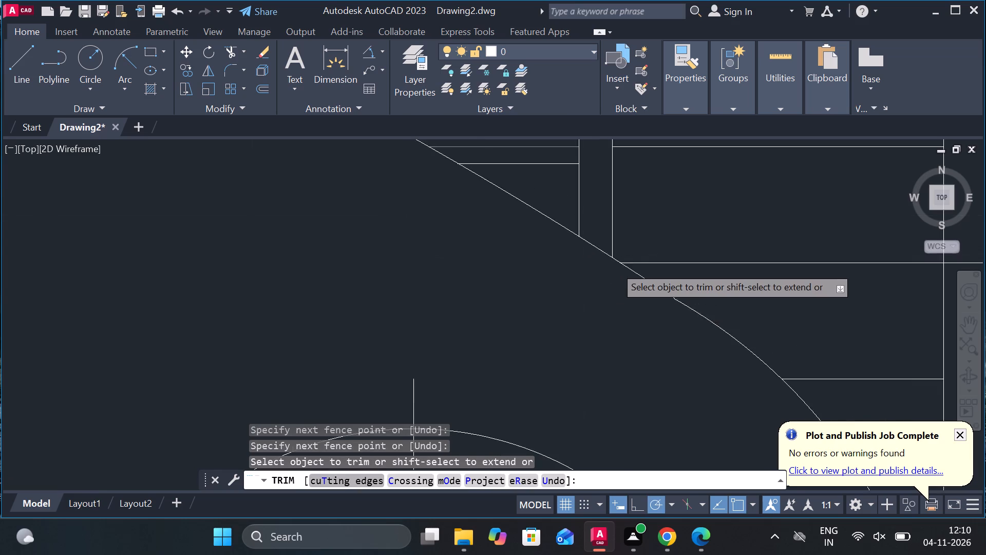
scroll(604, 276, "down", 4)
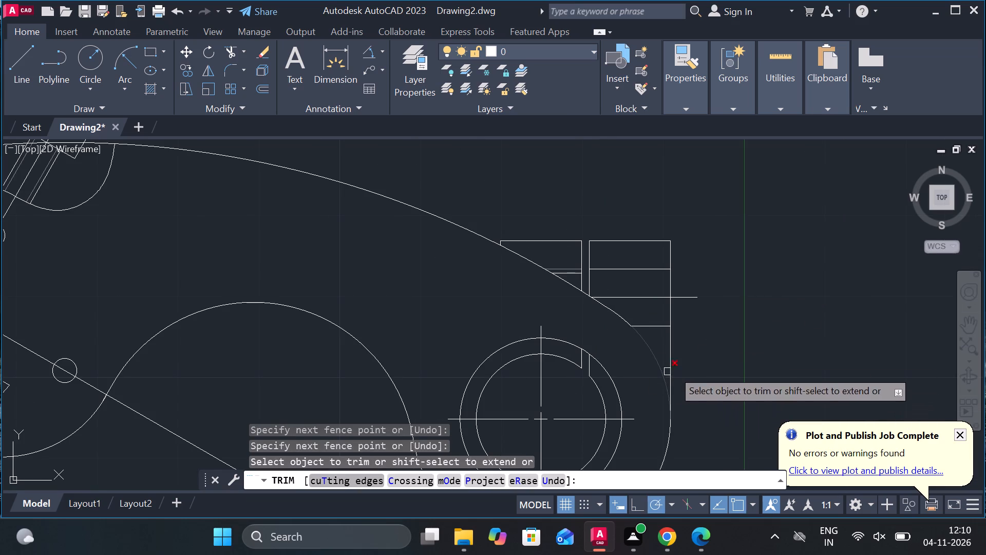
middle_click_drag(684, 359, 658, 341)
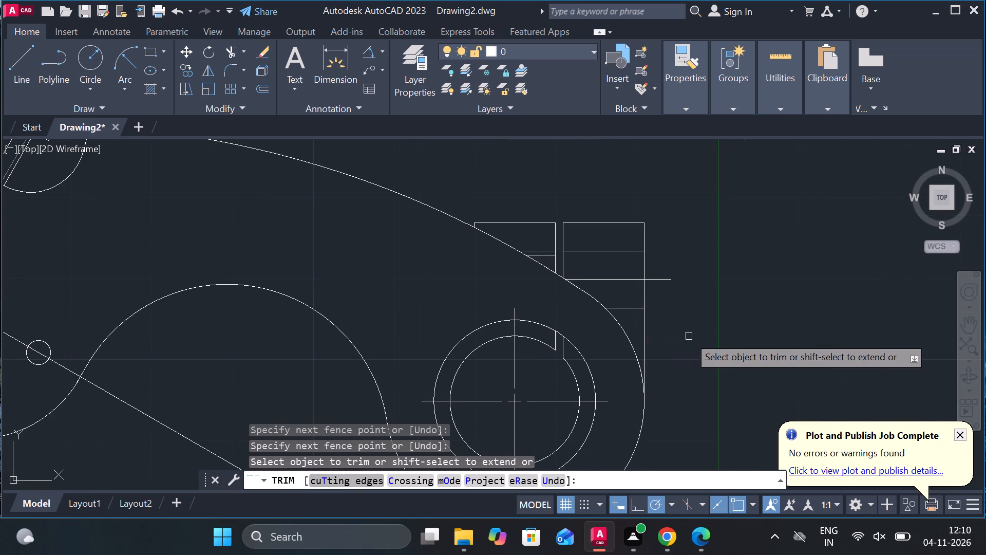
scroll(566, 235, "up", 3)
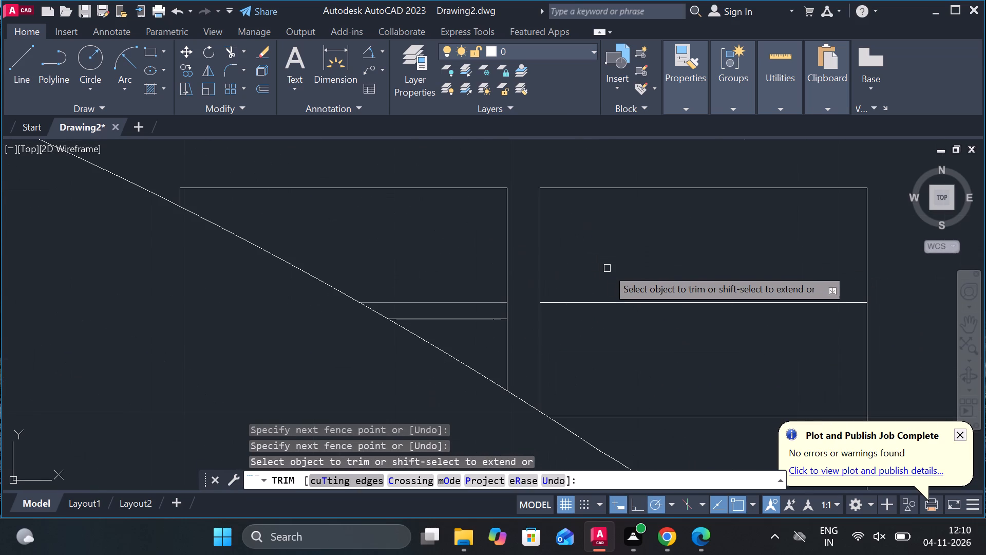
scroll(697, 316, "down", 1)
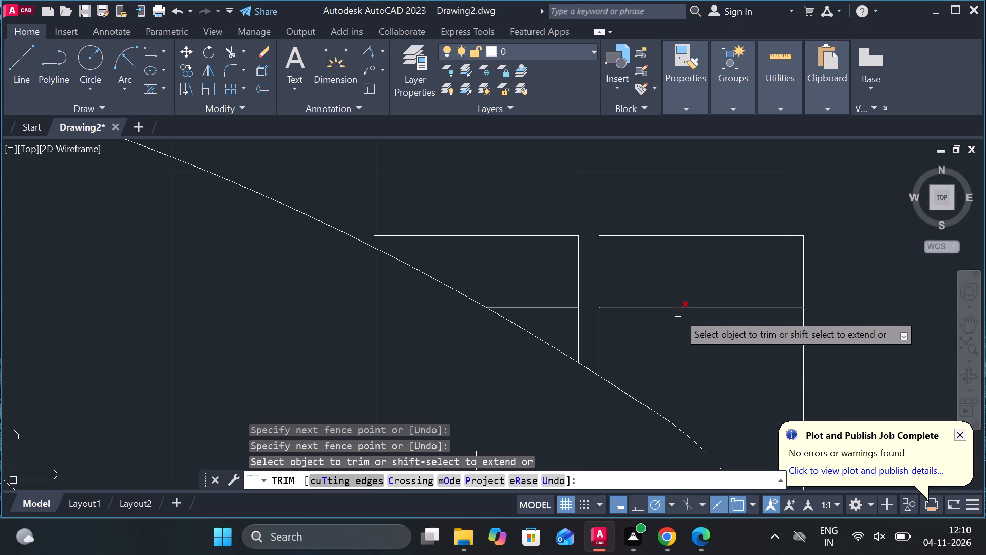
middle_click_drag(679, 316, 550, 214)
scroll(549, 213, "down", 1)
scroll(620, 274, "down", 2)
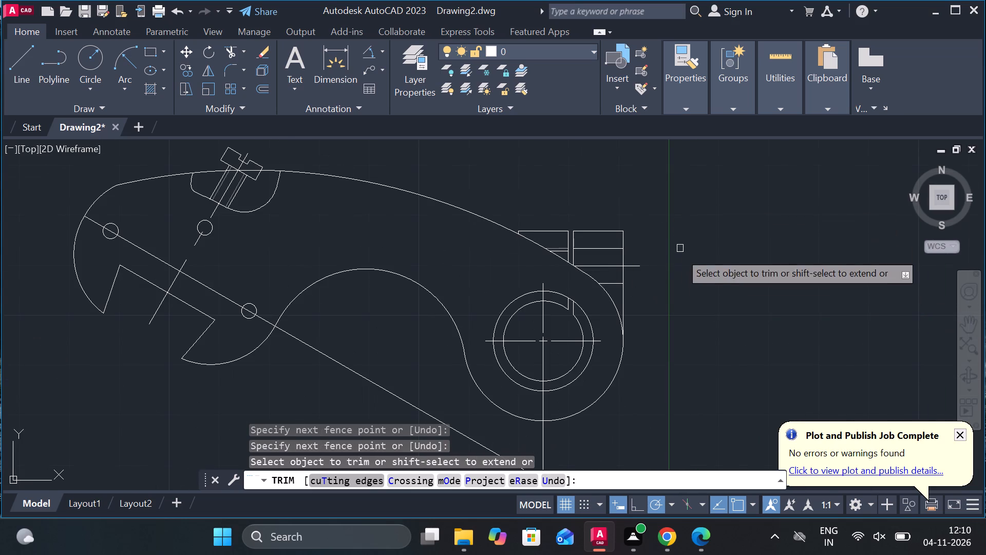
Remove the 12 head-width dimension from above the screw copy.
scroll(680, 263, "down", 1)
middle_click_drag(684, 329, 639, 221)
scroll(695, 278, "down", 1)
middle_click_drag(420, 326, 538, 202)
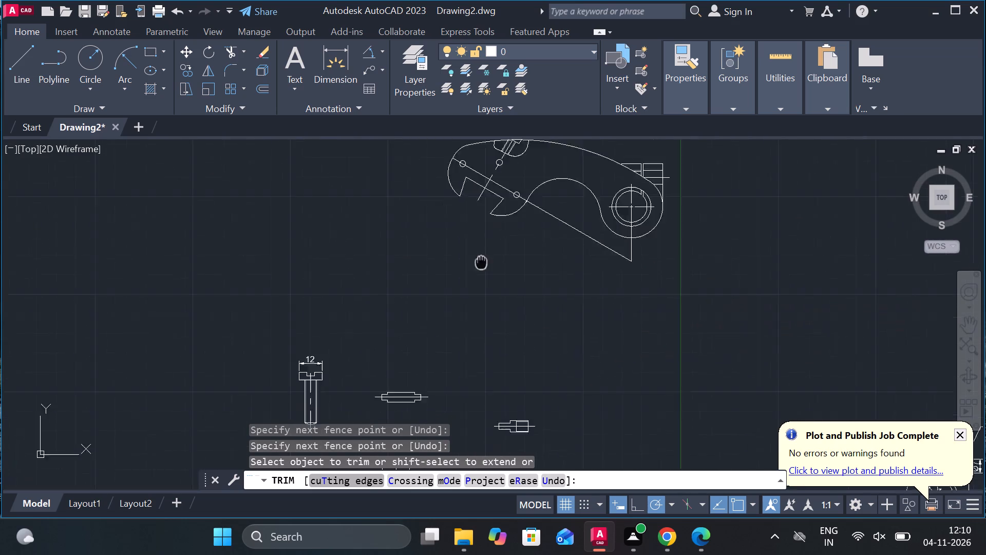
middle_click_drag(538, 202, 546, 193)
scroll(419, 231, "up", 2)
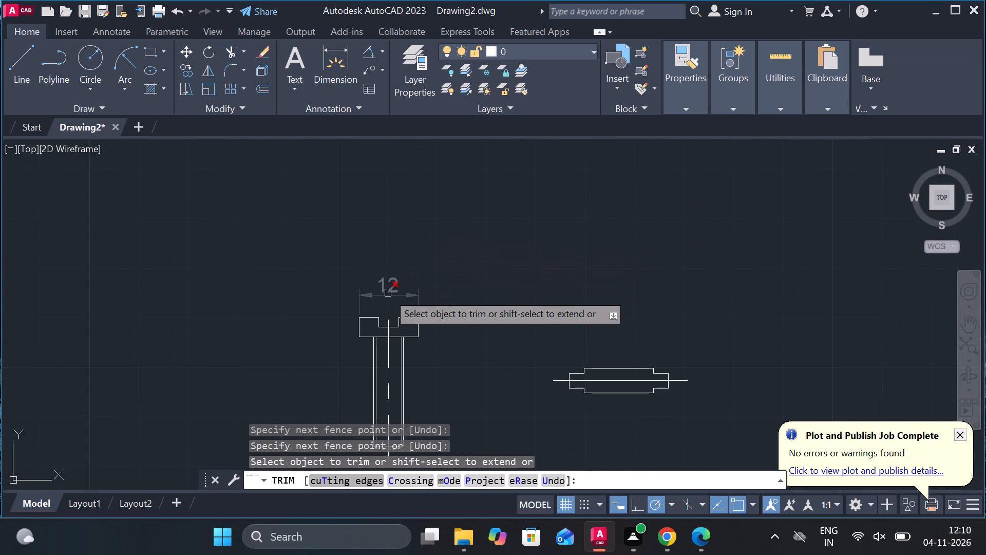
left_click(388, 293)
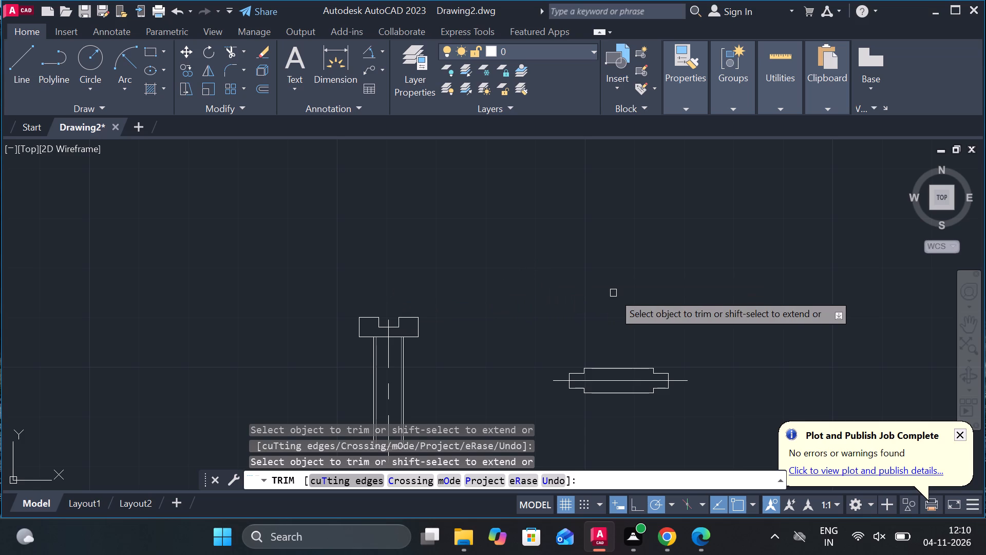
Examine the dimensioned drawings of screws 7 and 4 alongside the undimensioned part copies.
scroll(613, 293, "down", 3)
middle_click_drag(704, 299, 414, 246)
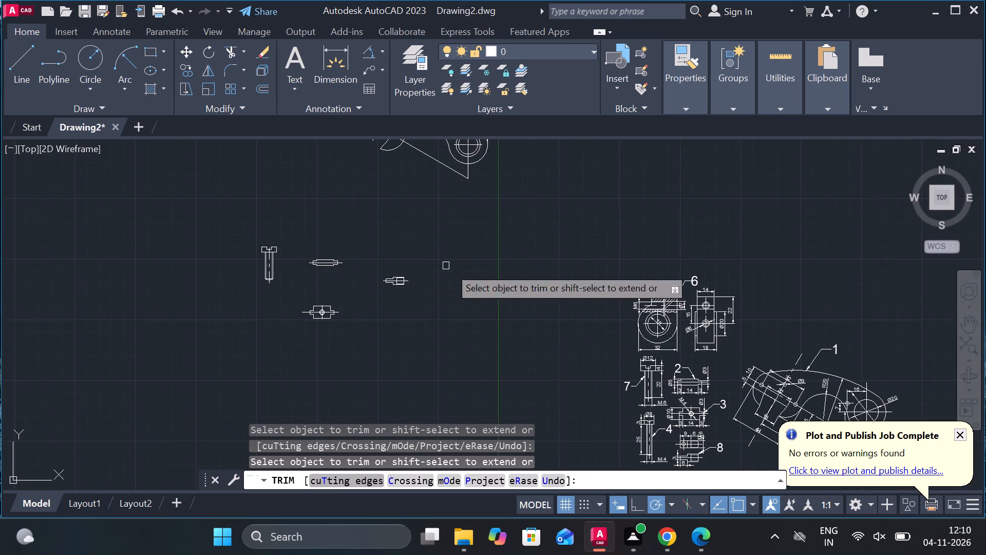
scroll(571, 395, "up", 2)
middle_click_drag(536, 395, 434, 232)
middle_click_drag(517, 284, 521, 335)
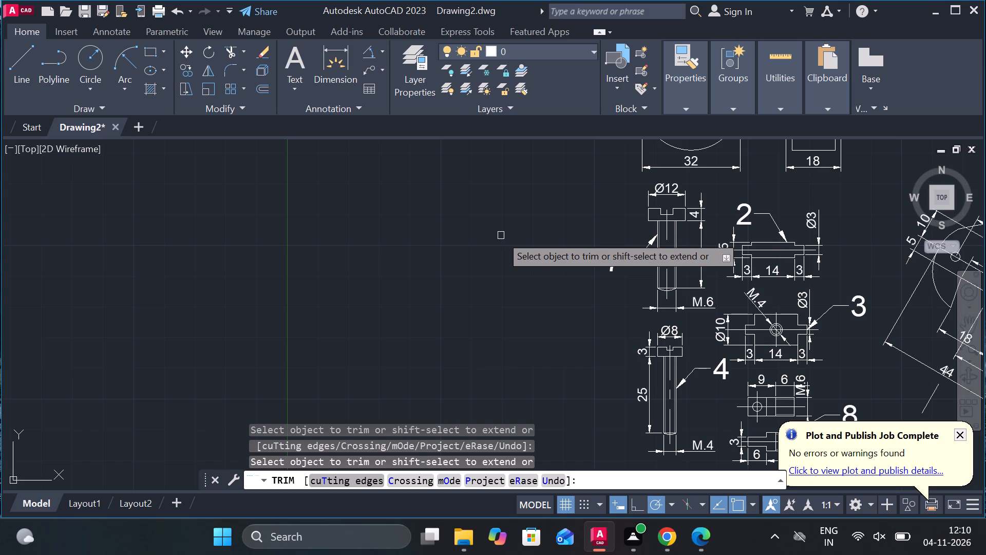
scroll(621, 249, "down", 2)
middle_click_drag(370, 207, 409, 362)
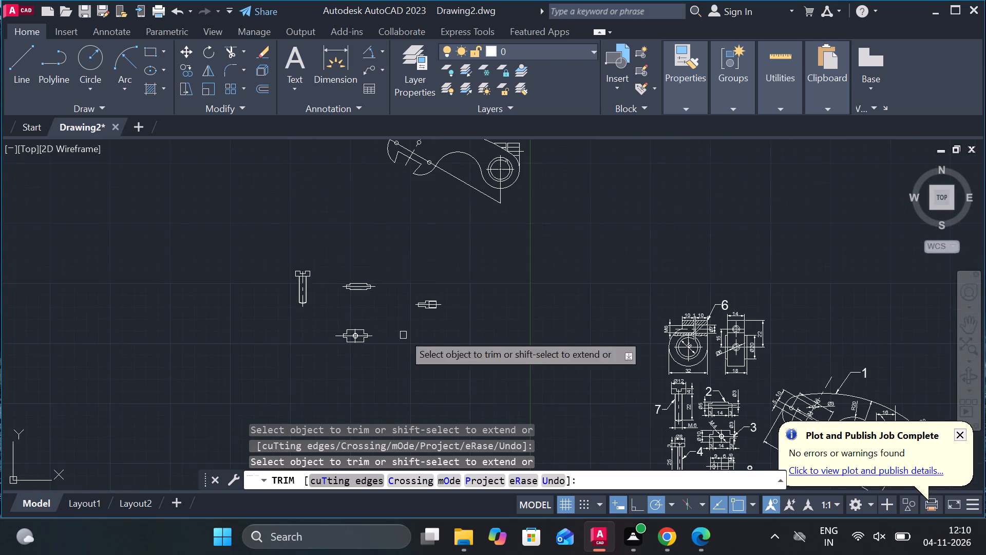
scroll(303, 248, "up", 1)
key("Escape")
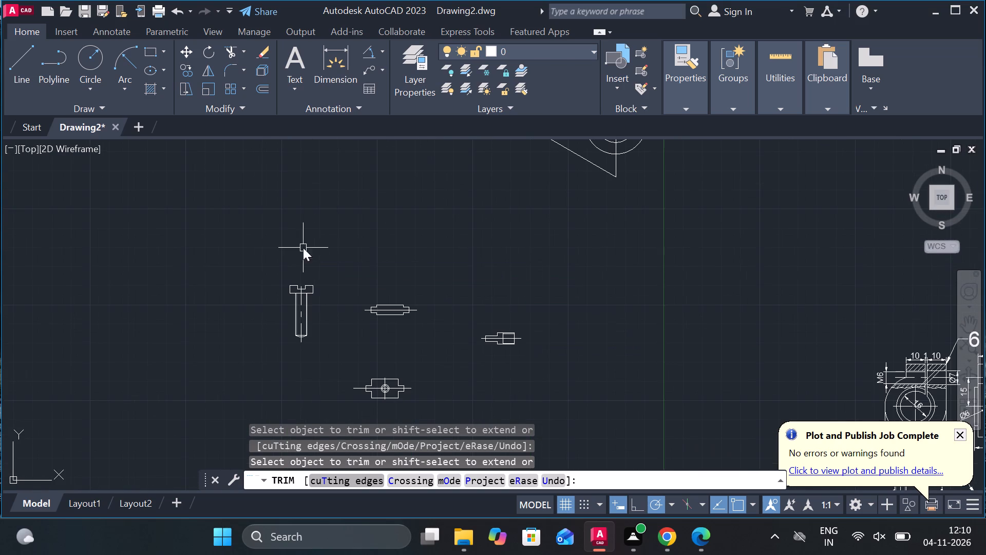
Measure the screw copy's head width with a linear dimension.
scroll(335, 140, "up", 2)
left_click(387, 53)
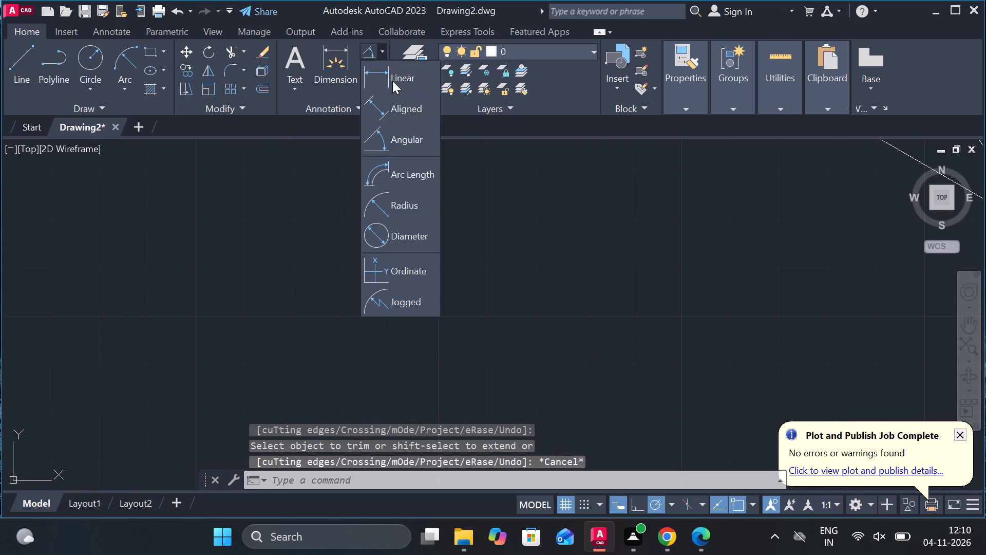
left_click(392, 81)
scroll(463, 171, "down", 3)
scroll(419, 246, "up", 4)
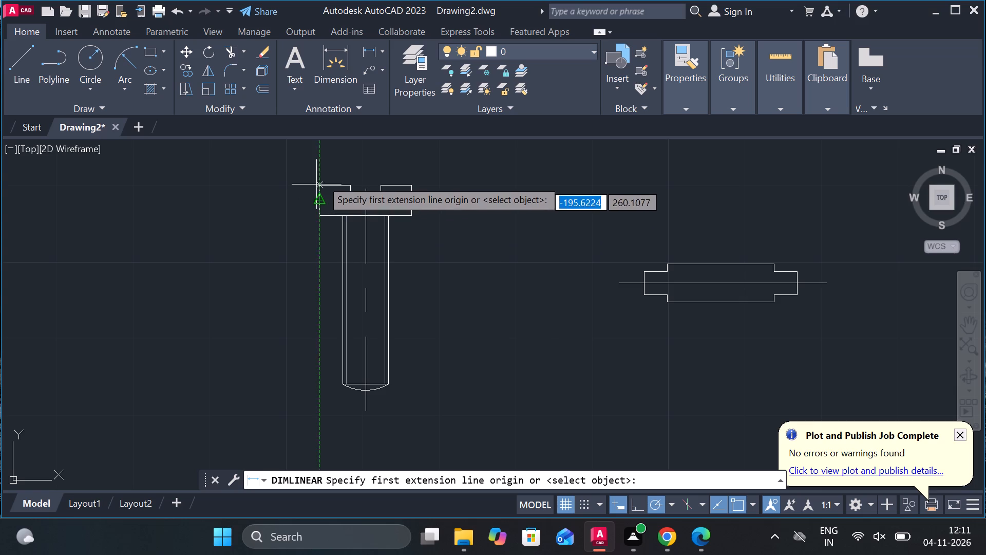
left_click(321, 179)
left_click(412, 186)
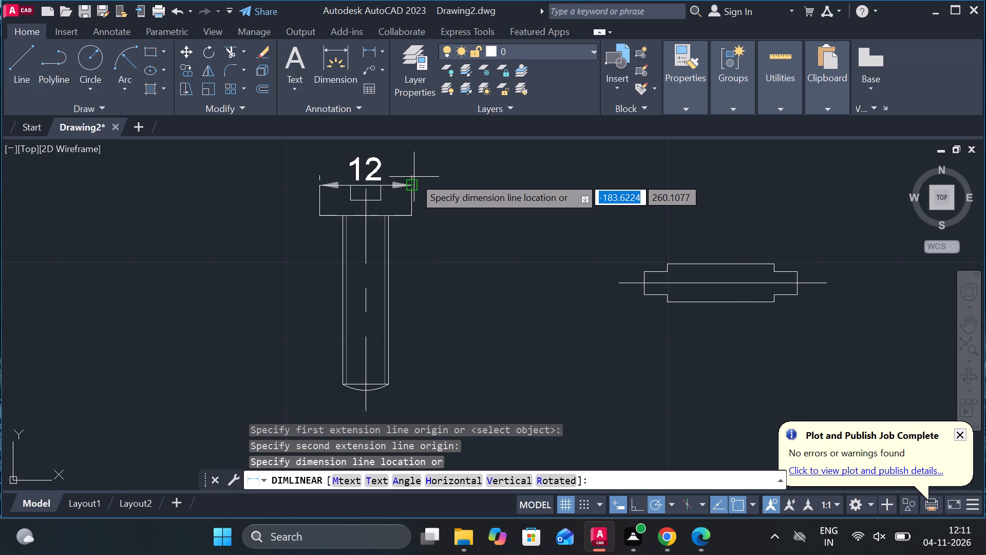
key("Escape")
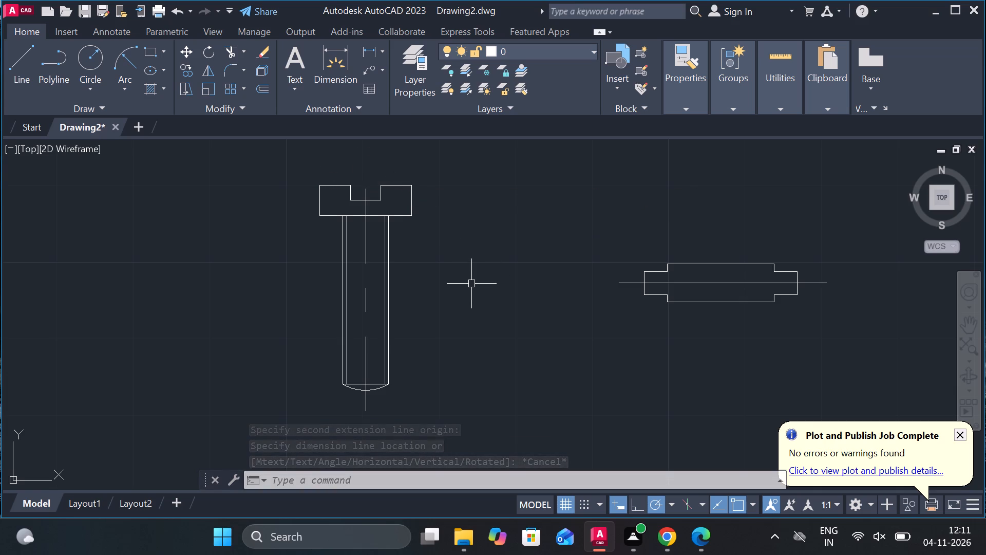
Trim away the screw copy's vertical shank and thread lines and the curved tip arc.
type("TR")
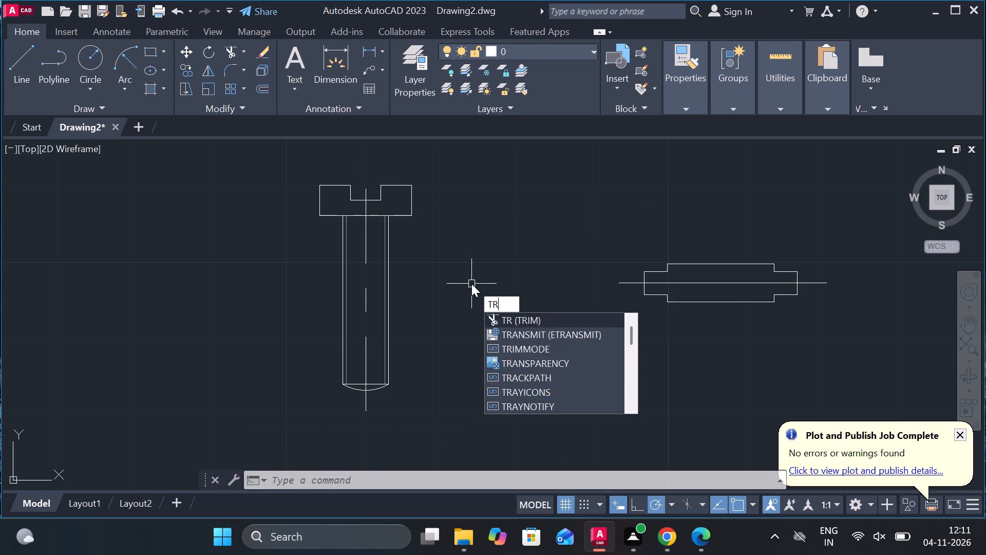
key("Return")
left_click(278, 226)
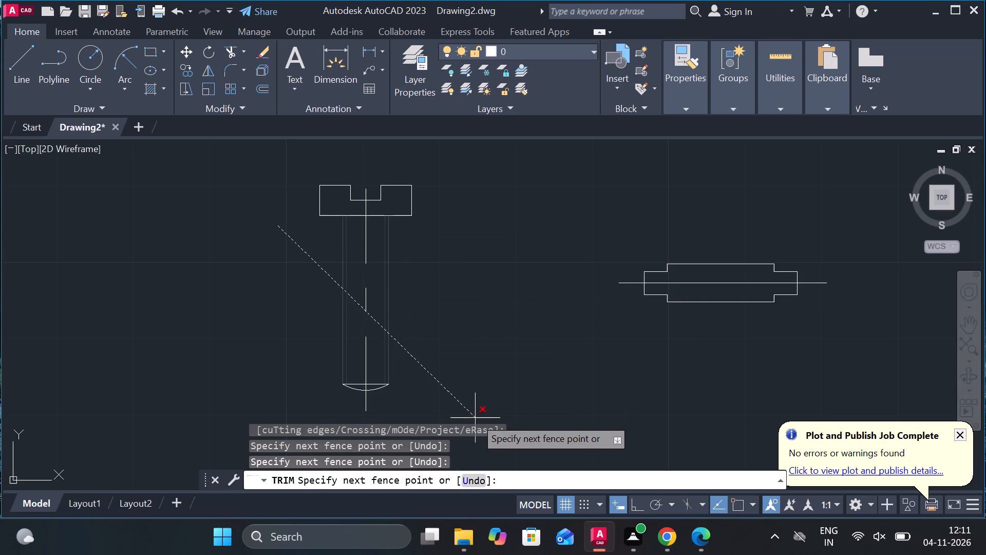
left_click(474, 418)
middle_click_drag(458, 375, 461, 342)
left_click(482, 365)
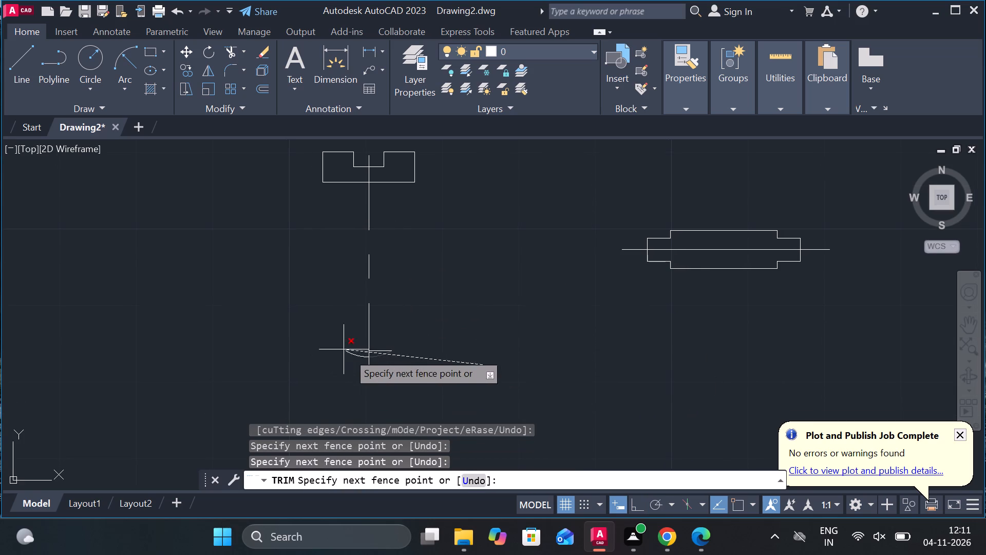
left_click(353, 355)
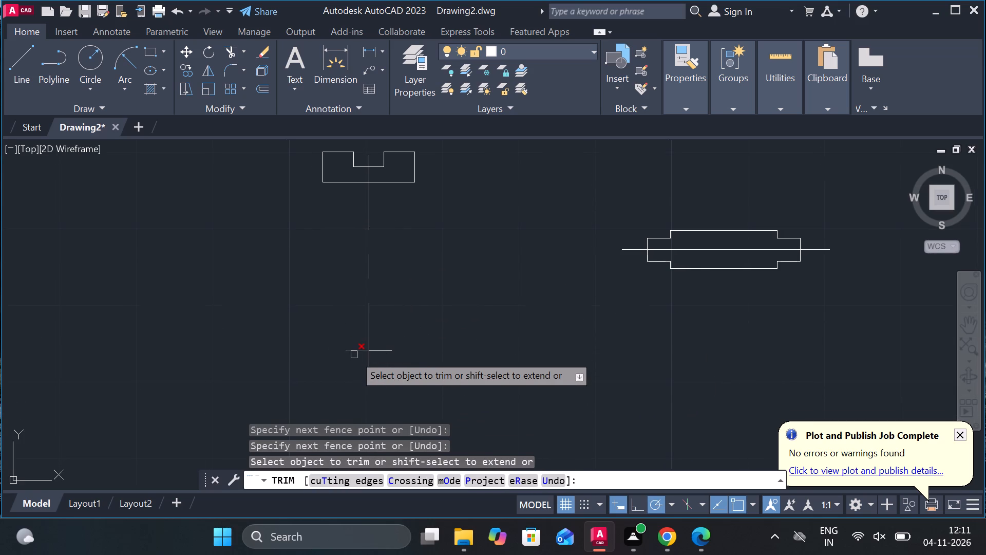
key("Escape")
Erase the screw copy's centreline and the horizontal line left at the shank's end.
left_click(441, 366)
left_click(337, 332)
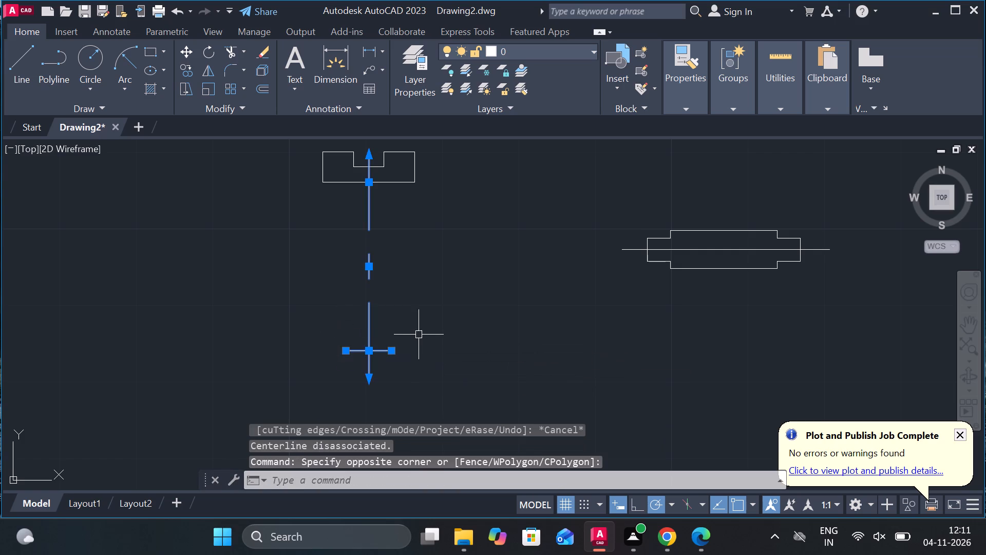
key("e")
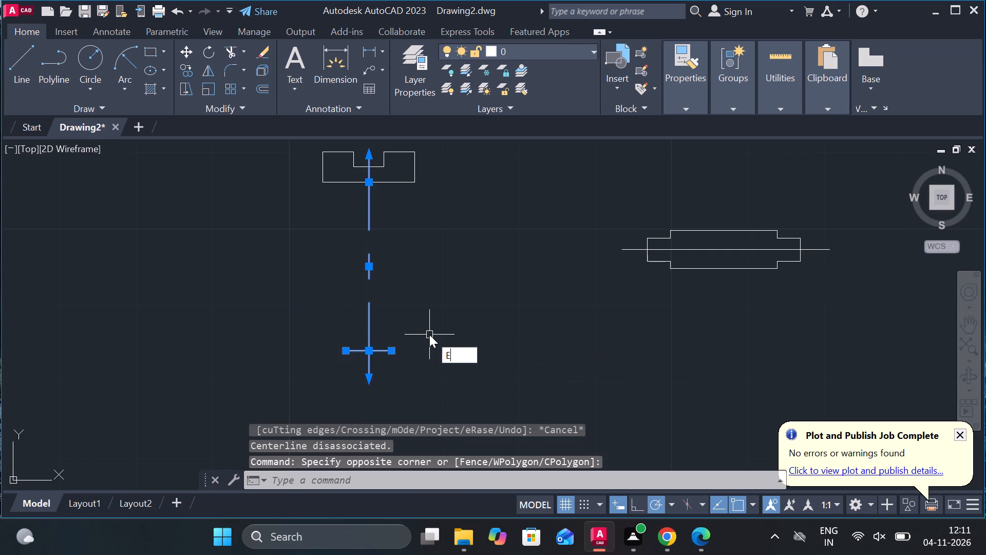
key("space")
Rotate the slotted screw head 90° clockwise so its slot faces right.
scroll(462, 304, "down", 1)
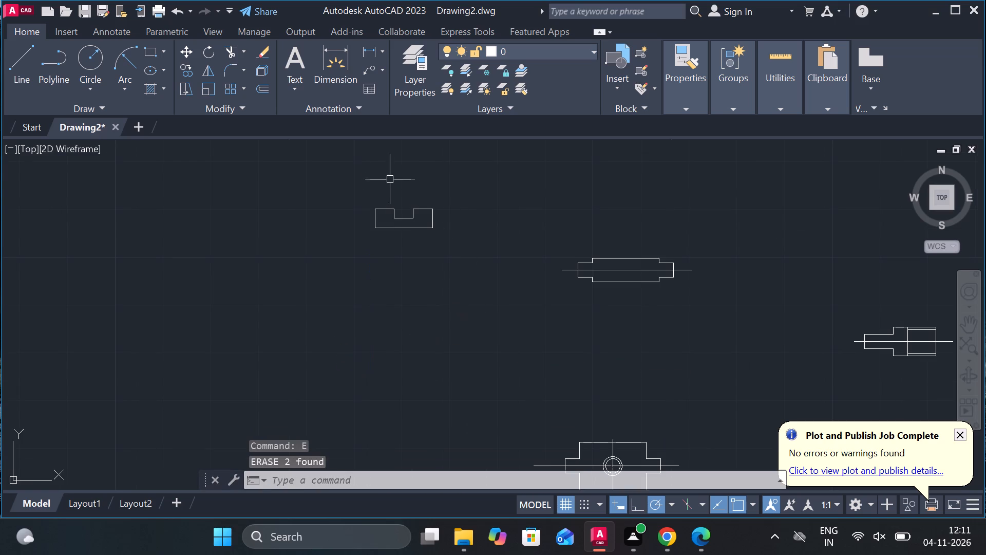
scroll(395, 193, "up", 1)
left_click(325, 187)
left_click(479, 289)
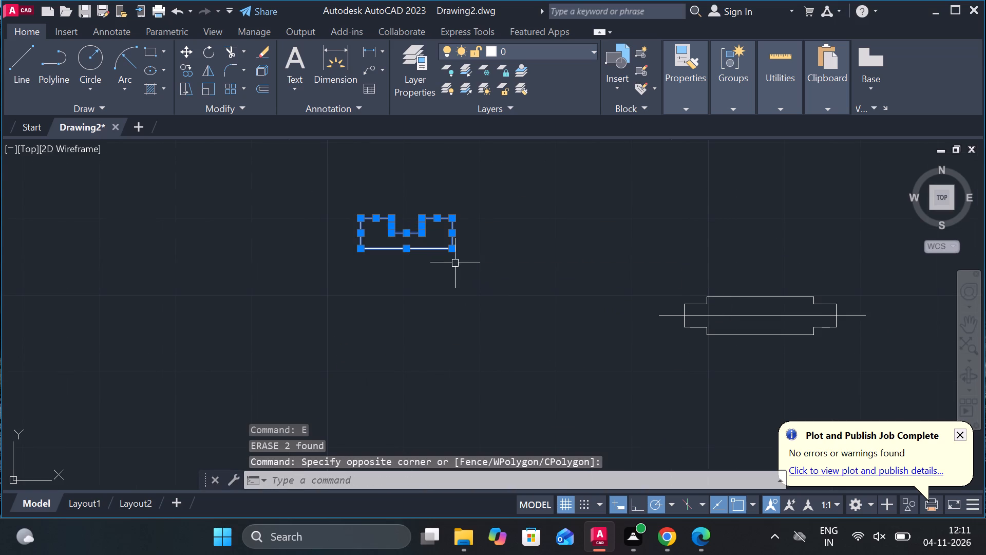
left_click(213, 52)
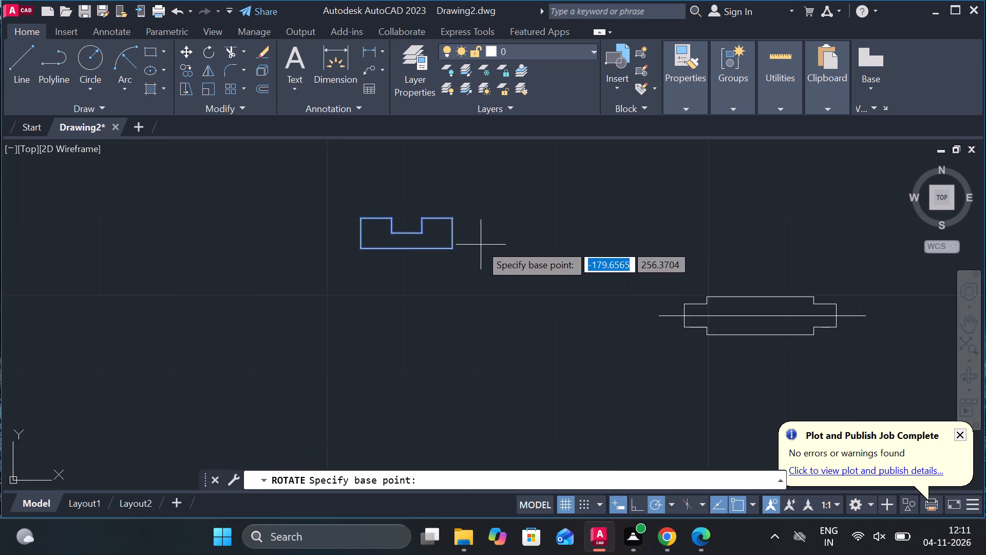
left_click(472, 217)
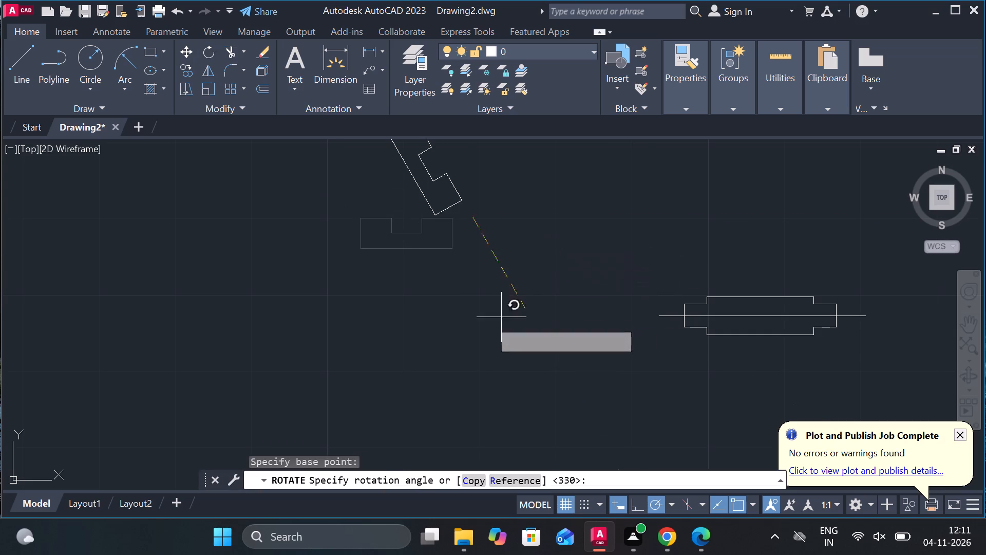
left_click(481, 348)
Move the rotated screw head by its flat side's midpoint onto the clamp ring's right lug face, centred on the screw-hole centreline.
middle_click_drag(532, 343, 540, 420)
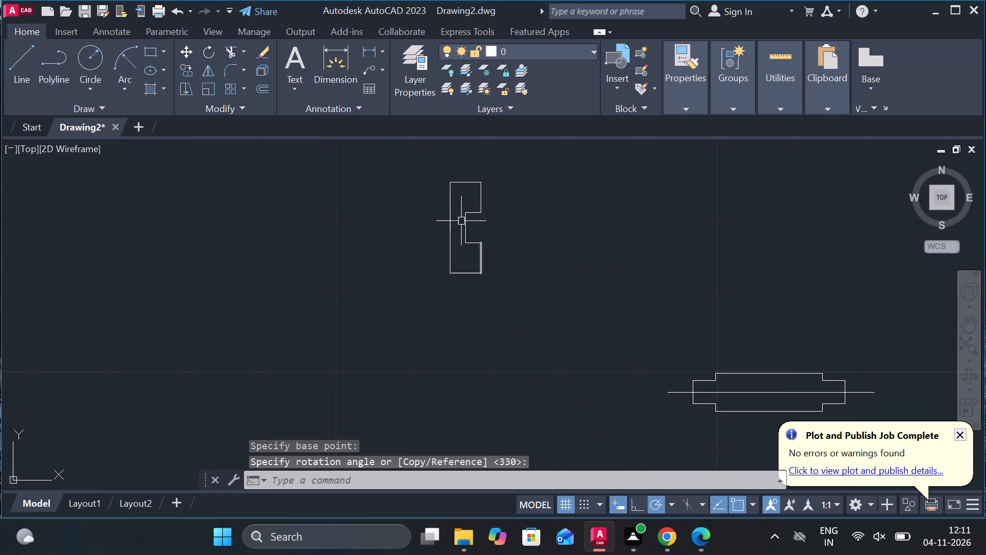
left_click(415, 154)
left_click(552, 316)
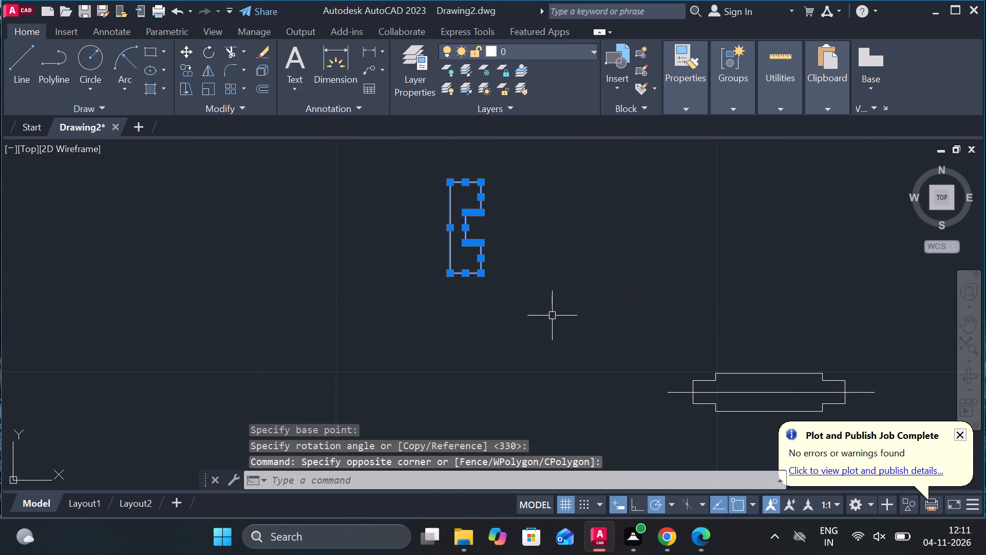
key("m")
key("Return")
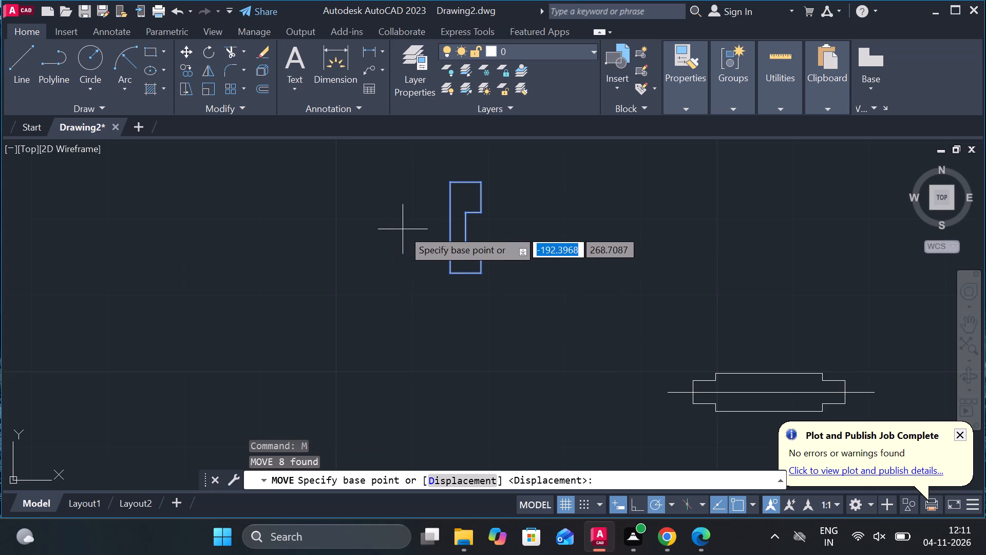
left_click(454, 232)
scroll(520, 247, "down", 3)
middle_click_drag(579, 211, 564, 241)
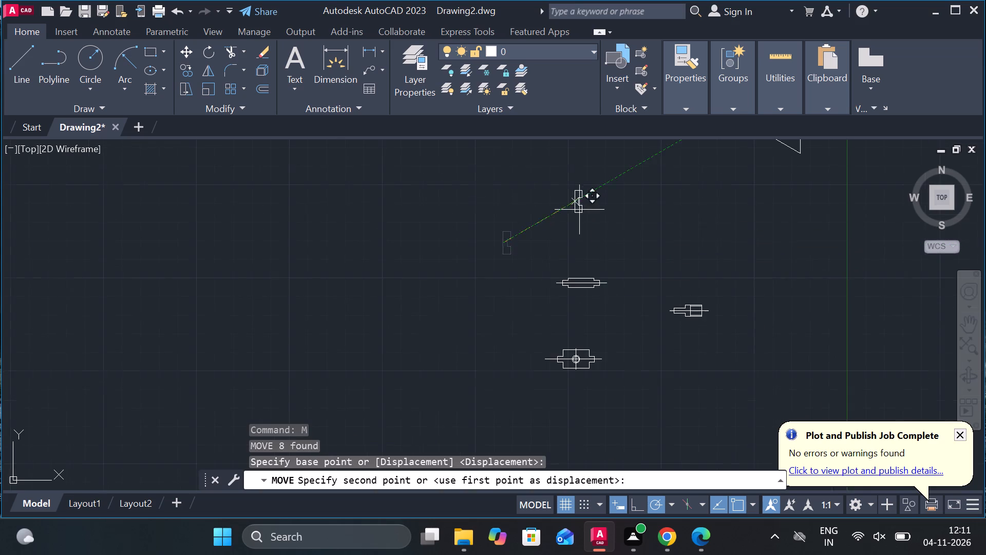
middle_click_drag(564, 241, 489, 375)
scroll(795, 246, "up", 2)
scroll(715, 230, "up", 2)
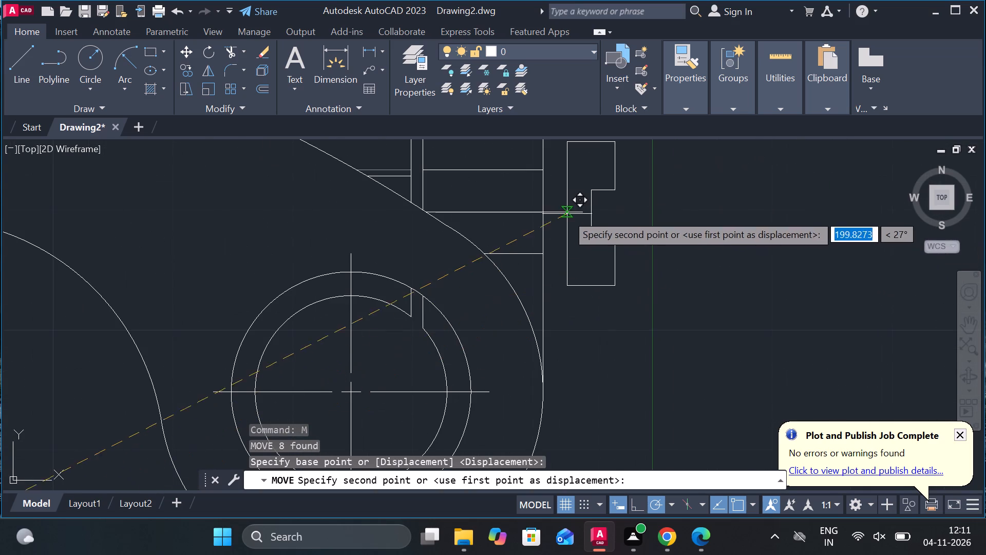
left_click(546, 213)
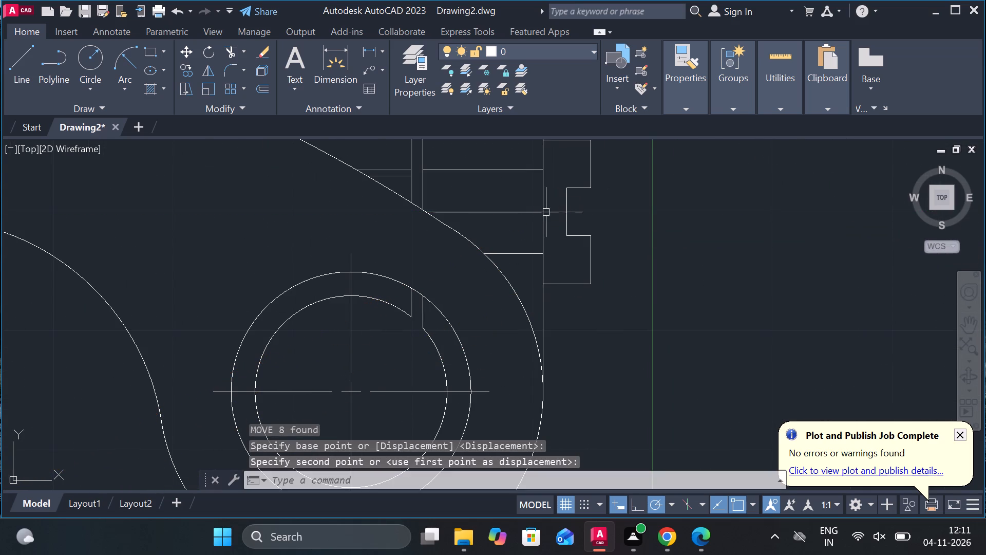
Trim the screw-hole centreline where it projects past the right lug face through the screw head.
scroll(669, 236, "down", 3)
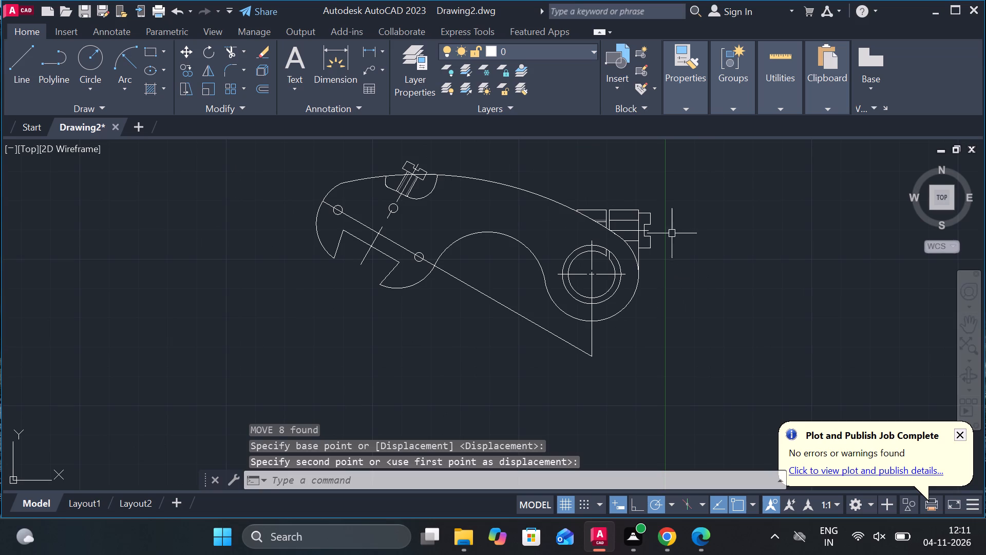
scroll(662, 201, "up", 4)
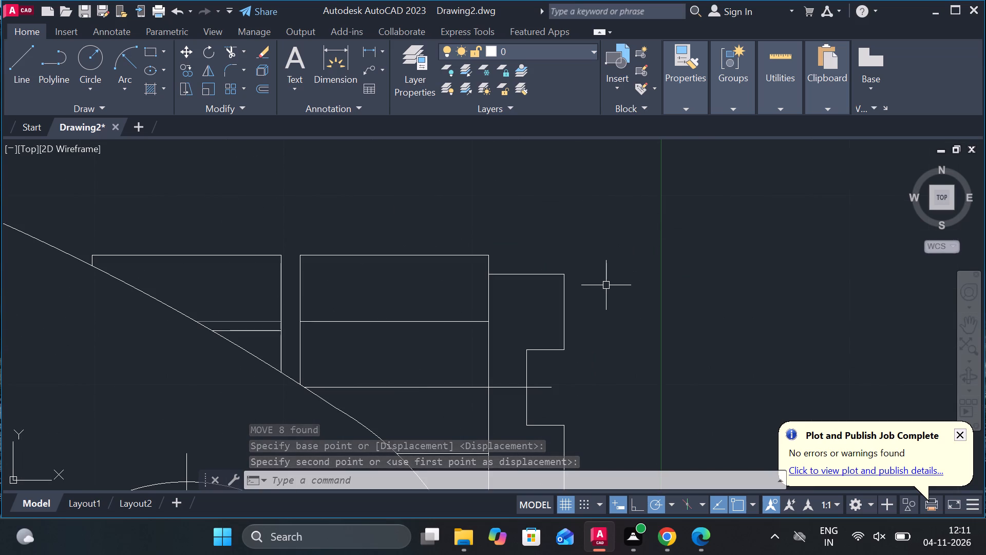
type("TR")
key("space")
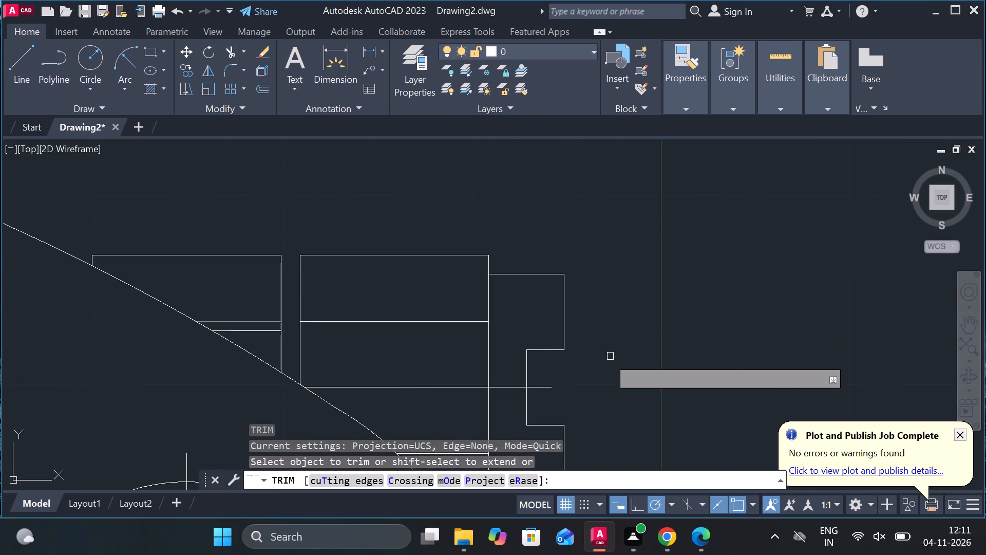
left_click(540, 390)
left_click(515, 387)
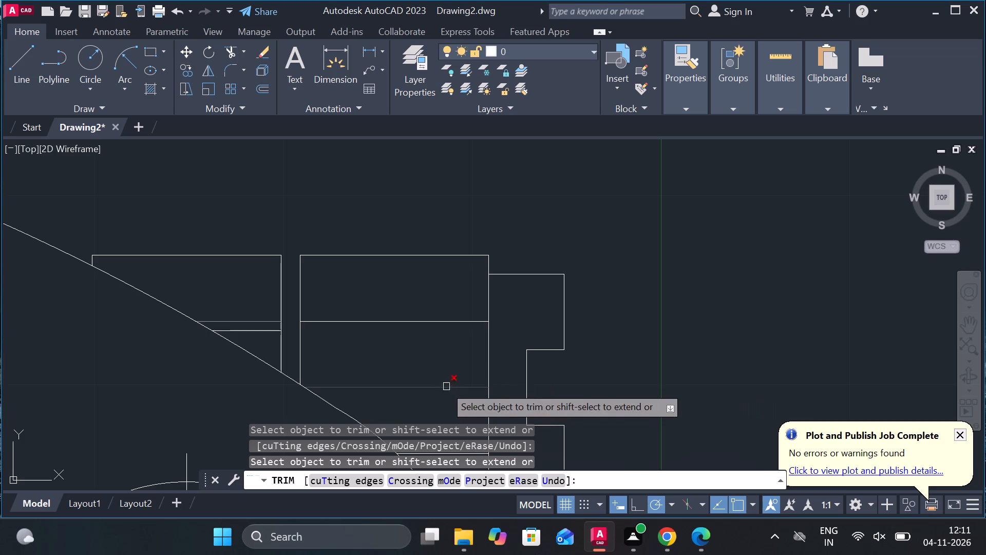
Trim the upper hole line and centreline inside the right lug and the two short hole lines inside the left lug.
left_click_drag(366, 346, 367, 341)
left_click(383, 304)
left_click(245, 335)
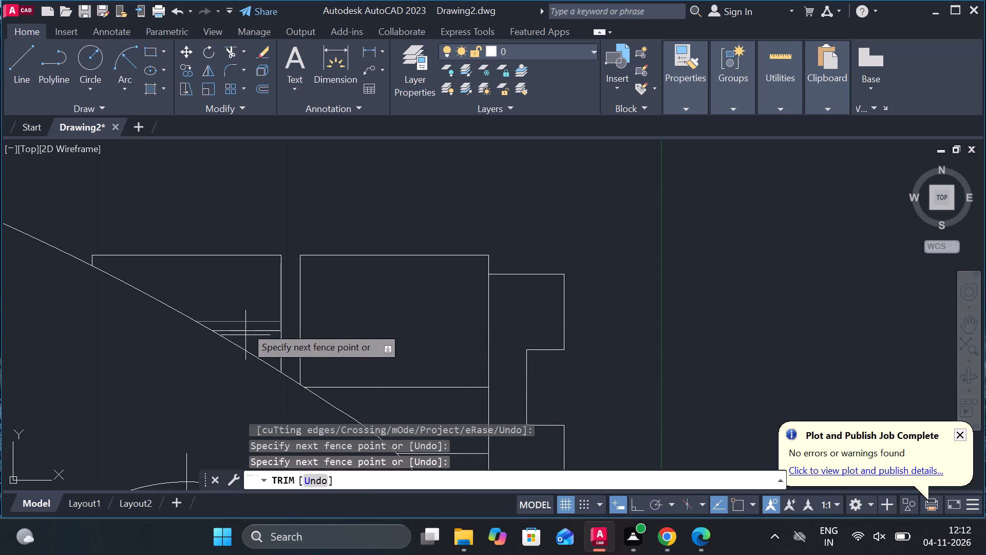
left_click(246, 295)
scroll(246, 295, "down", 2)
middle_click_drag(438, 316, 446, 295)
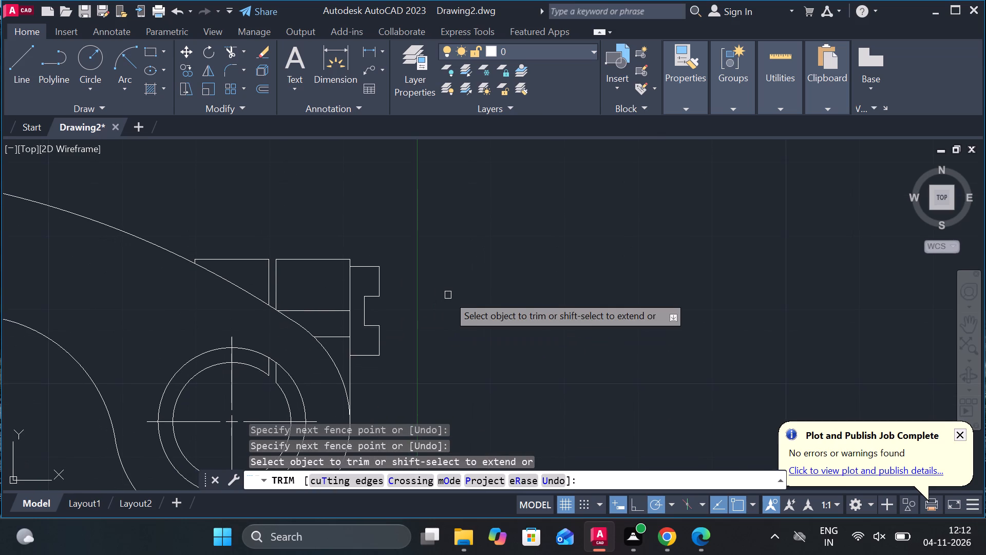
left_click(314, 308)
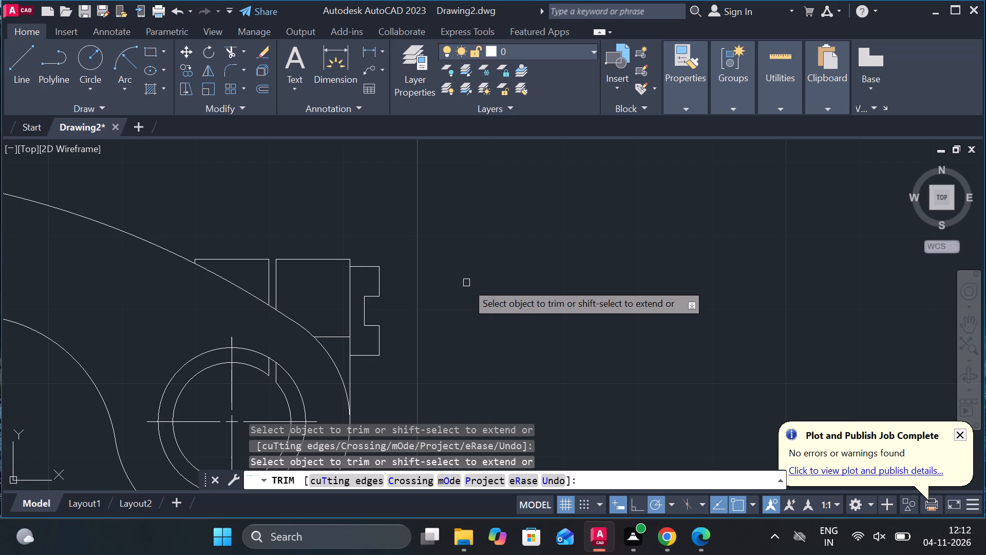
scroll(466, 283, "down", 3)
scroll(489, 299, "up", 2)
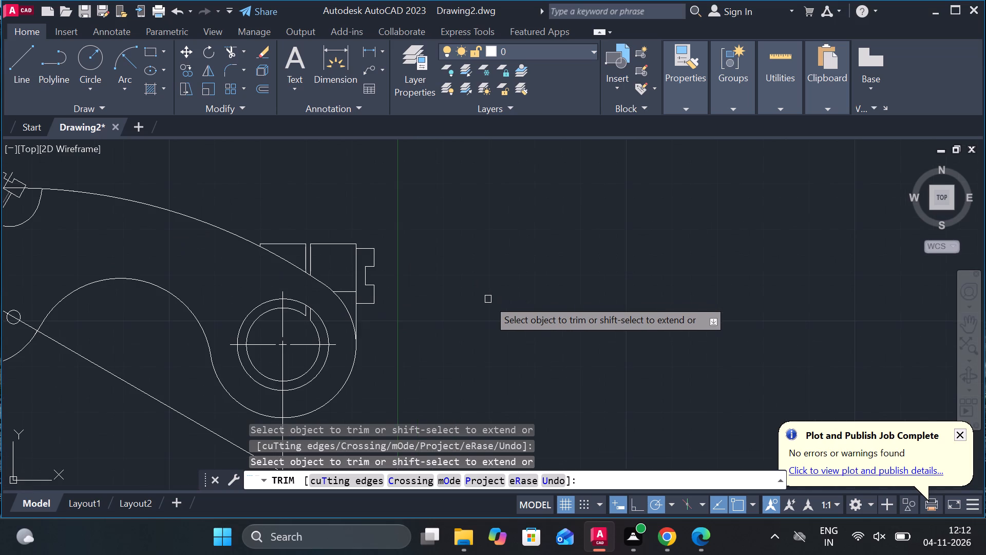
Trim the sloping reference line beyond the lever's lower jaw, down to the end of the vertical hub line.
middle_click_drag(497, 318, 570, 249)
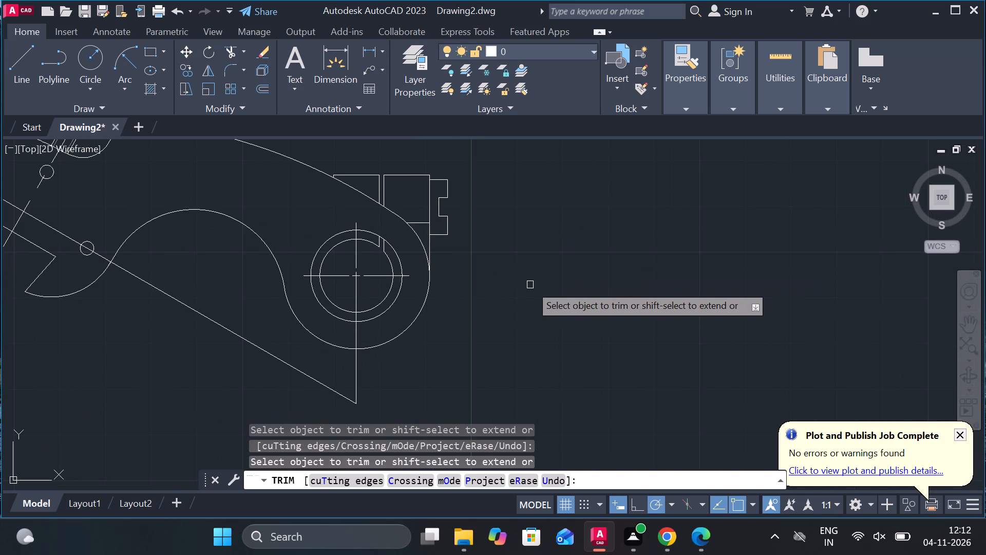
left_click(232, 332)
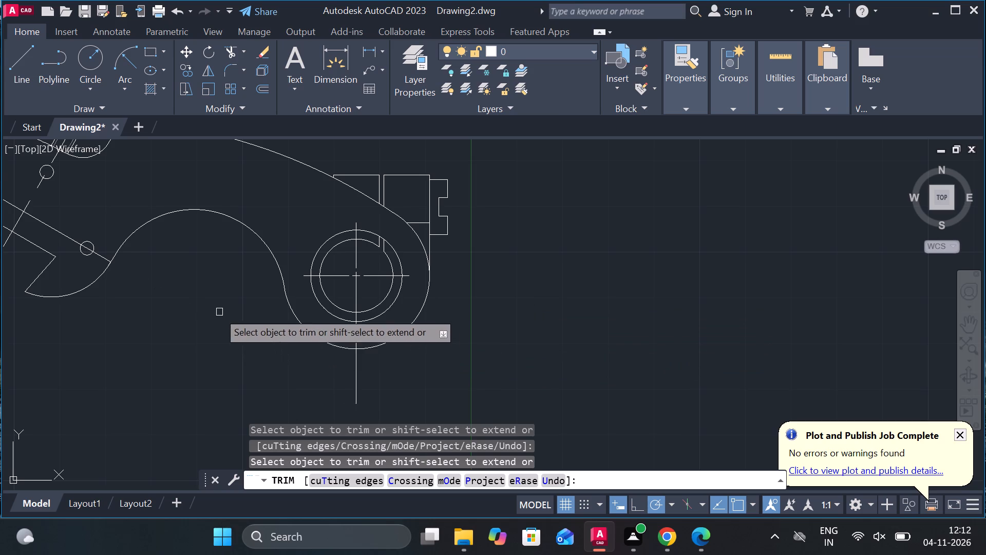
middle_click_drag(232, 312, 357, 405)
key("Escape")
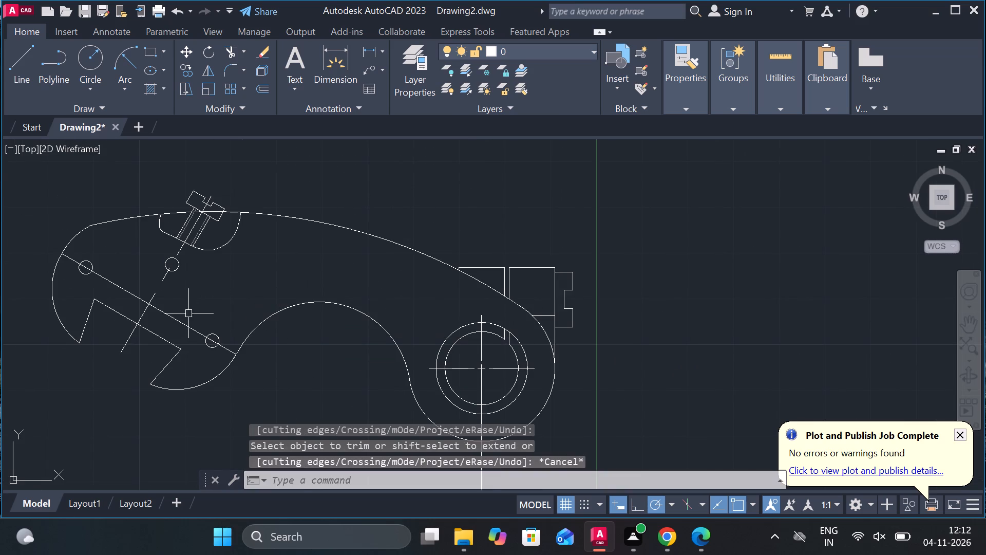
Erase the remaining sloping reference line that crosses the lever's jaw through the two small holes.
left_click(187, 317)
left_click(185, 321)
left_click(182, 321)
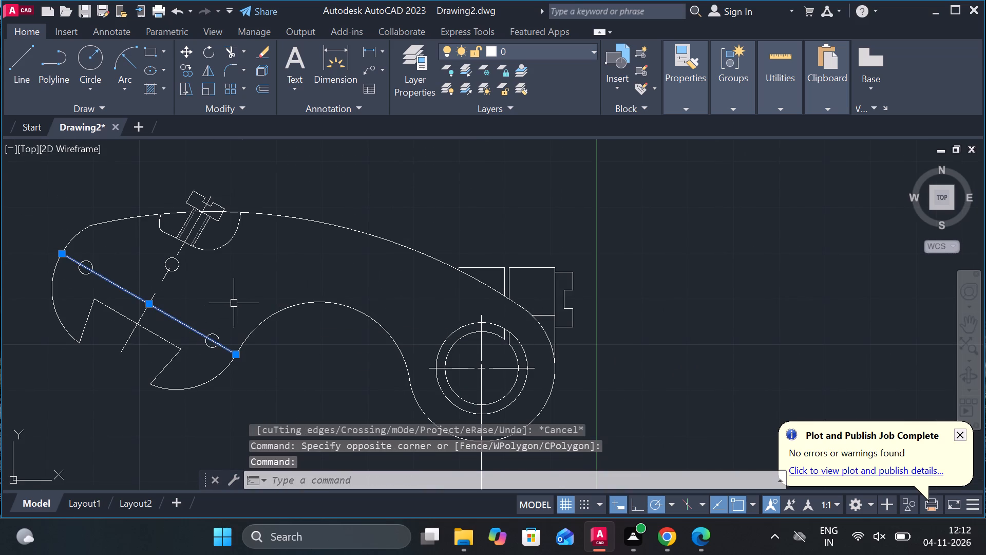
type("E")
key("space")
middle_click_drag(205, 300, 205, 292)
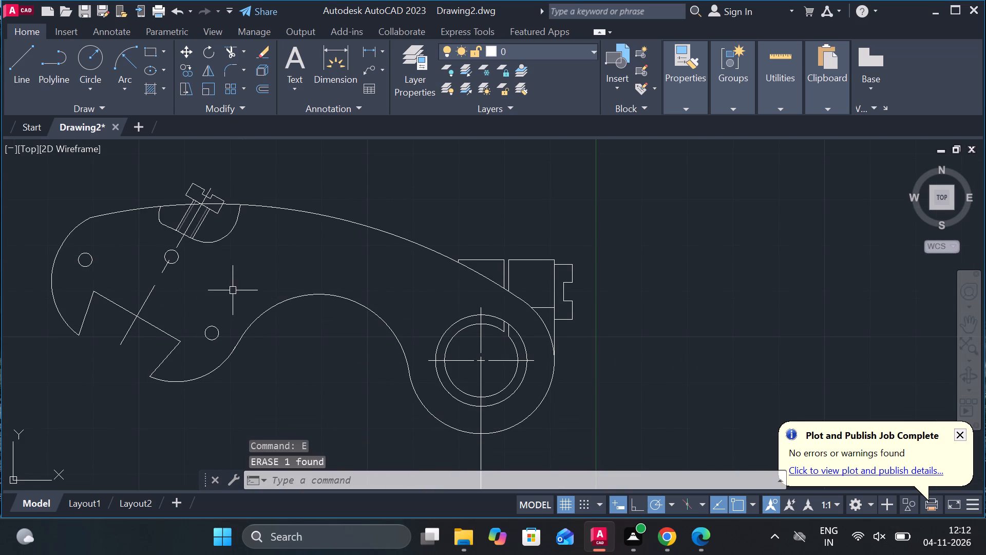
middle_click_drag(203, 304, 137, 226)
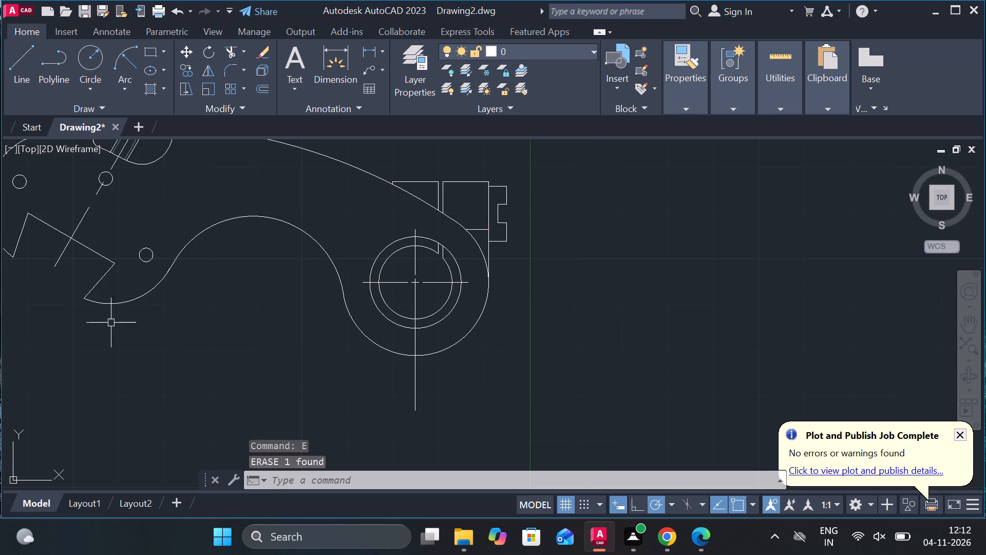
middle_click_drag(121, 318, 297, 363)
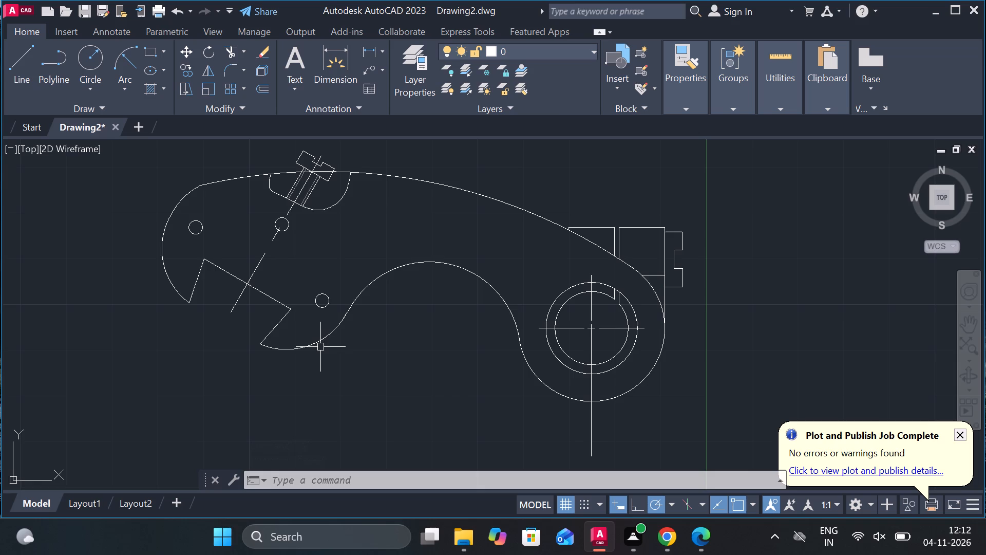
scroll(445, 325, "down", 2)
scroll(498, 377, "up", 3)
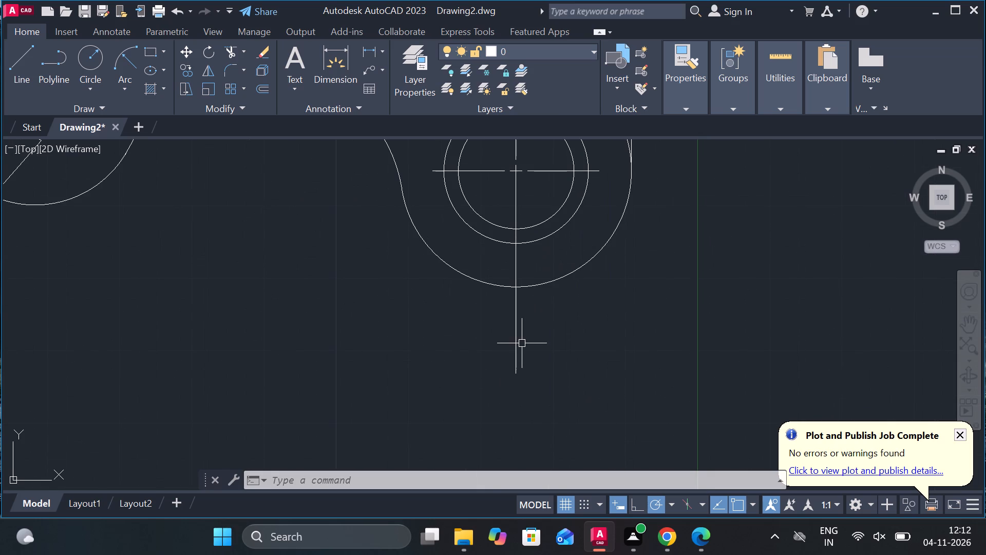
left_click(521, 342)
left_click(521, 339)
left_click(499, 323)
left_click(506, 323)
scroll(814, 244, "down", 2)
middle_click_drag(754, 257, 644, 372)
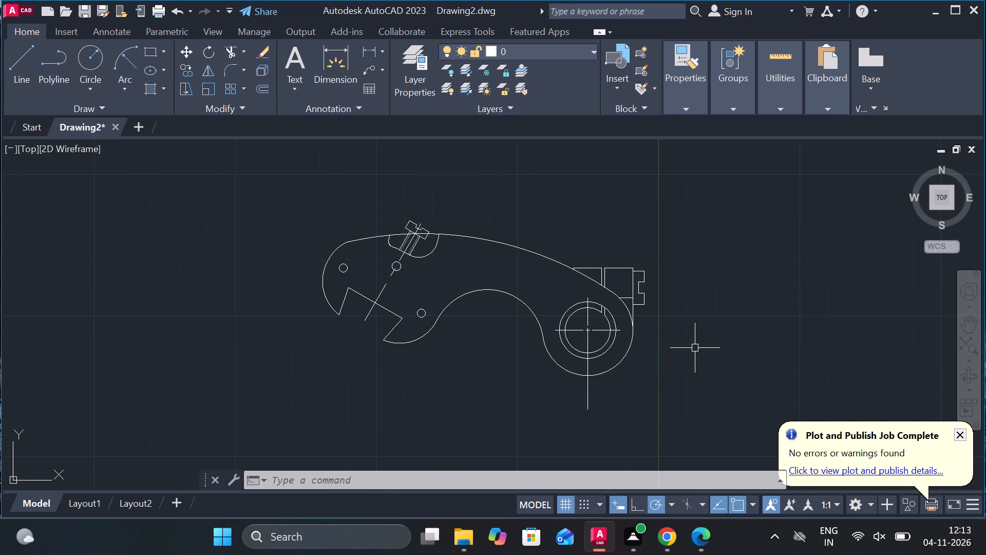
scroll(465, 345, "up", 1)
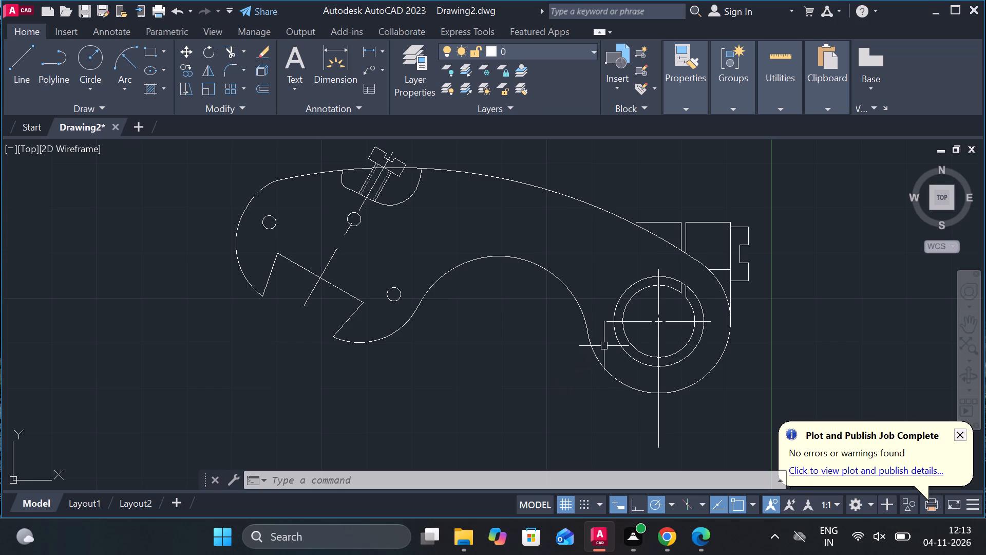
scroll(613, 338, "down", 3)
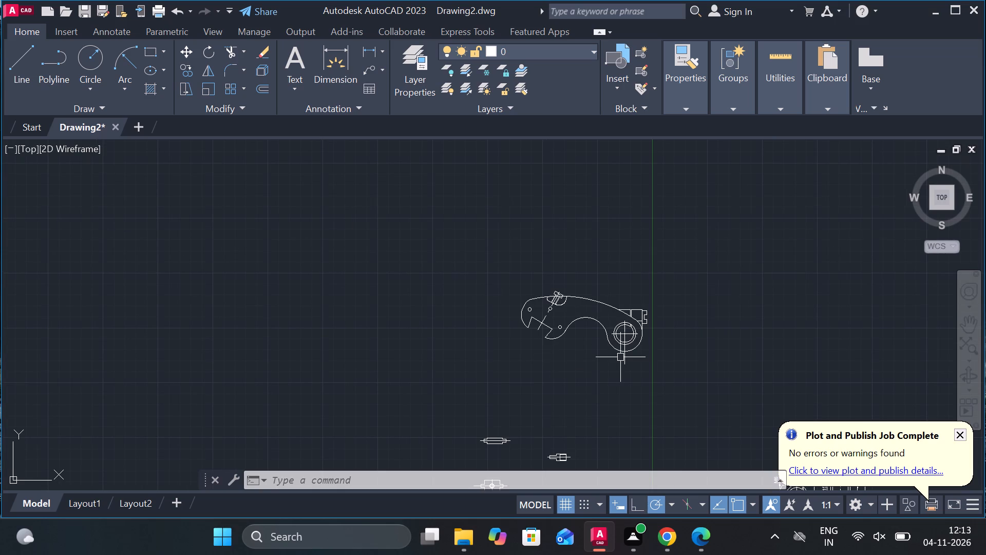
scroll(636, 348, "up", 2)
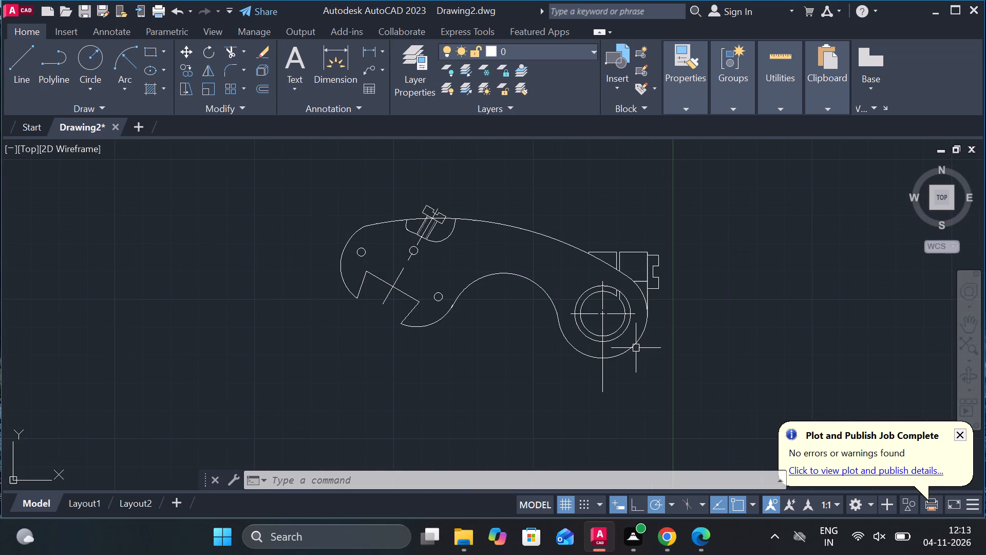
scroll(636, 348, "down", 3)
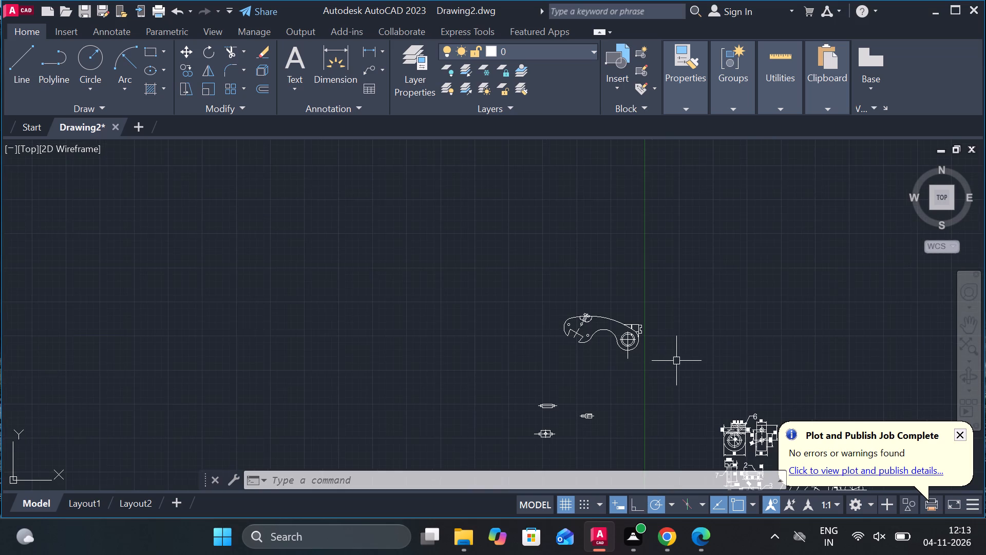
Examine the dimensions locating the small hole beside the hub in the drawing of lever part 1.
middle_click_drag(666, 362, 551, 310)
middle_click_drag(605, 364, 570, 214)
scroll(760, 249, "up", 2)
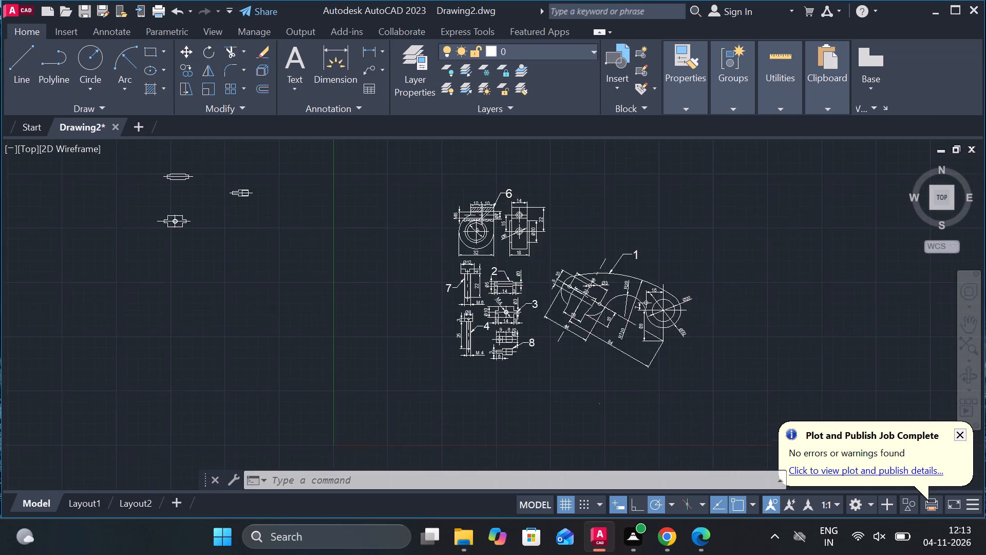
scroll(686, 294, "up", 2)
scroll(614, 307, "up", 1)
middle_click_drag(561, 329, 655, 250)
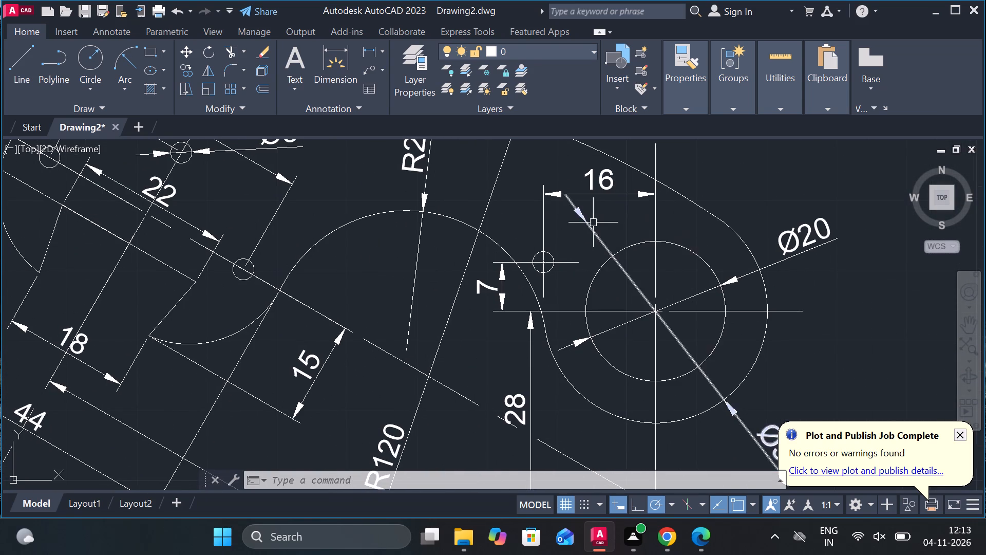
scroll(660, 267, "down", 6)
scroll(620, 194, "up", 3)
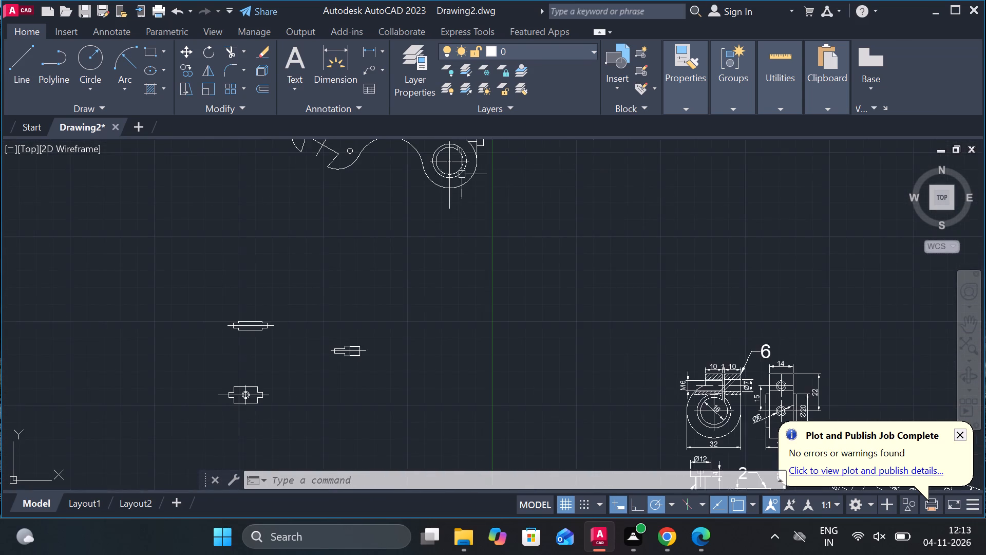
Draw a circle of diameter 3 at the centre of the assembled lever's hub.
scroll(455, 175, "up", 2)
middle_click_drag(452, 174, 565, 404)
scroll(554, 371, "up", 2)
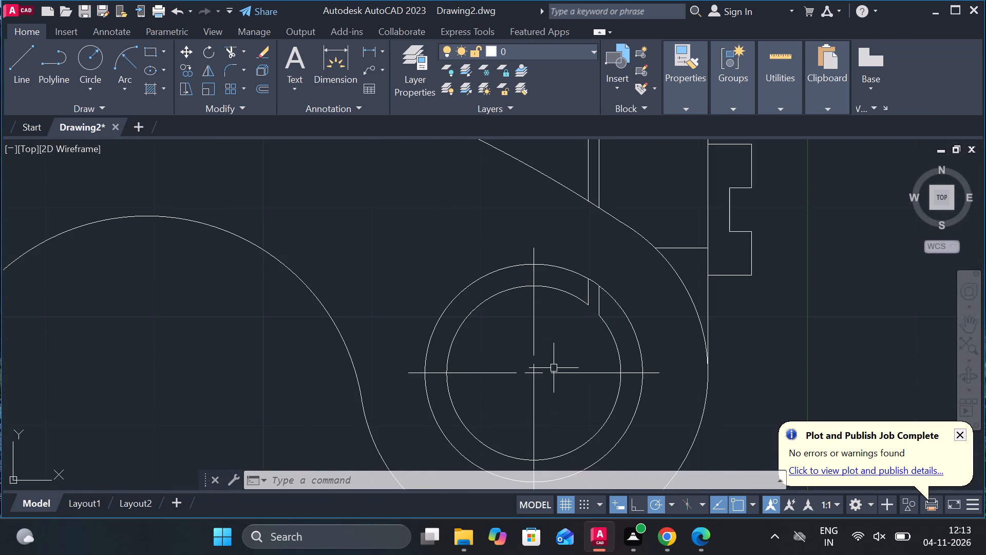
type("C")
key("space")
left_click(534, 373)
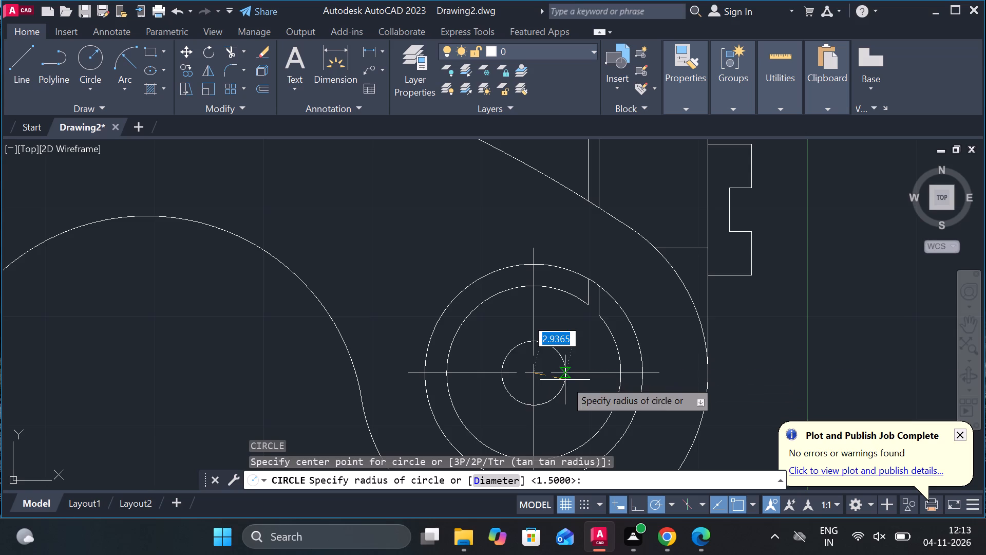
key("d")
key("space")
key("3")
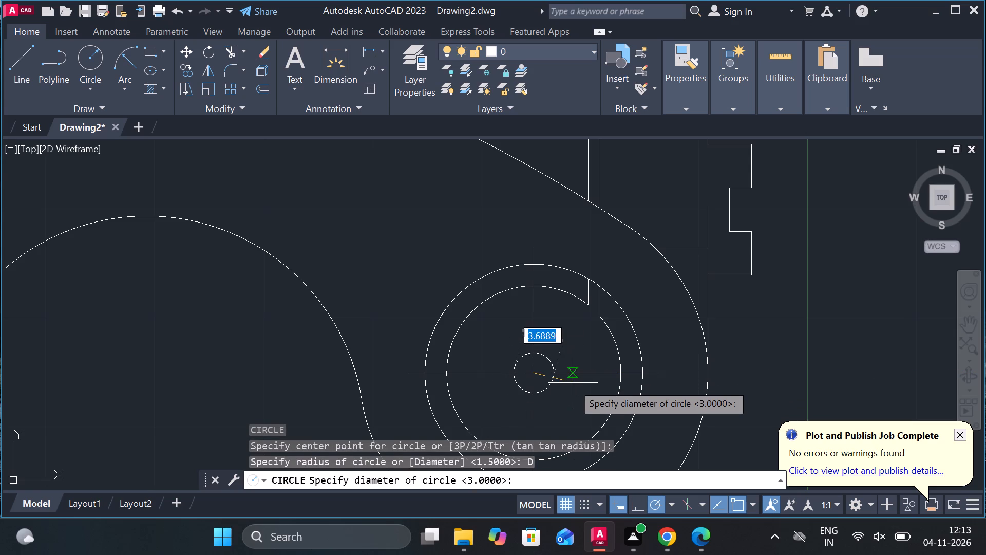
key("Return")
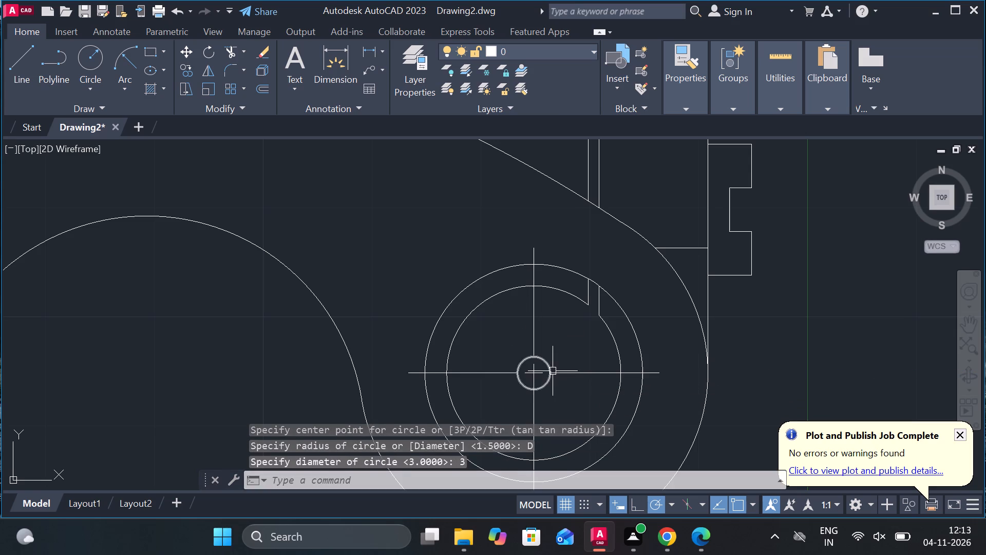
Move the diameter 3 circle 16 to the left and 7 up from the hub centre.
left_click(553, 369)
middle_click_drag(553, 368, 568, 325)
key("m")
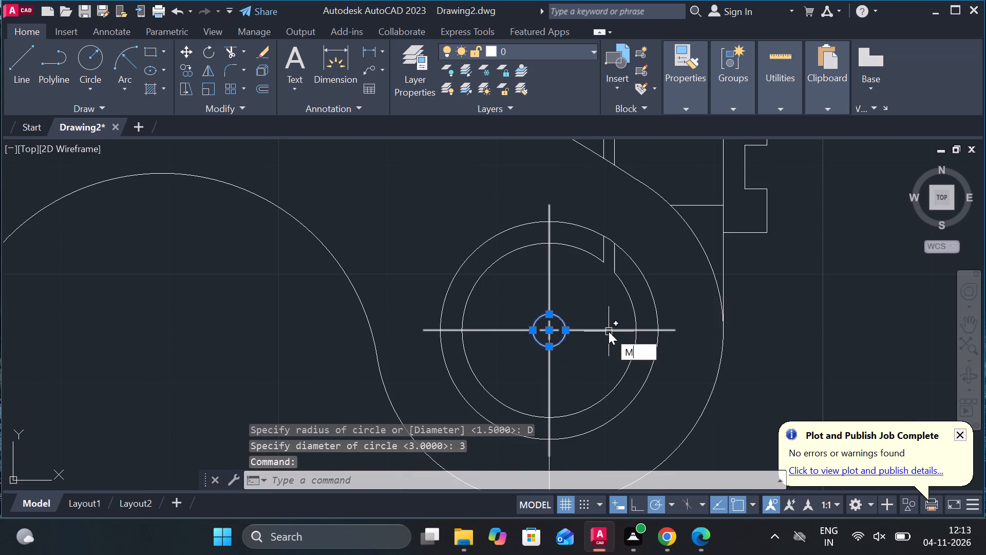
key("Return")
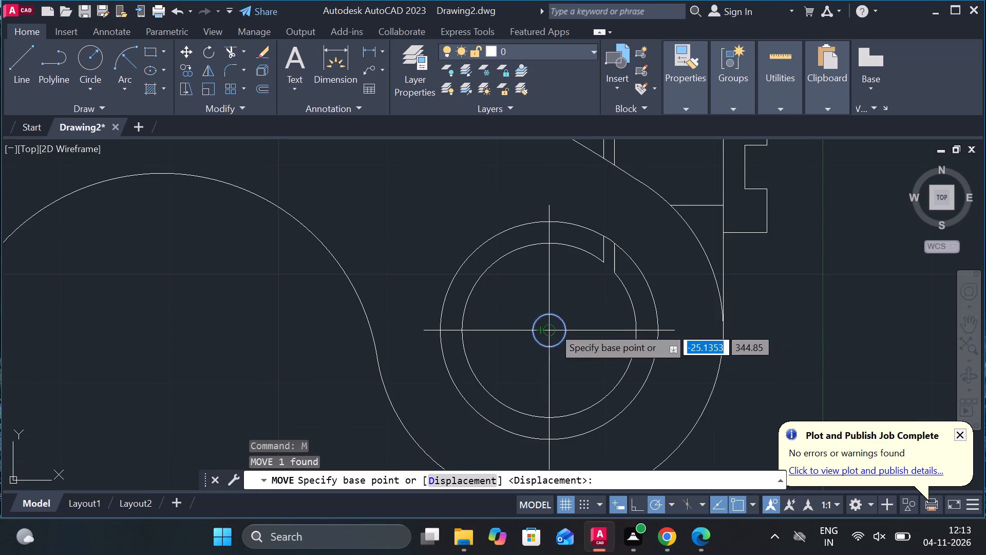
left_click(552, 328)
type("16")
key("space")
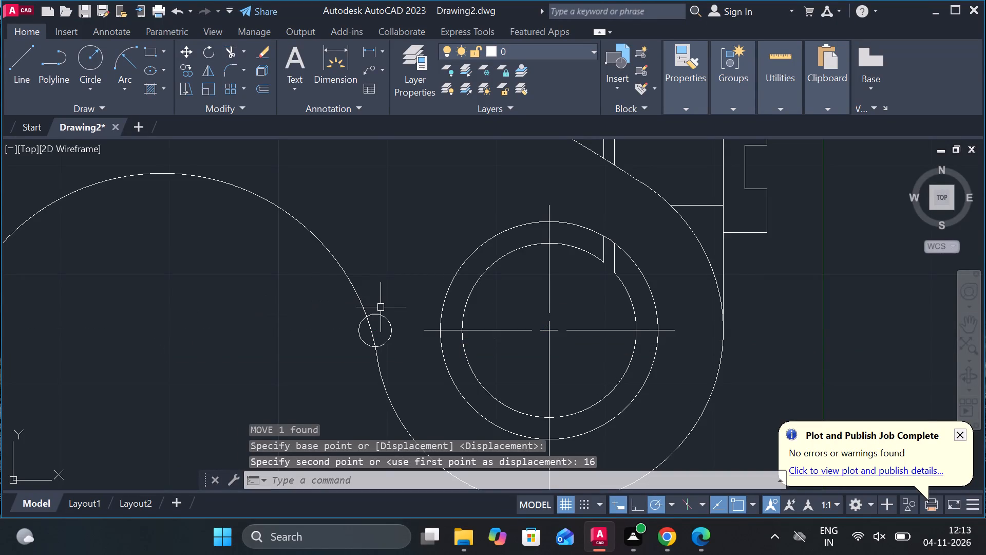
left_click(381, 314)
key("m")
key("Return")
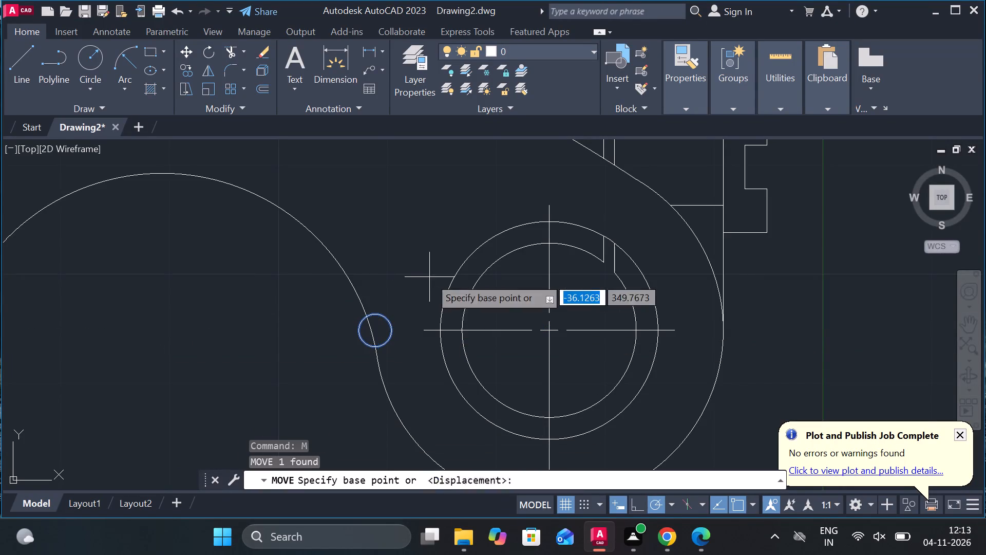
left_click(379, 334)
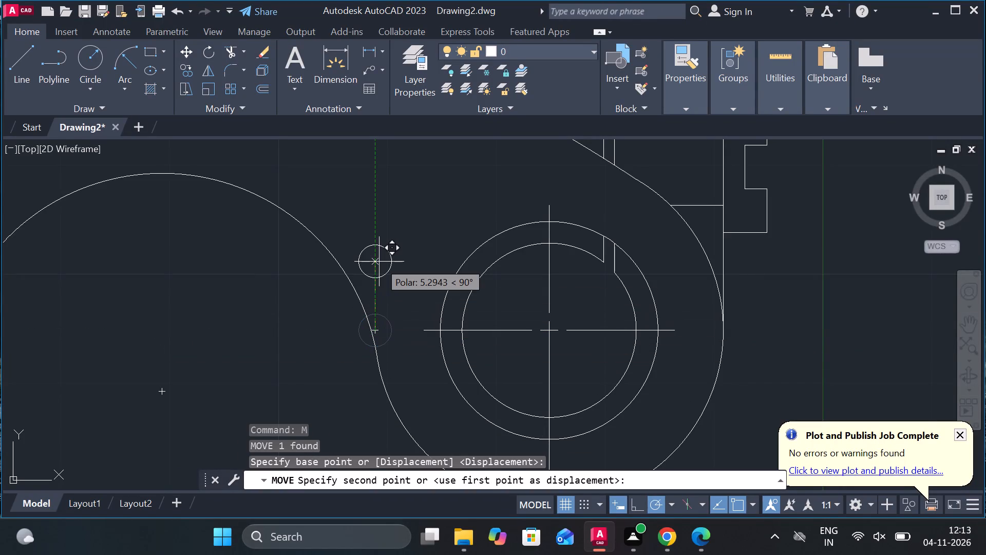
key("7")
key("Return")
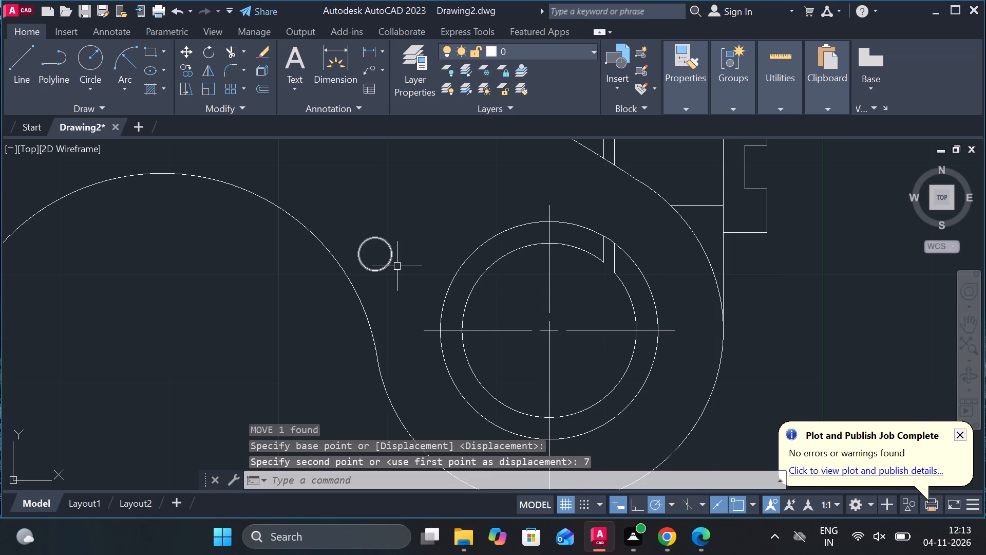
key("Escape")
Copy the upper view of part 8, without its dimensions and centrelines, into the empty space beside the drawing of part 7.
scroll(452, 272, "down", 1)
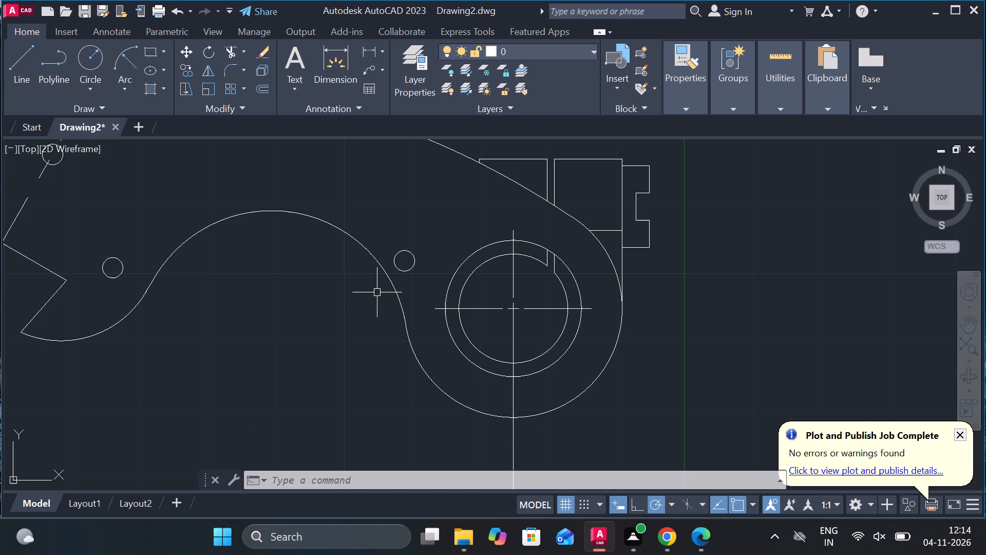
scroll(416, 321, "down", 3)
middle_click_drag(499, 357, 506, 240)
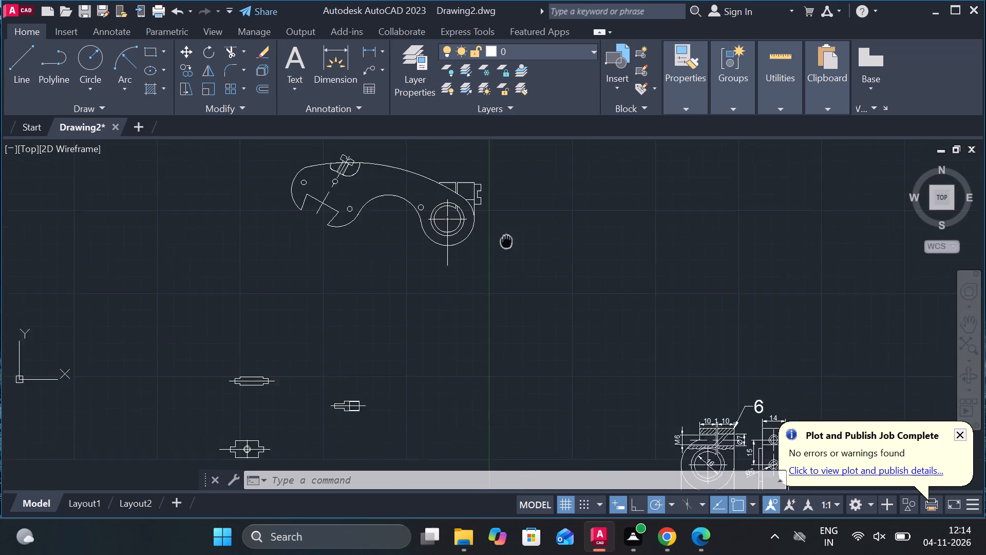
scroll(512, 226, "down", 3)
scroll(480, 285, "up", 4)
scroll(400, 216, "up", 1)
middle_click_drag(405, 245, 424, 341)
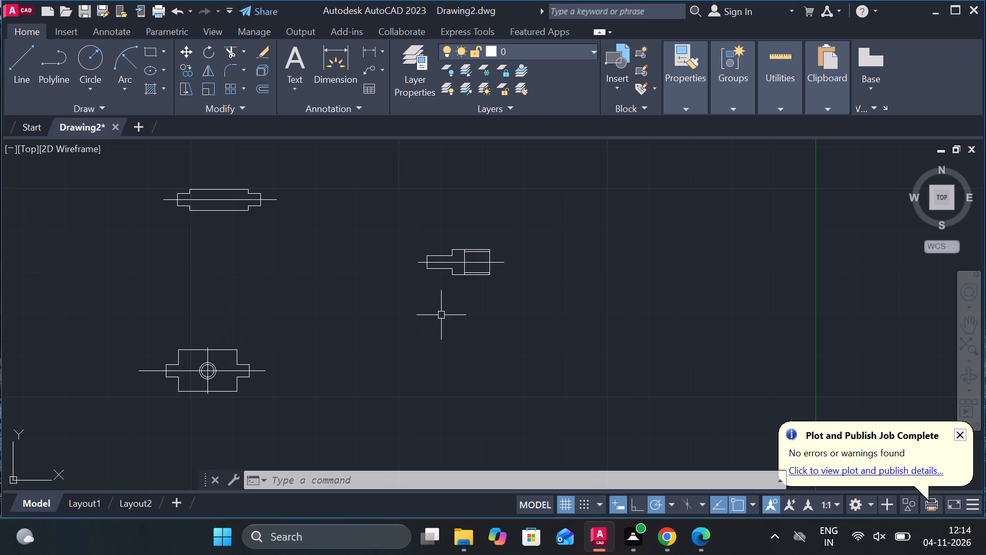
scroll(446, 315, "down", 4)
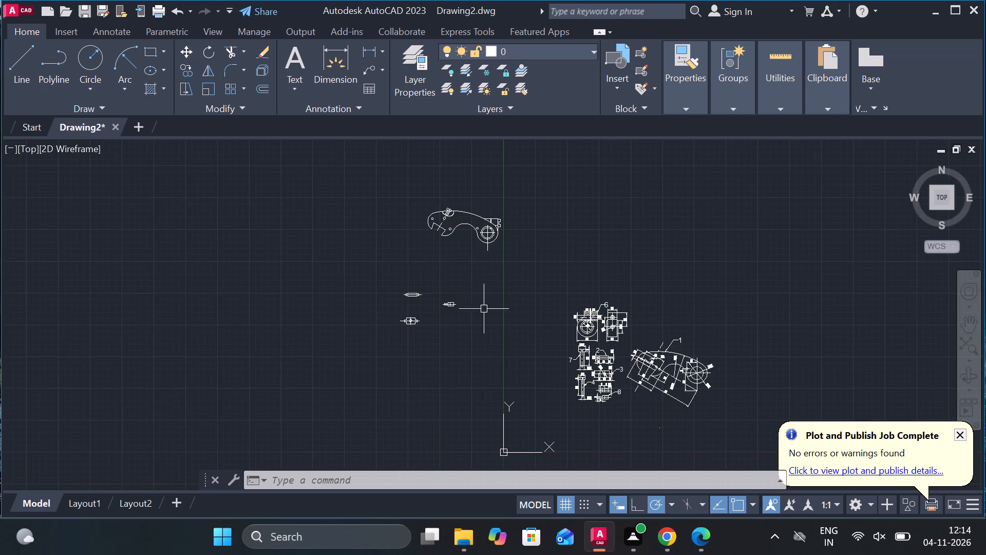
middle_click_drag(488, 317, 433, 299)
scroll(616, 350, "up", 4)
middle_click_drag(336, 323, 443, 157)
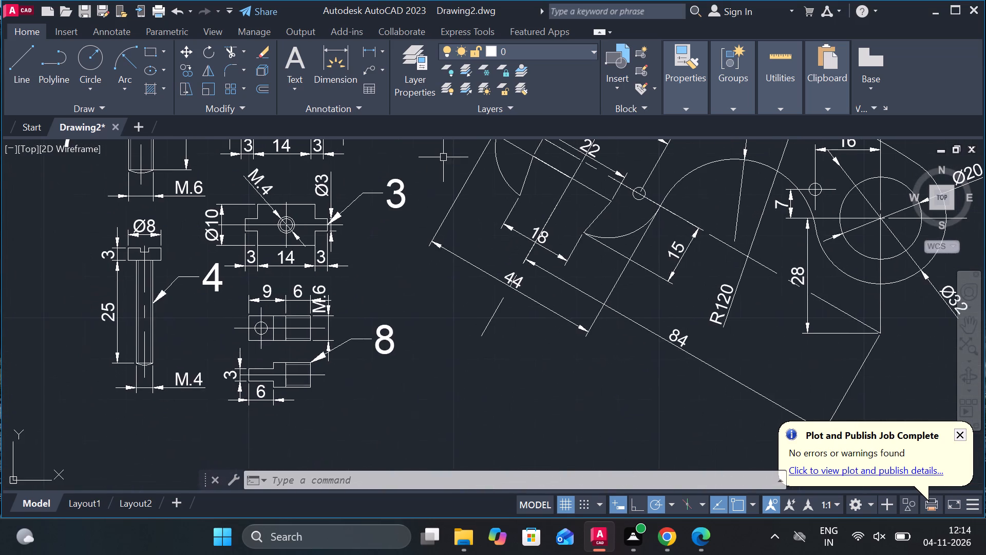
scroll(198, 364, "up", 1)
scroll(324, 348, "up", 1)
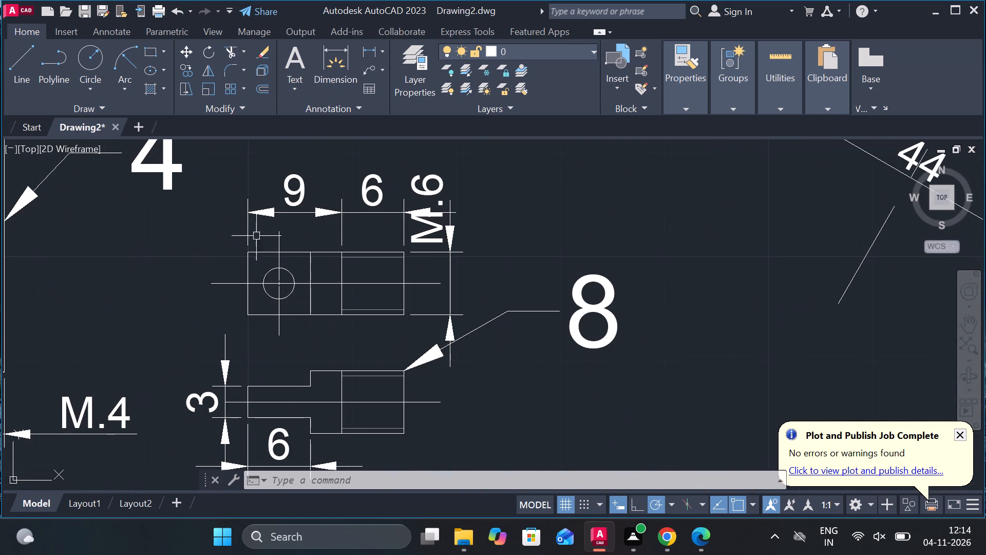
left_click(227, 225)
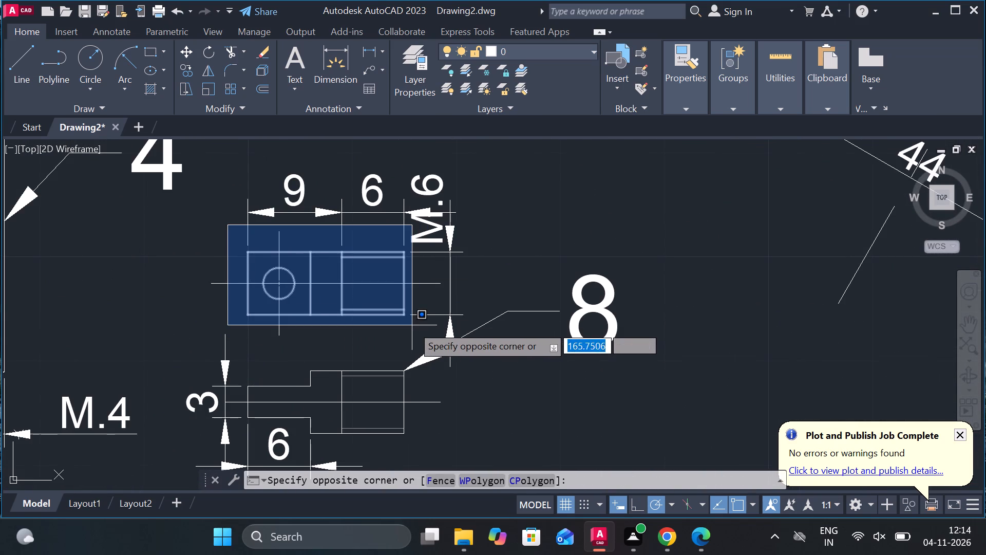
left_click(412, 325)
type("CO")
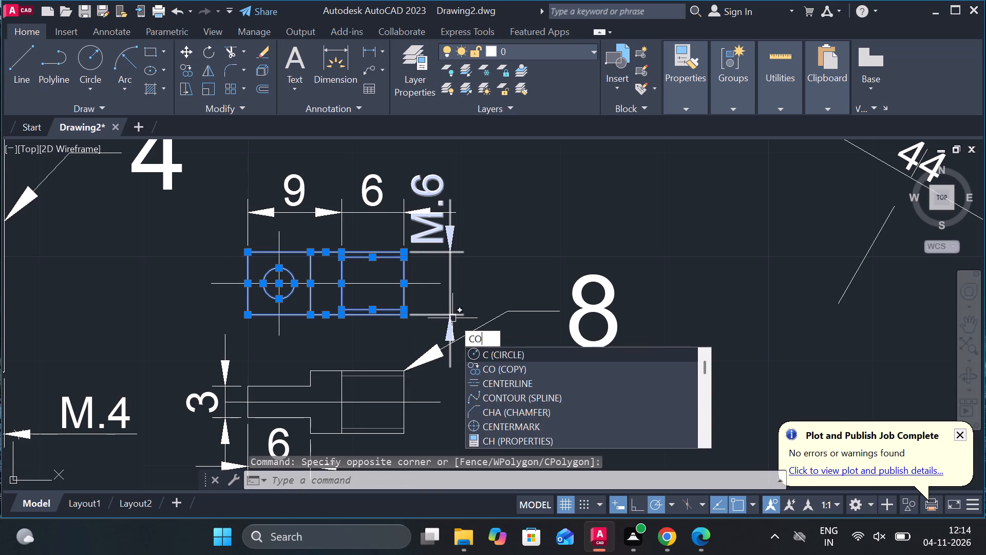
key("Return")
left_click(485, 271)
scroll(507, 272, "down", 2)
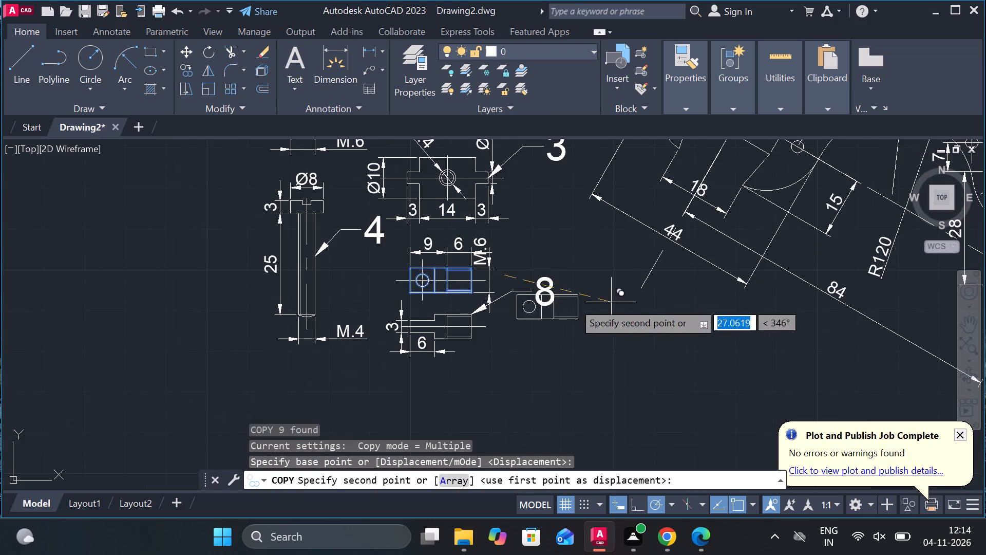
middle_click_drag(325, 264, 561, 486)
scroll(298, 256, "up", 2)
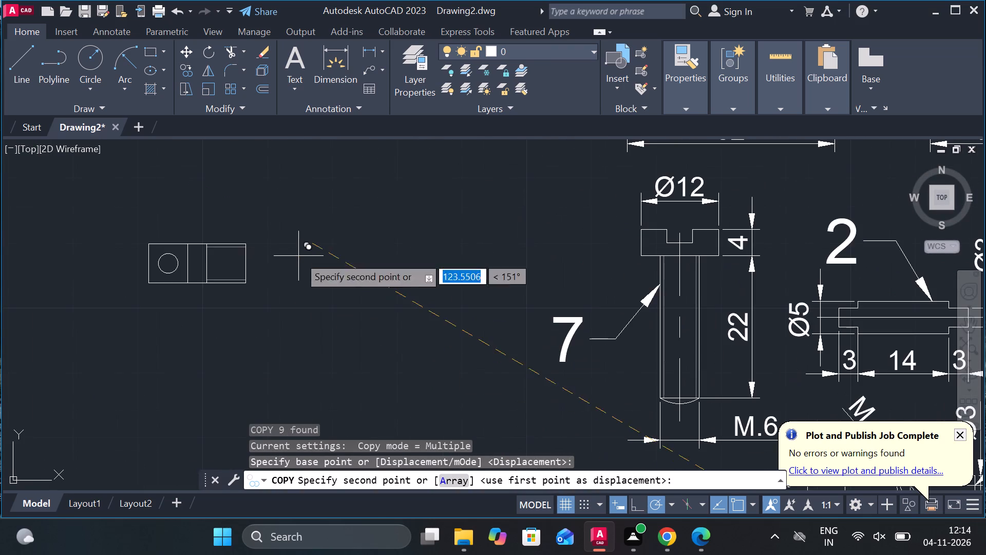
left_click(298, 256)
key("Escape")
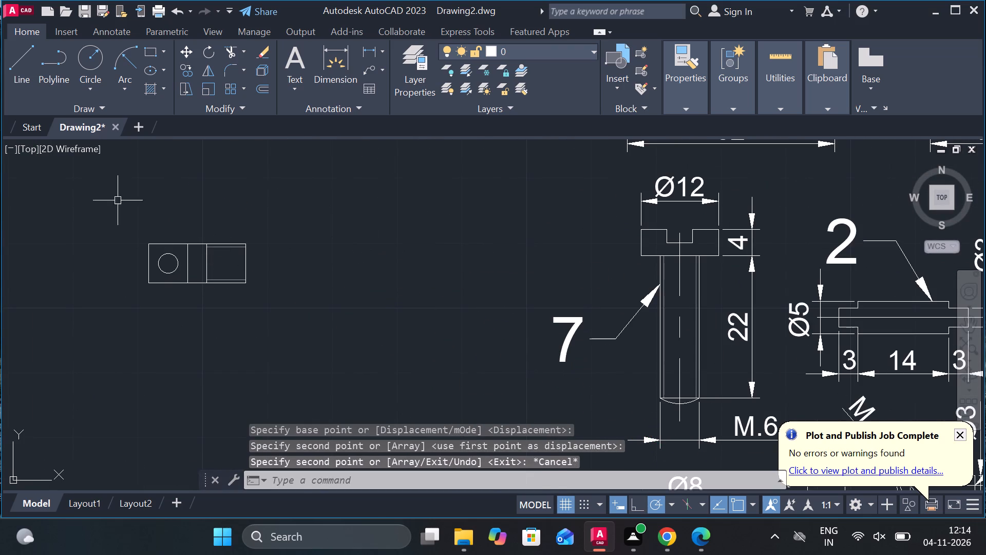
Move the part 8 copy by its thread-start line's midpoint to the lever's curved edge, in line with the hub's horizontal centreline.
left_click_drag(115, 199, 115, 205)
left_click(276, 308)
key("m")
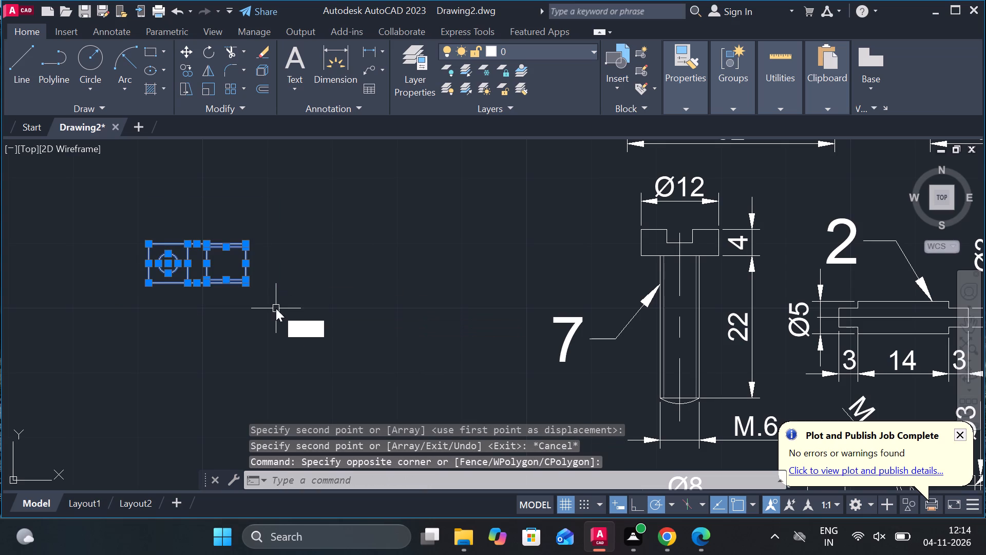
key("Return")
left_click(210, 260)
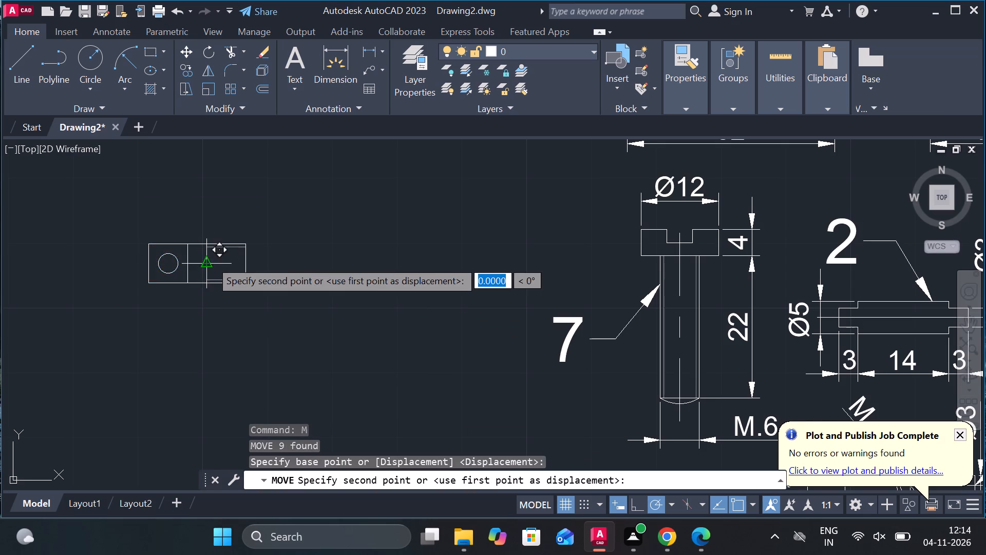
scroll(210, 260, "down", 2)
middle_click_drag(255, 232, 322, 410)
scroll(332, 261, "down", 2)
middle_click_drag(231, 170, 314, 402)
scroll(317, 377, "up", 3)
middle_click_drag(317, 377, 355, 297)
scroll(343, 318, "up", 3)
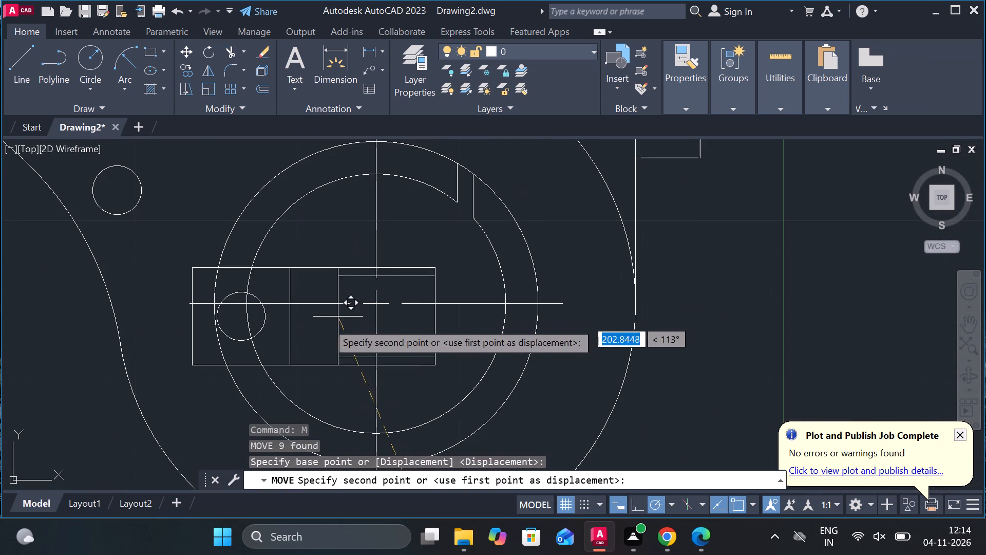
middle_click_drag(240, 320, 490, 300)
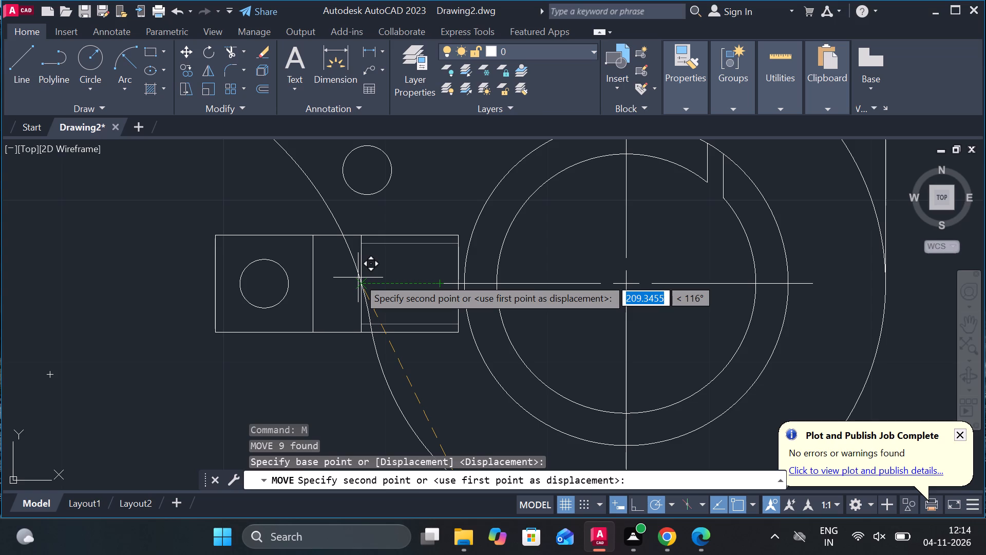
scroll(358, 277, "up", 2)
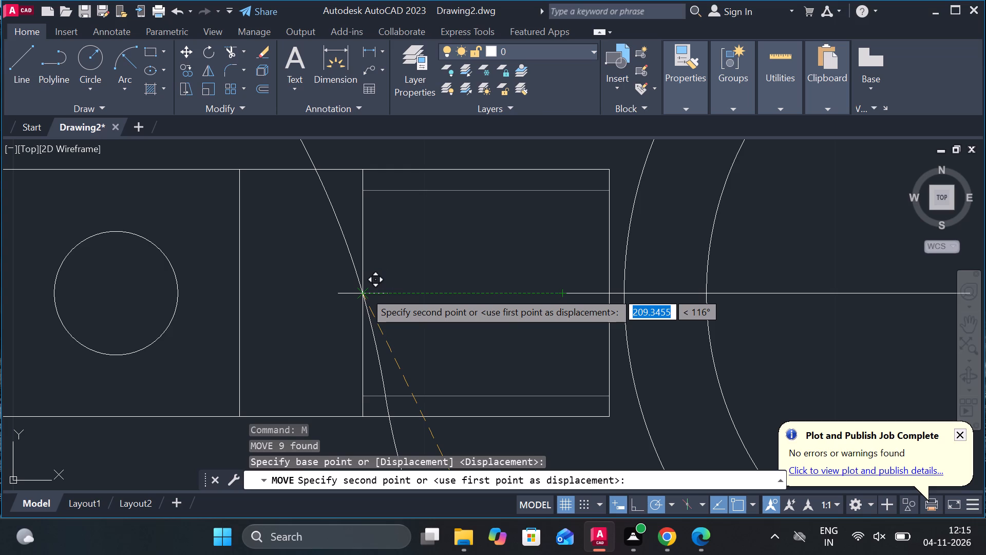
left_click(399, 292)
Trim the threaded end of the part 8 copy inside the lever and clear its lower leftover segments at the hub circle.
scroll(406, 293, "down", 1)
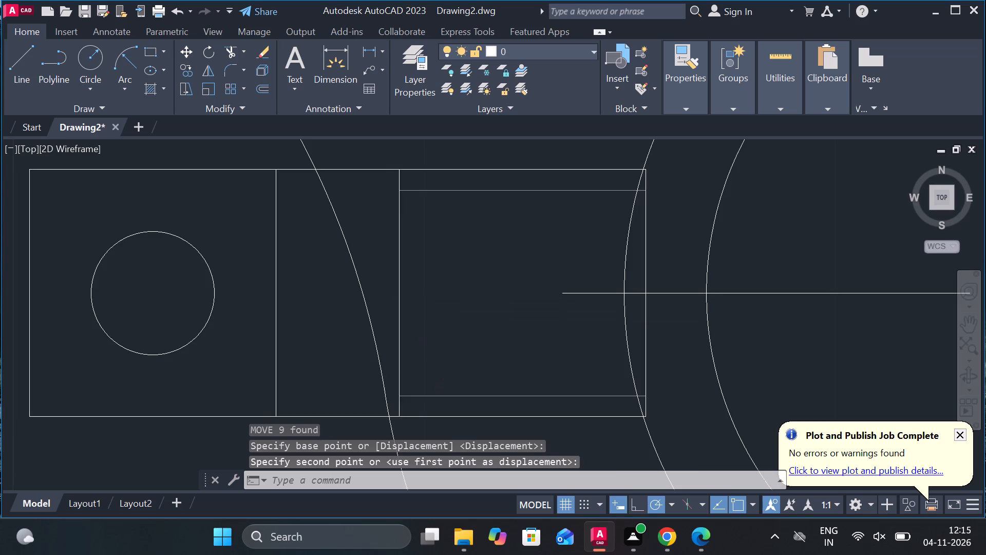
type("TR")
key("space")
left_click(434, 176)
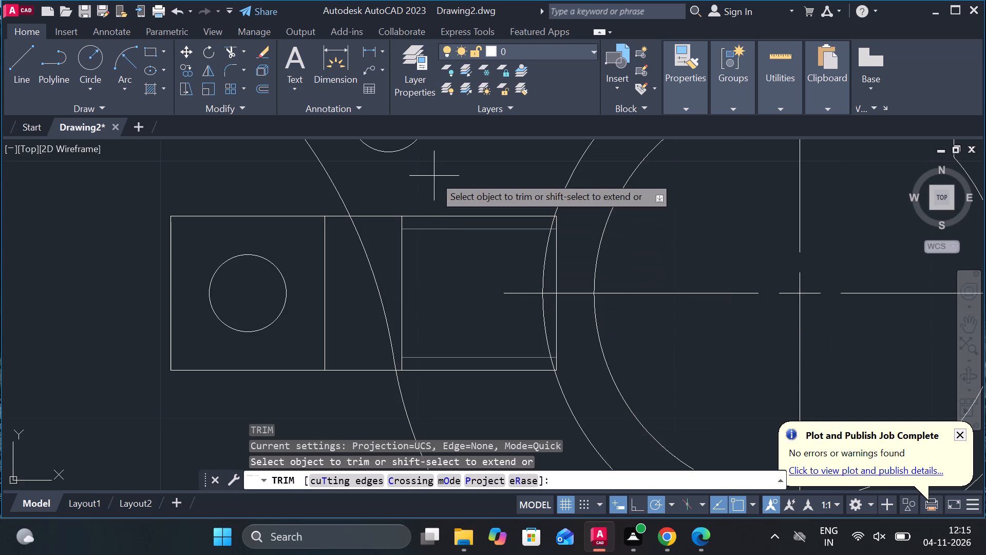
left_click(484, 382)
scroll(554, 353, "up", 3)
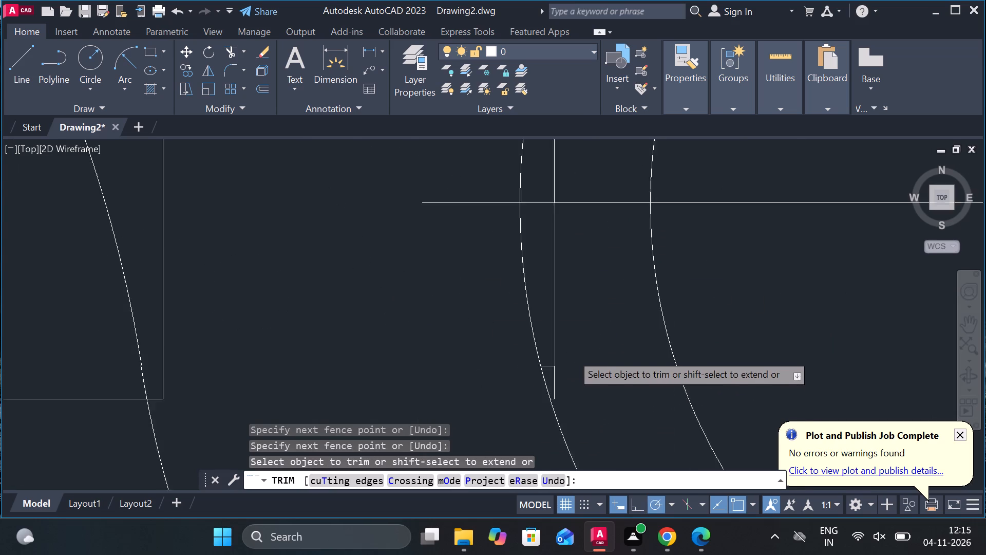
left_click(571, 408)
left_click(535, 360)
left_click(536, 376)
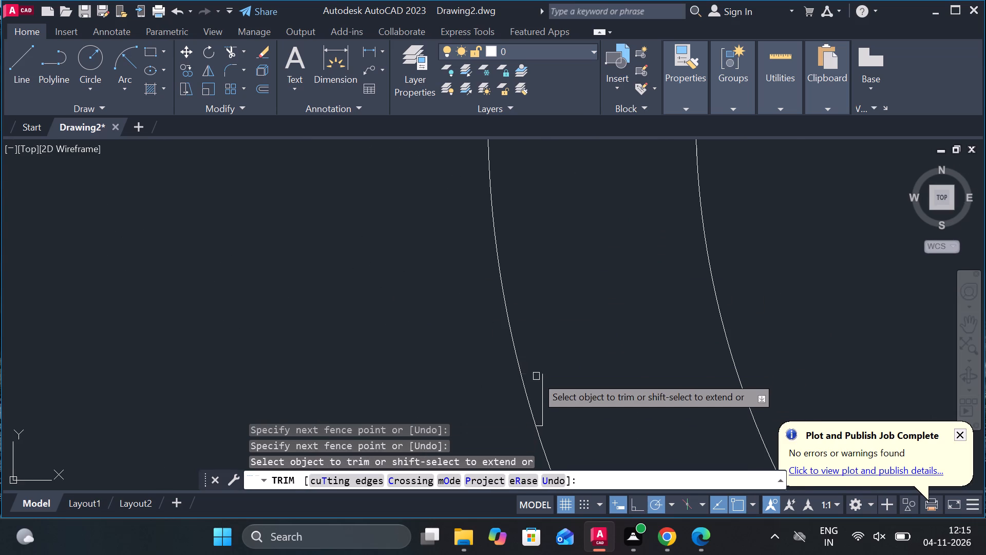
left_click(542, 391)
middle_click_drag(568, 400, 582, 311)
scroll(563, 348, "up", 3)
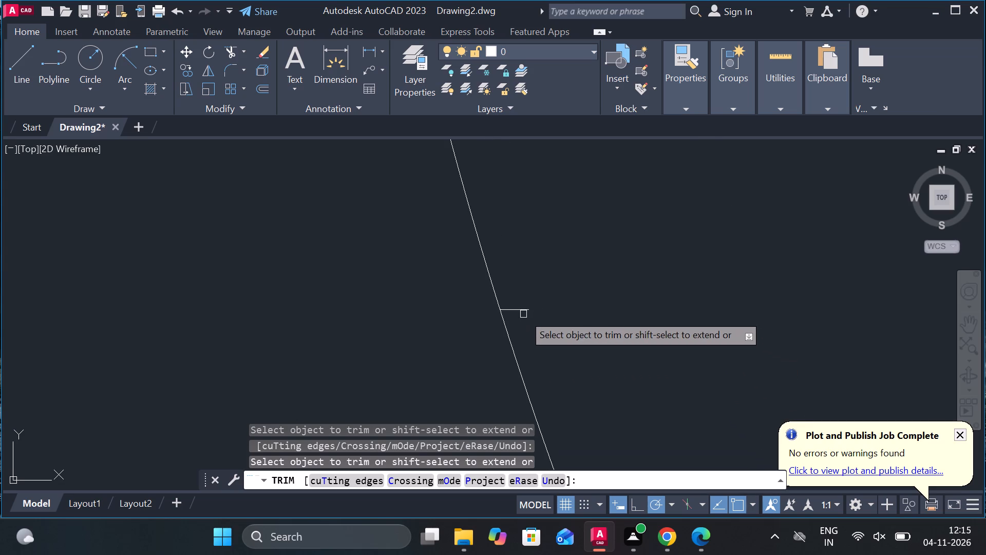
left_click(523, 314)
left_click(521, 305)
Trim away the upper leftover segments of part 8's threaded end beside the hub's outer circle.
scroll(580, 304, "down", 5)
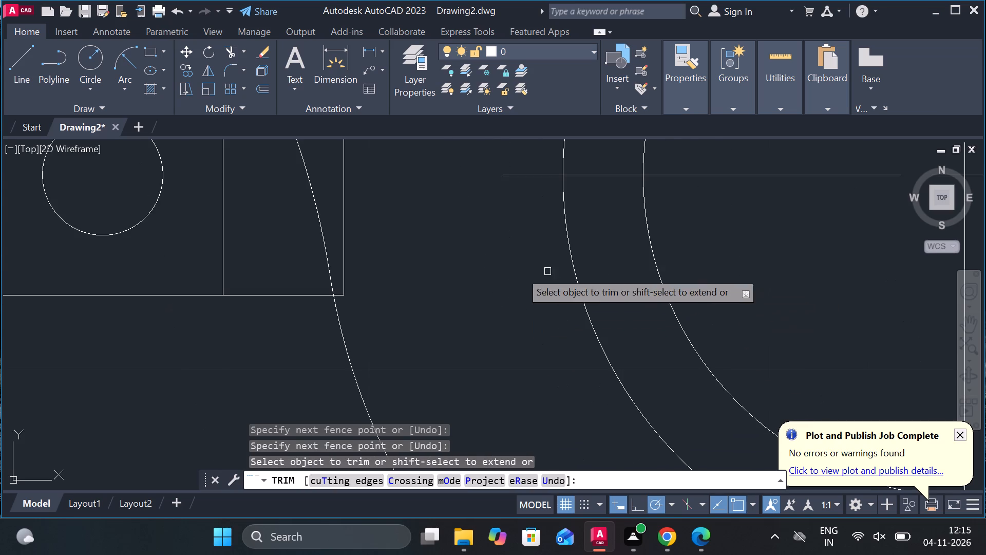
middle_click_drag(498, 271, 499, 449)
scroll(587, 234, "up", 5)
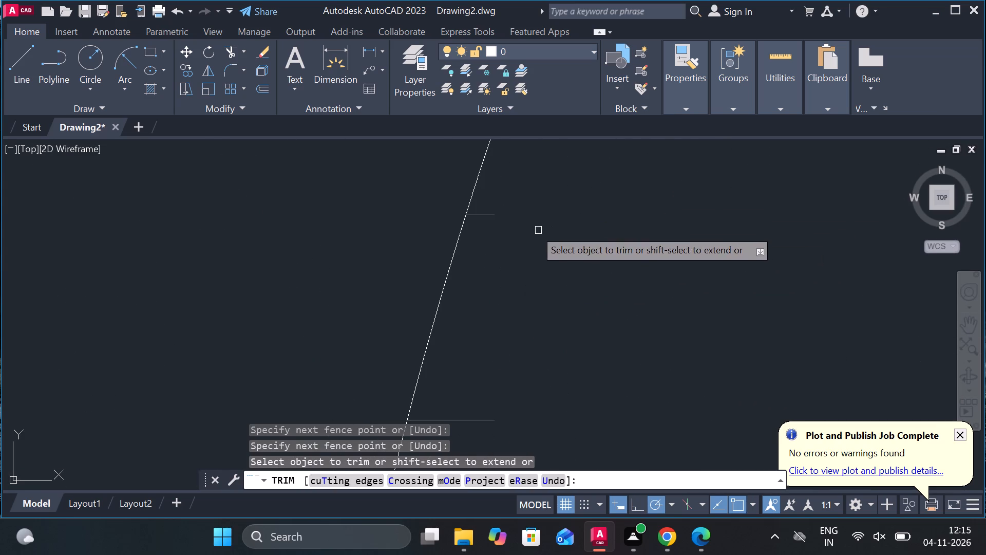
left_click(505, 194)
left_click(471, 284)
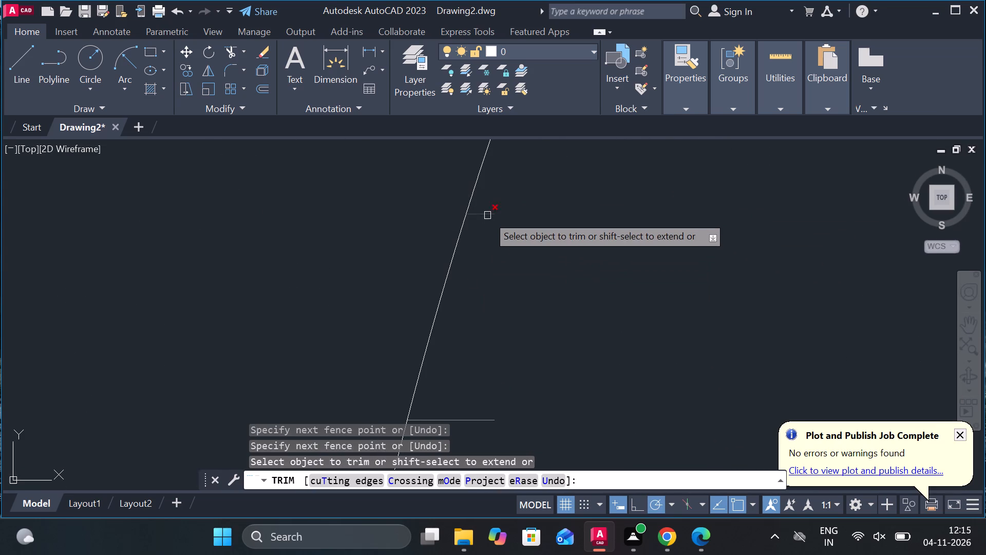
left_click(487, 215)
scroll(520, 237, "down", 2)
left_click(500, 308)
scroll(576, 318, "down", 4)
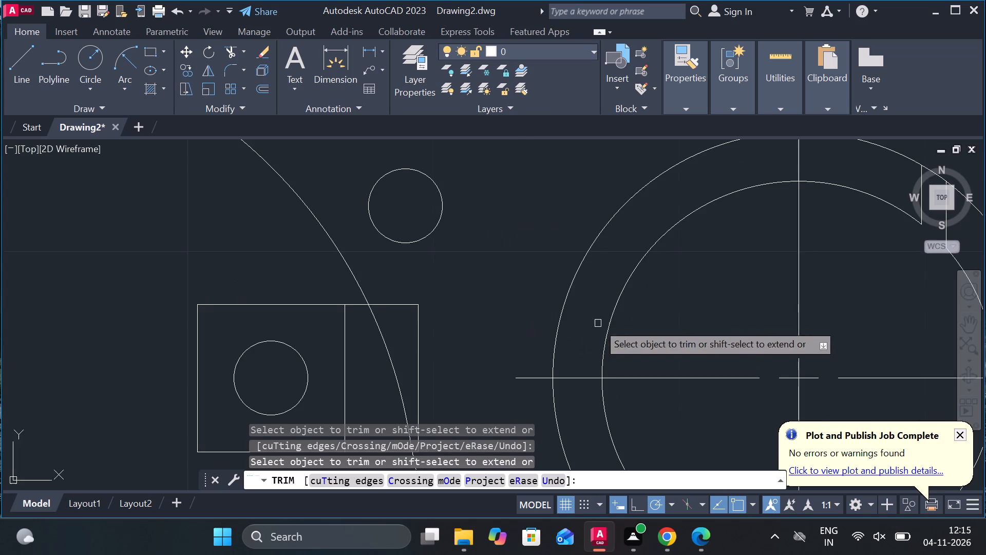
Trim part 8's thread-start line and the edge ends that extend past the lever's curved outline.
middle_click_drag(376, 319, 398, 287)
left_click_drag(410, 252, 415, 254)
left_click(461, 349)
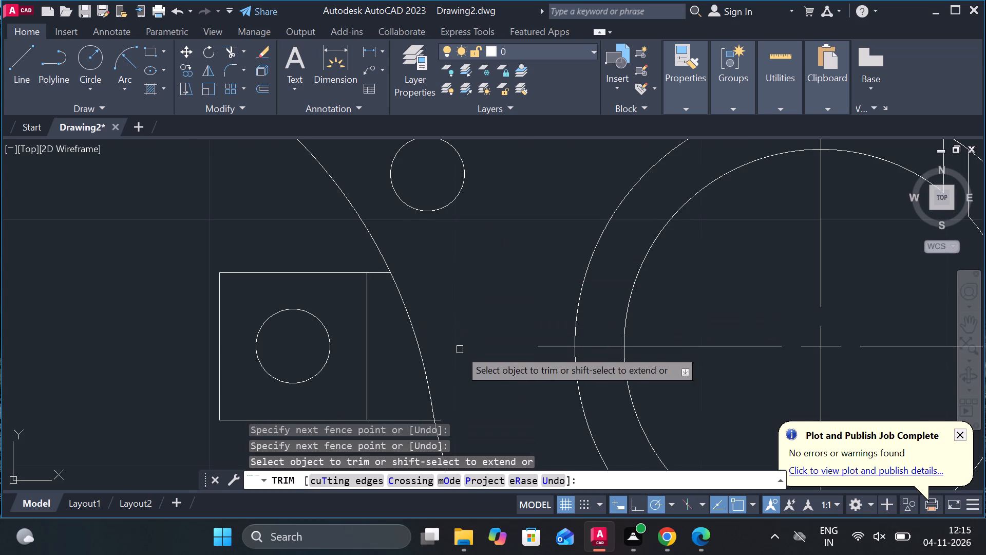
middle_click_drag(451, 340, 475, 273)
scroll(454, 350, "up", 2)
left_click(473, 356)
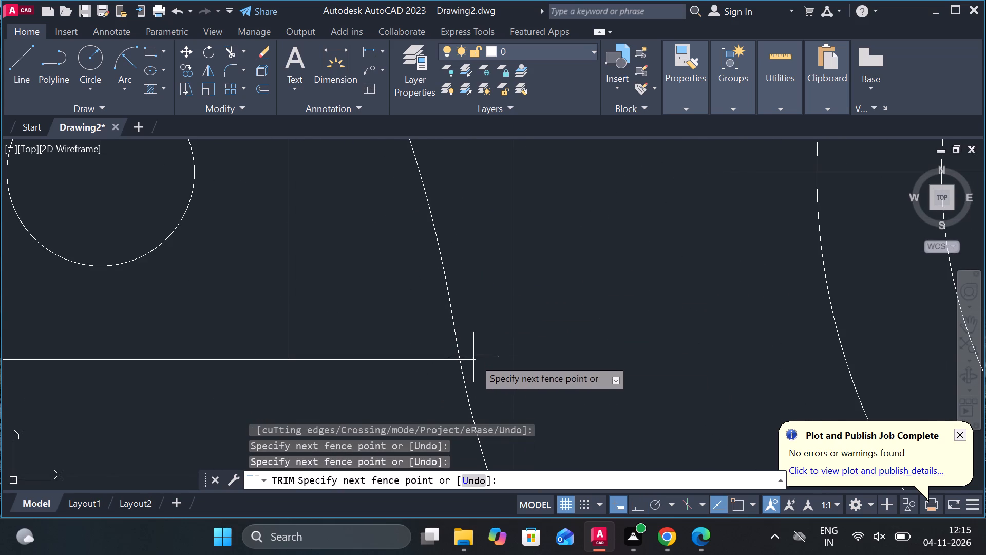
left_click(472, 363)
scroll(530, 366, "down", 4)
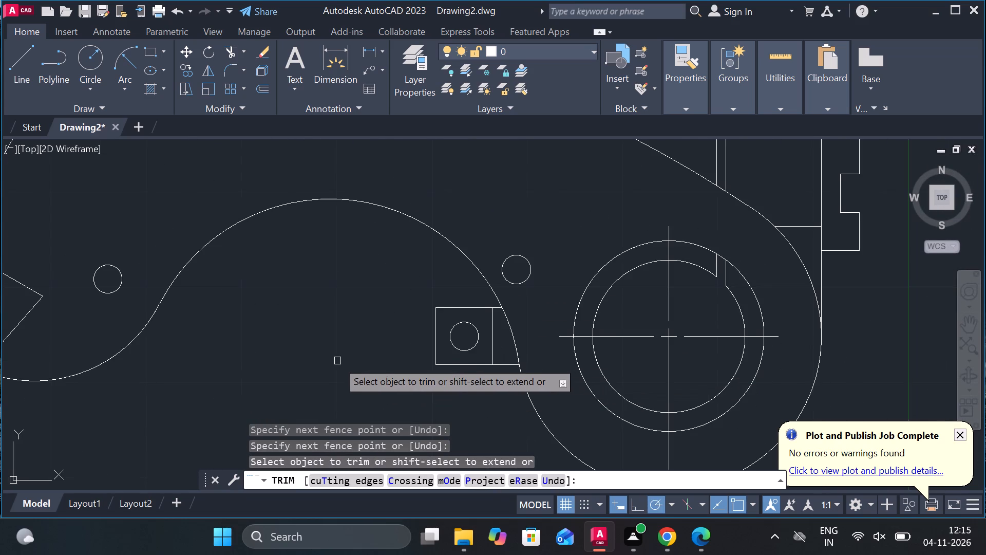
scroll(337, 361, "down", 2)
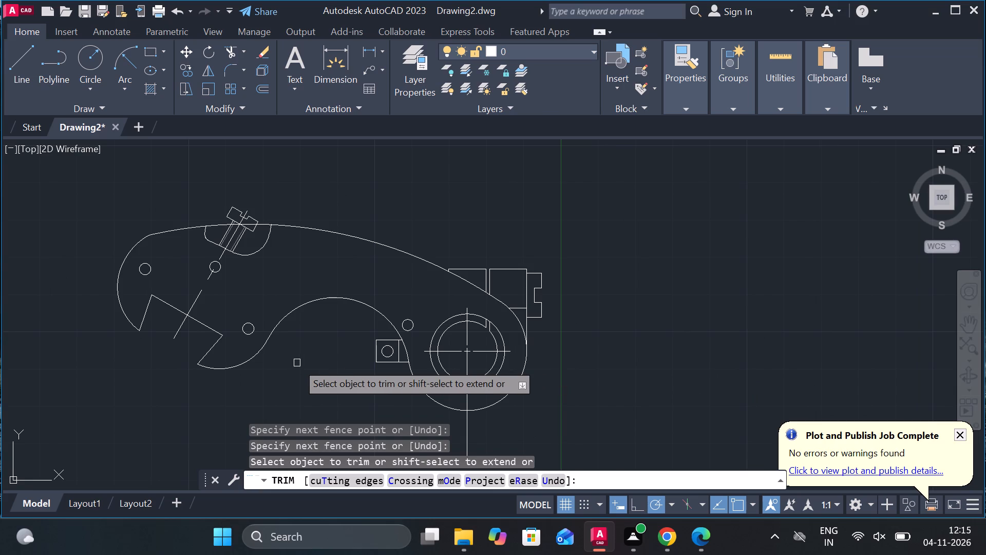
key("Escape")
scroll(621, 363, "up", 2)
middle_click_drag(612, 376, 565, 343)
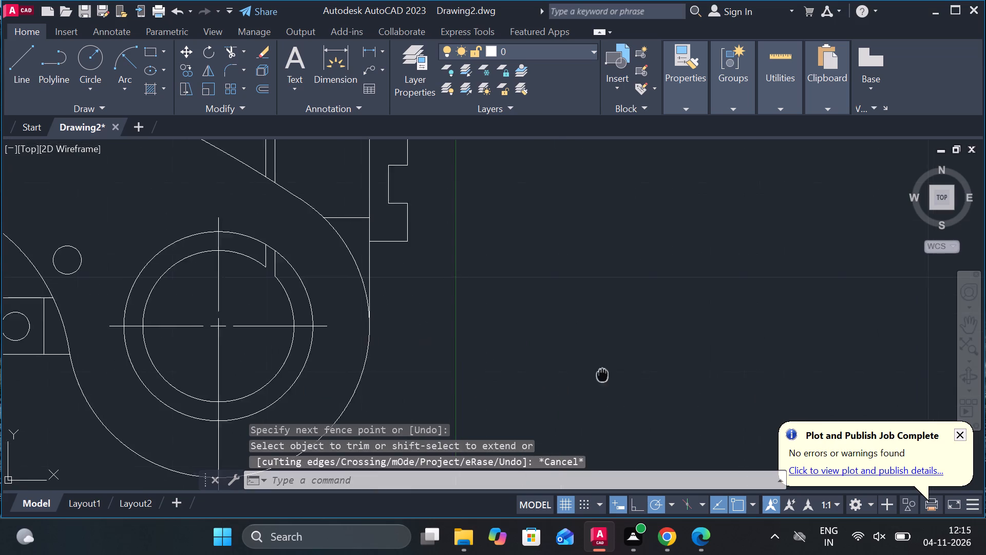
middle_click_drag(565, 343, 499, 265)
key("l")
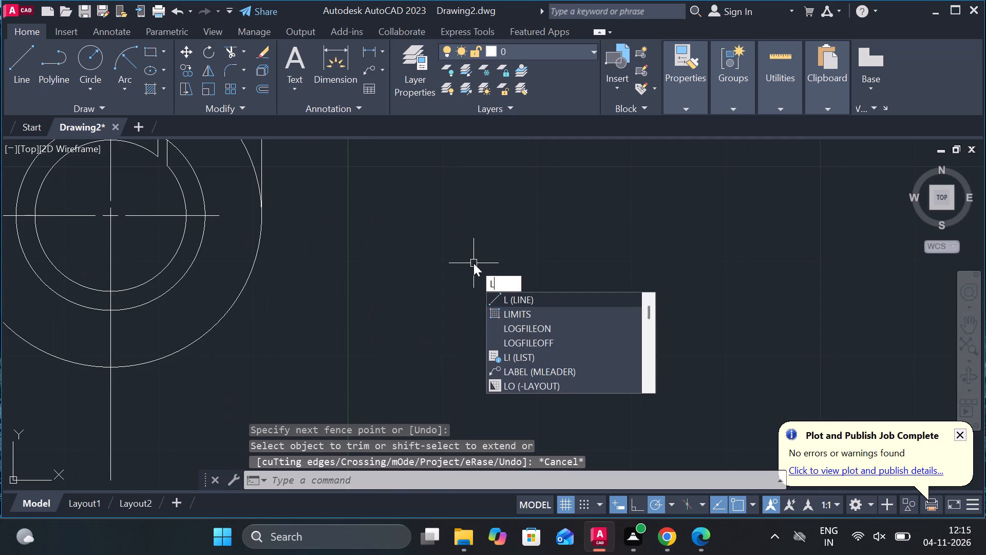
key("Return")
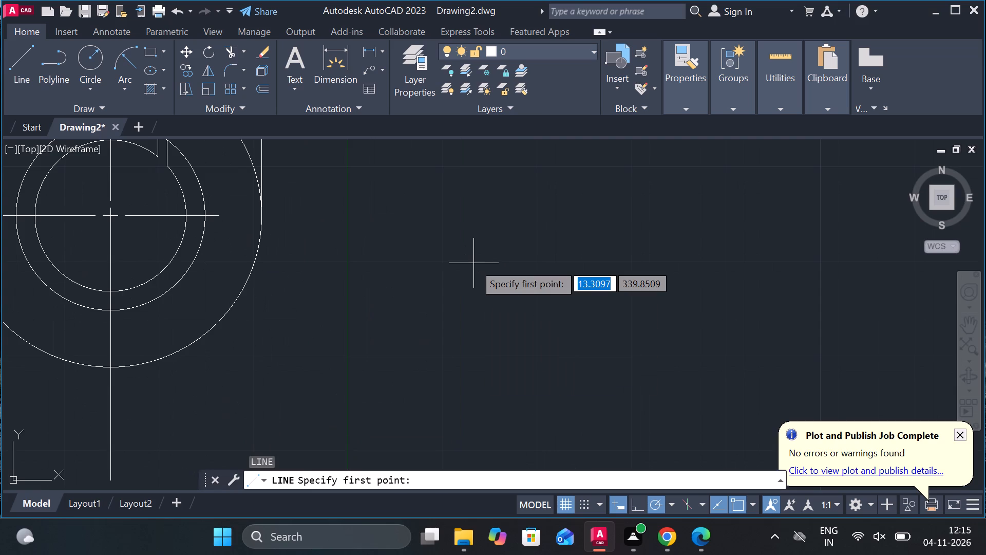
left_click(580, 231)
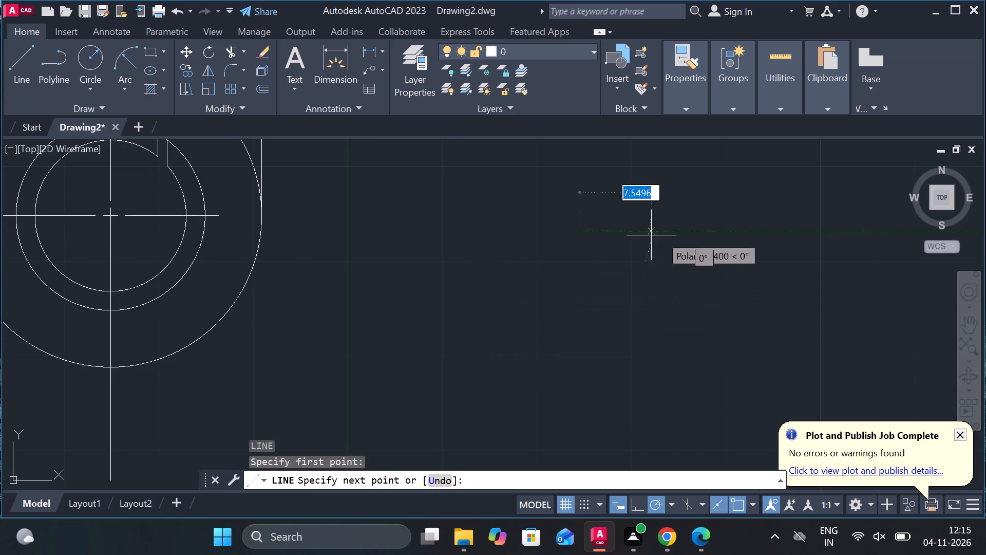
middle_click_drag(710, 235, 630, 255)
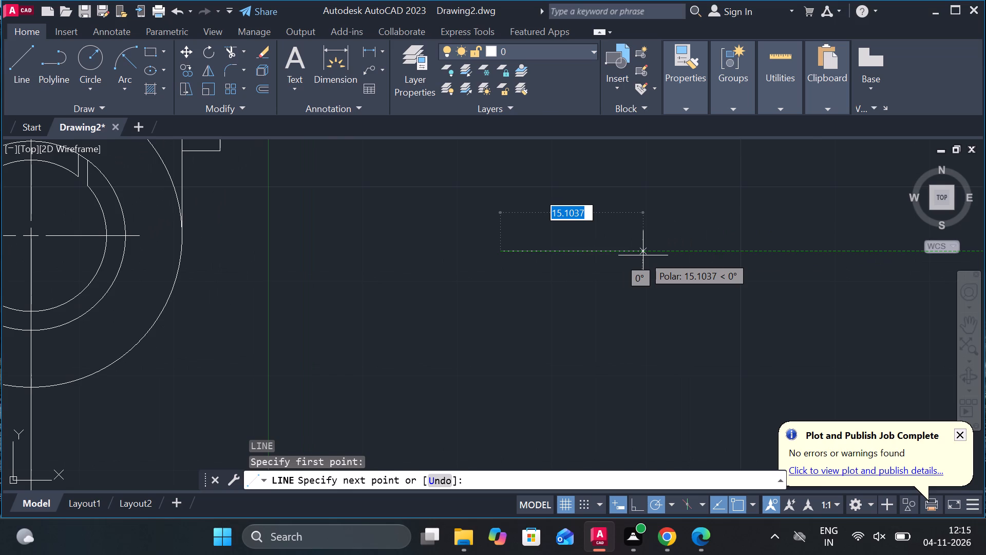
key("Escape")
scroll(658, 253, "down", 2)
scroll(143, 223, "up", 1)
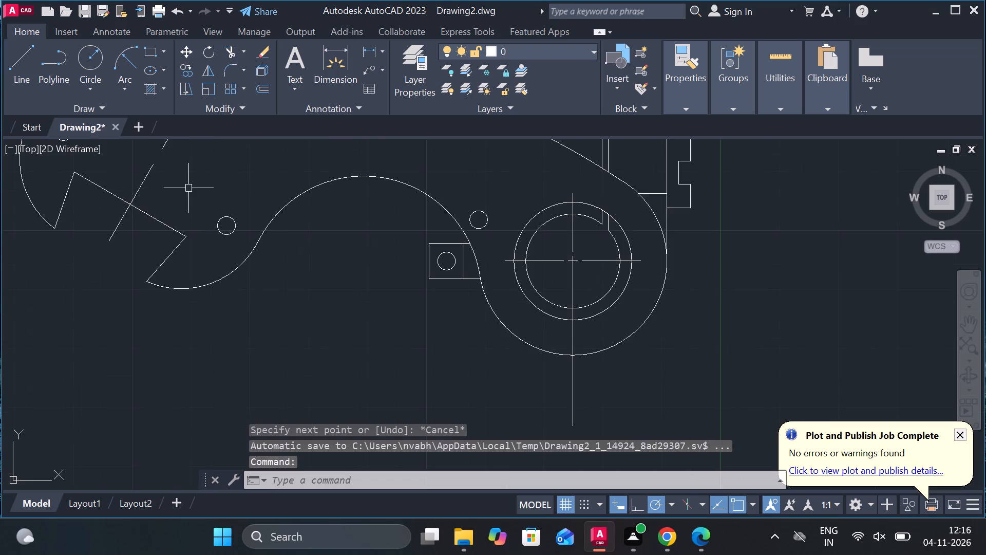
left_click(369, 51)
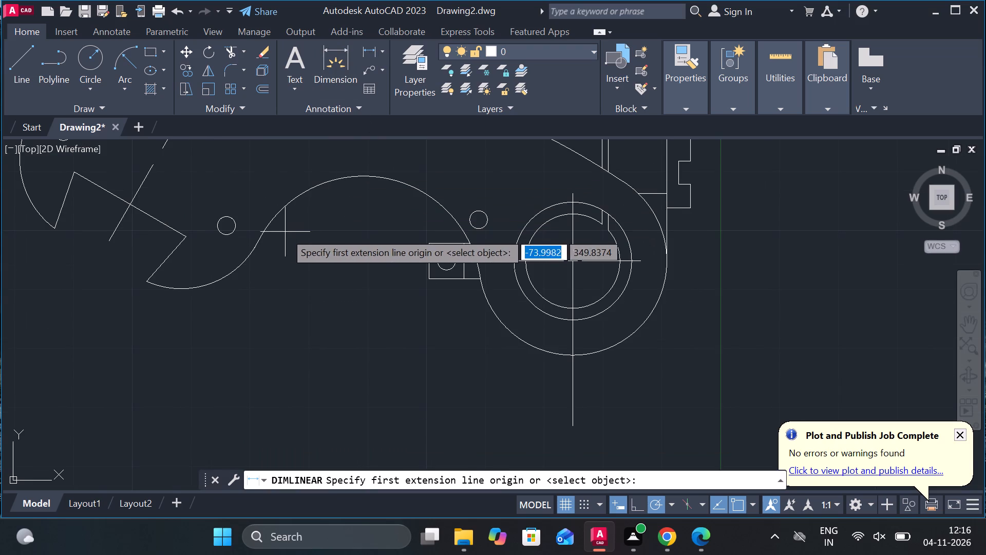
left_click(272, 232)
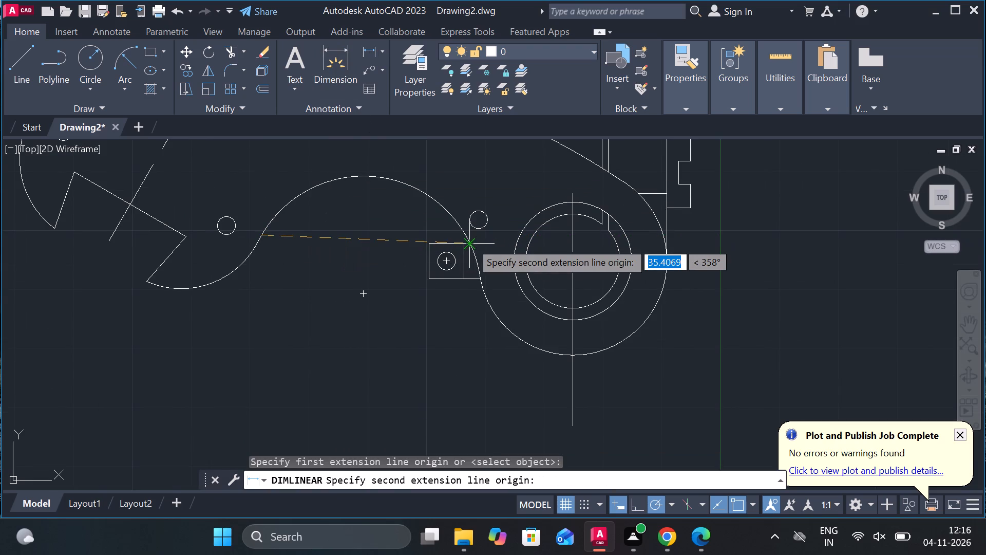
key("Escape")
Draw a closed rectangle 25 wide and 12 high from lines in the empty space beside the lever's hub.
middle_click_drag(386, 309, 167, 329)
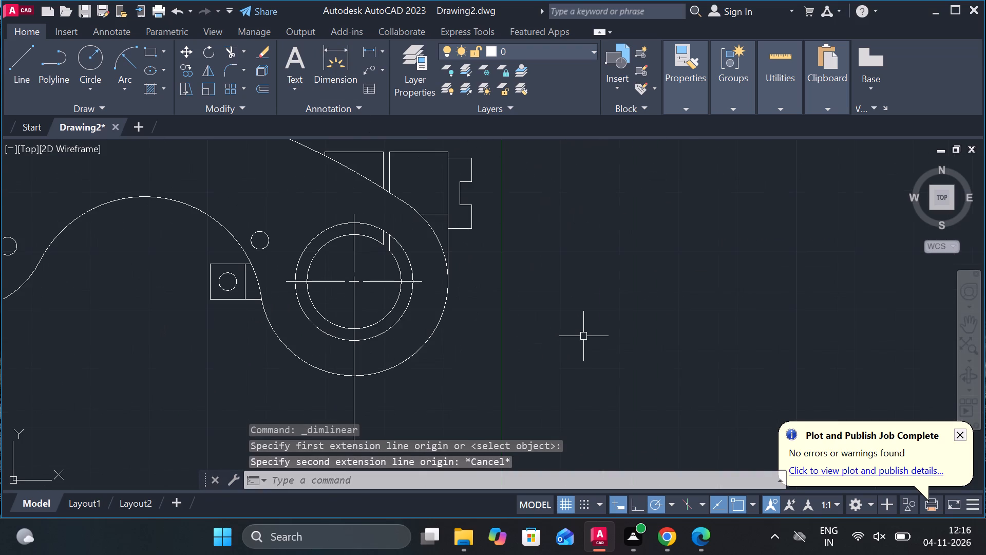
key("l")
key("Return")
middle_click_drag(528, 334, 453, 331)
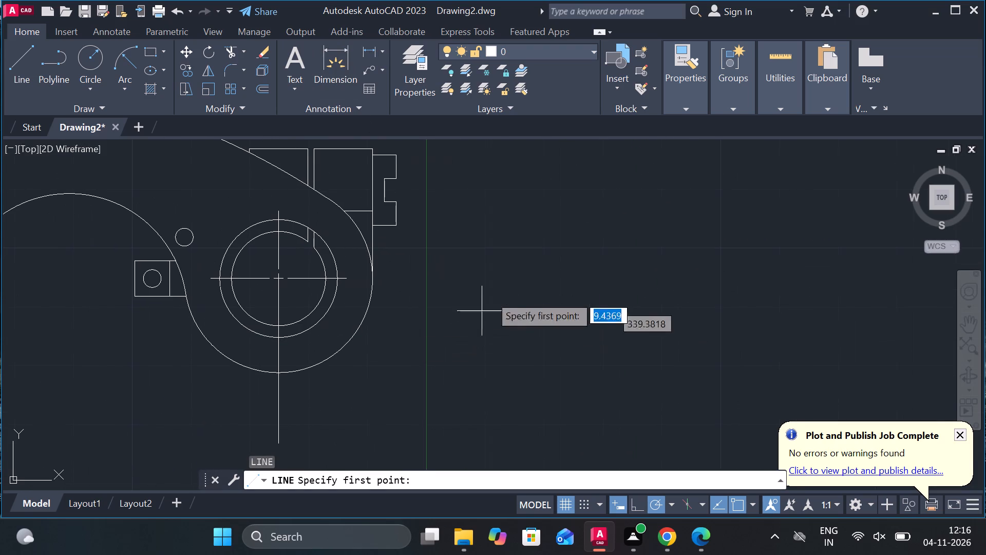
left_click(532, 283)
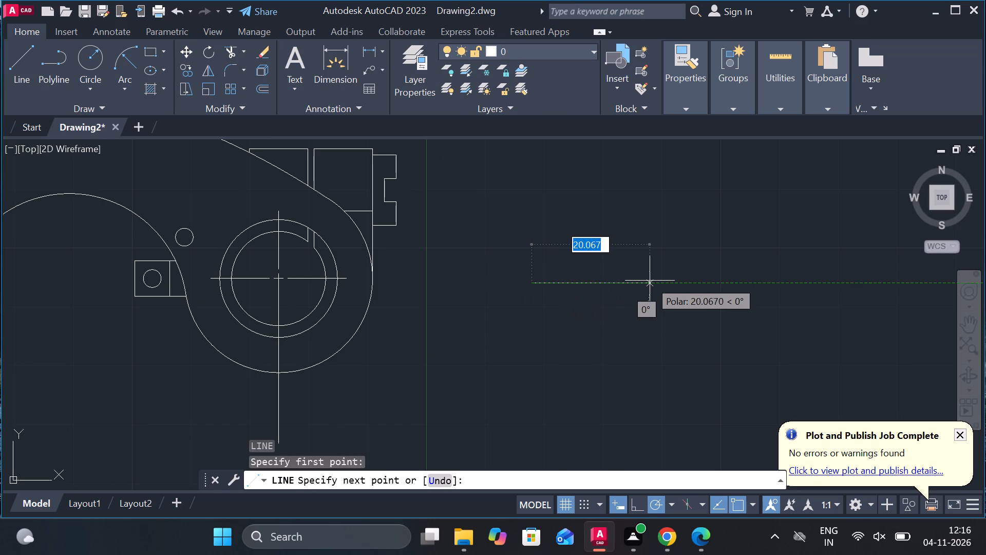
key("3")
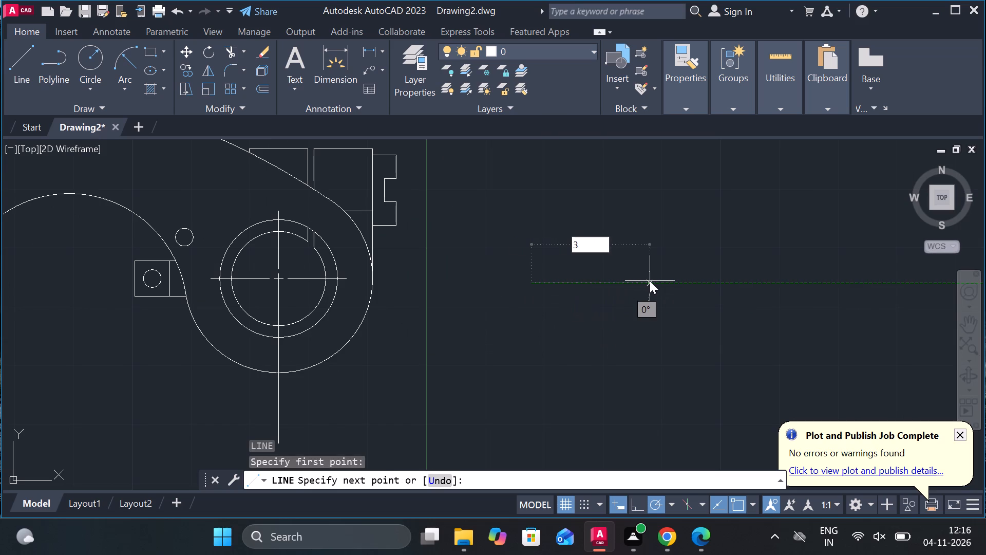
key("BackSpace")
type("25")
key("space")
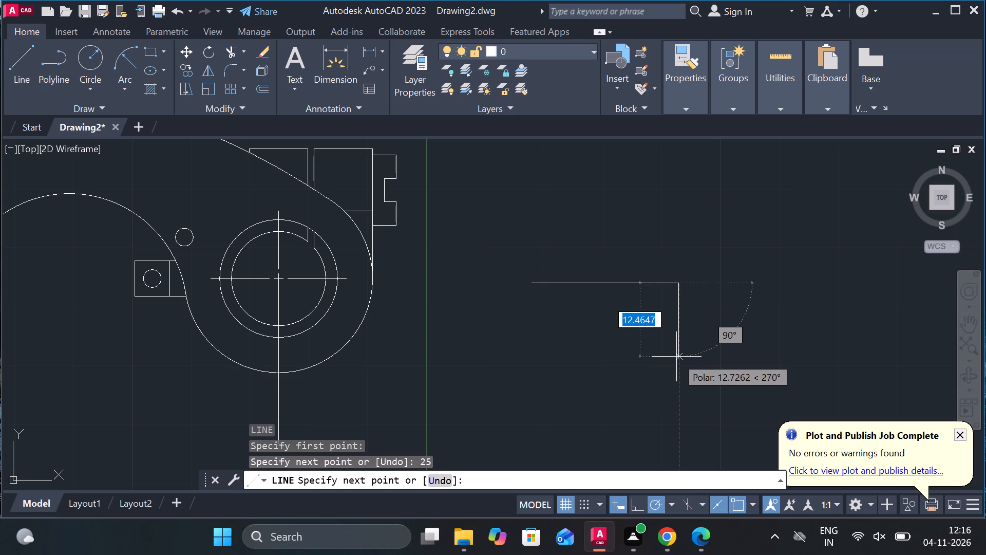
type("12")
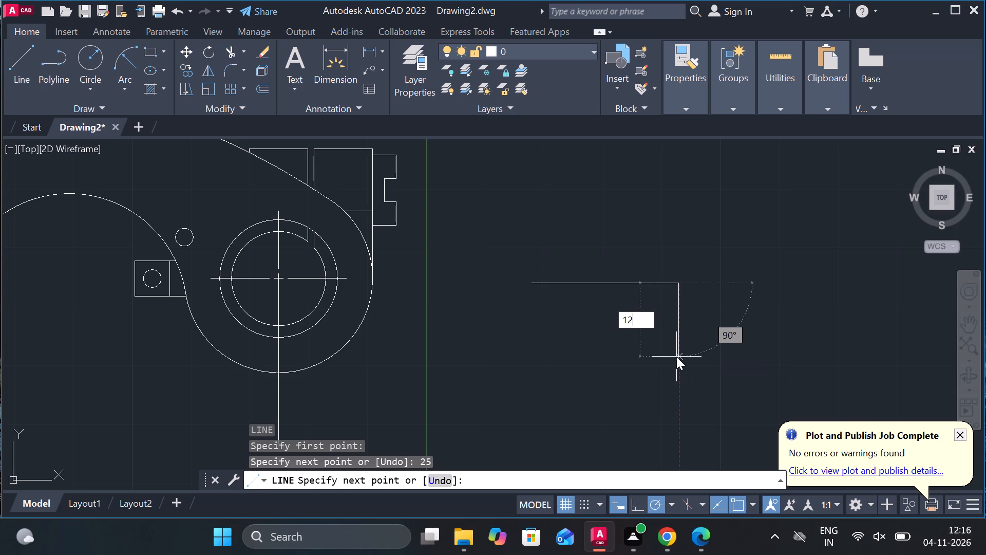
key("Return")
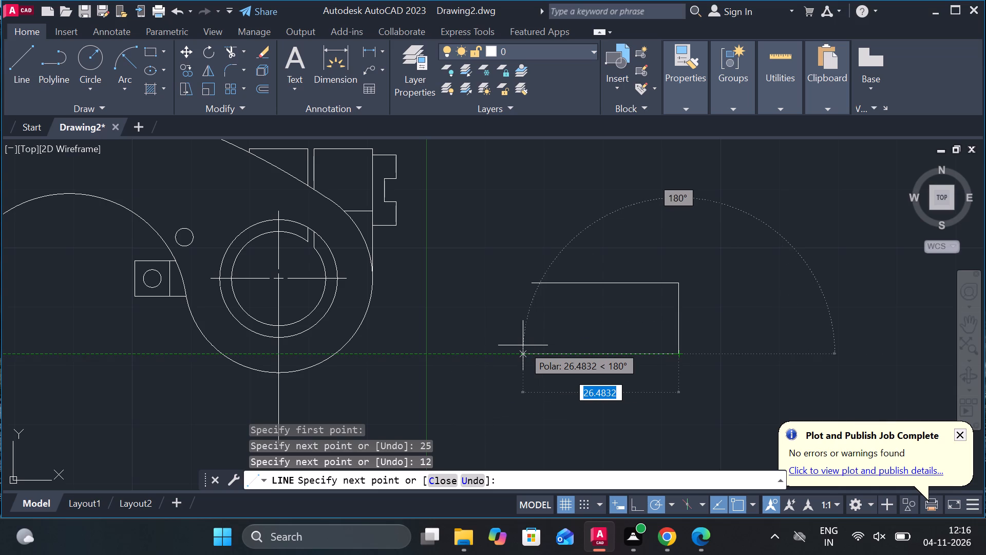
type("25")
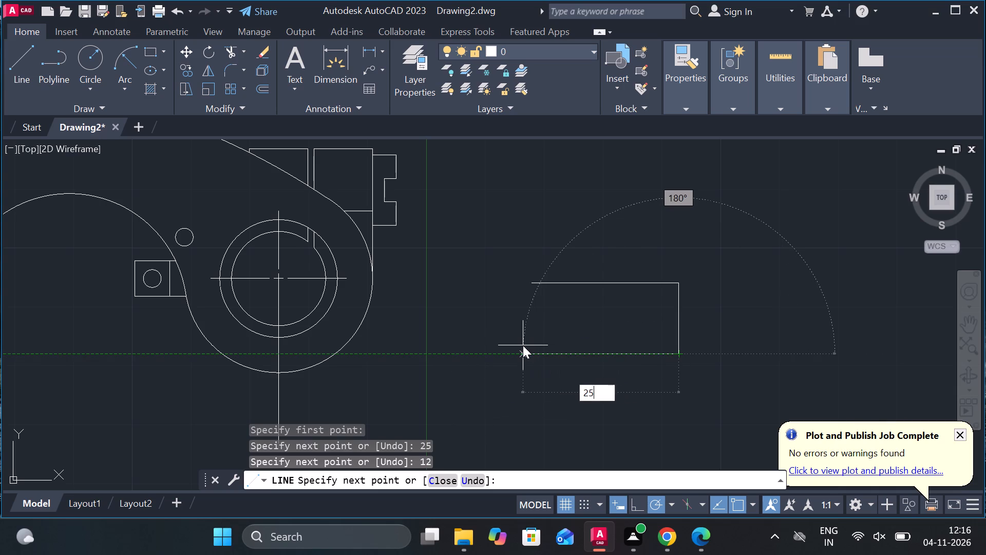
key("space")
left_click(529, 283)
key("Escape")
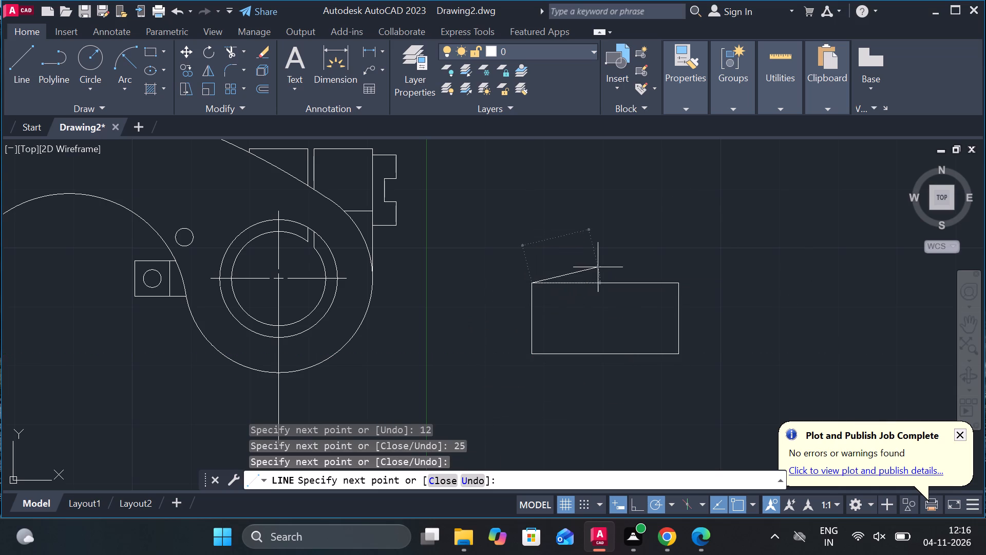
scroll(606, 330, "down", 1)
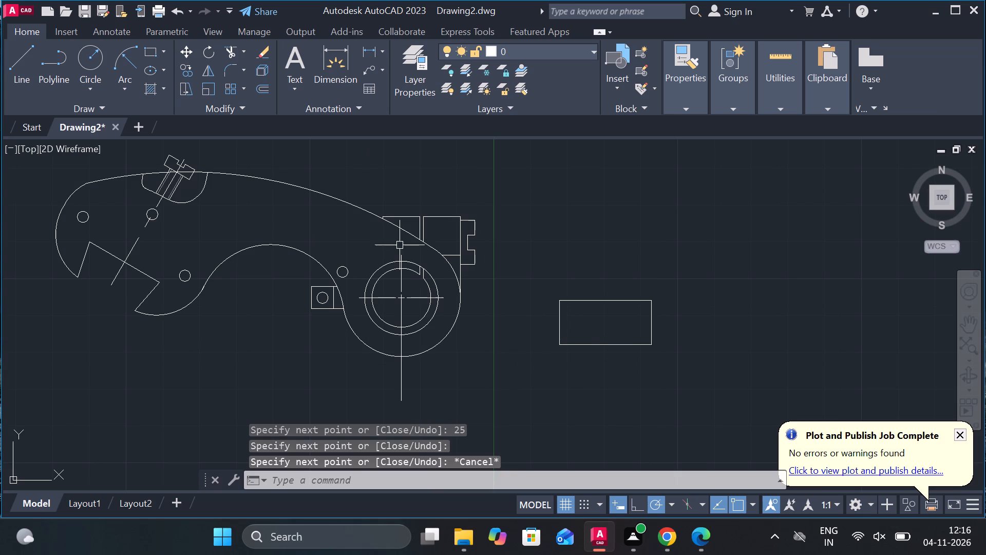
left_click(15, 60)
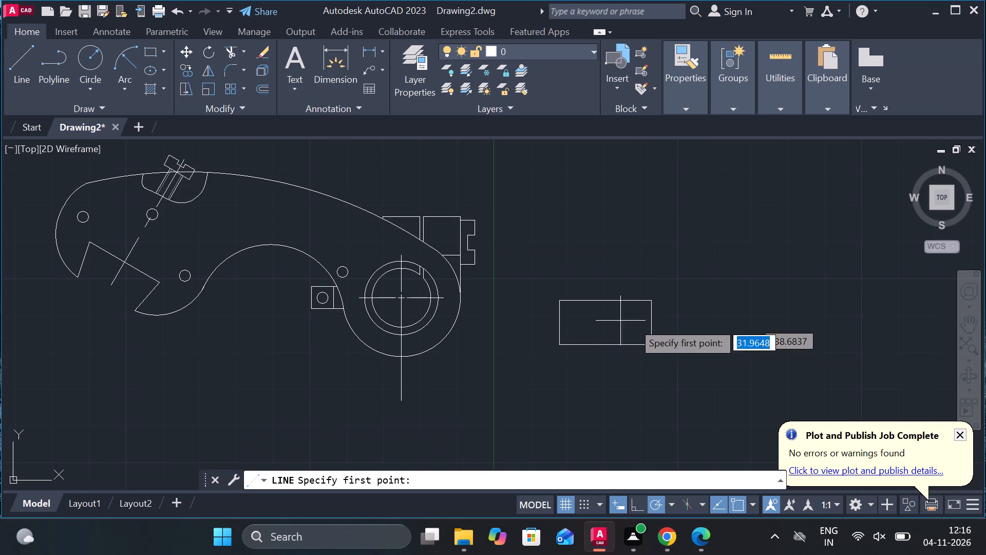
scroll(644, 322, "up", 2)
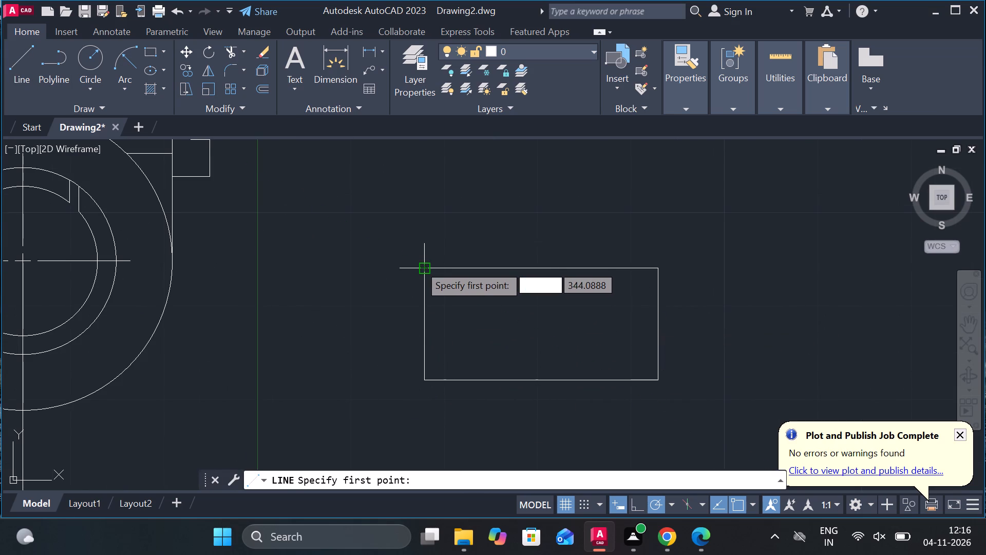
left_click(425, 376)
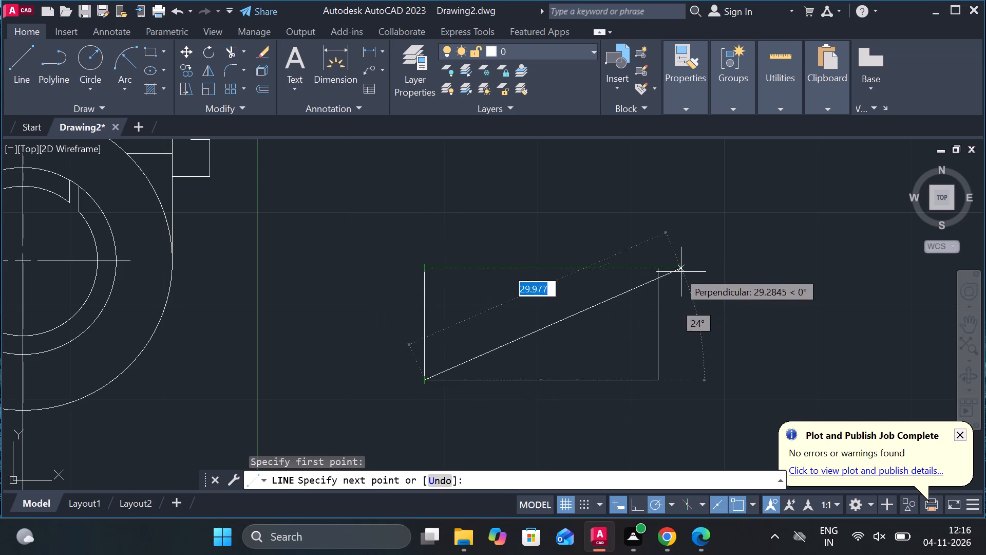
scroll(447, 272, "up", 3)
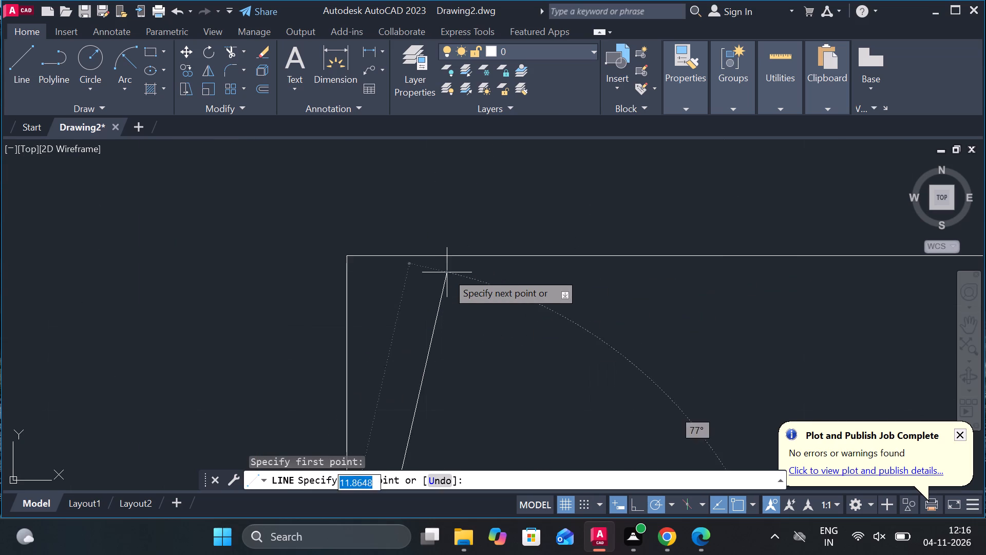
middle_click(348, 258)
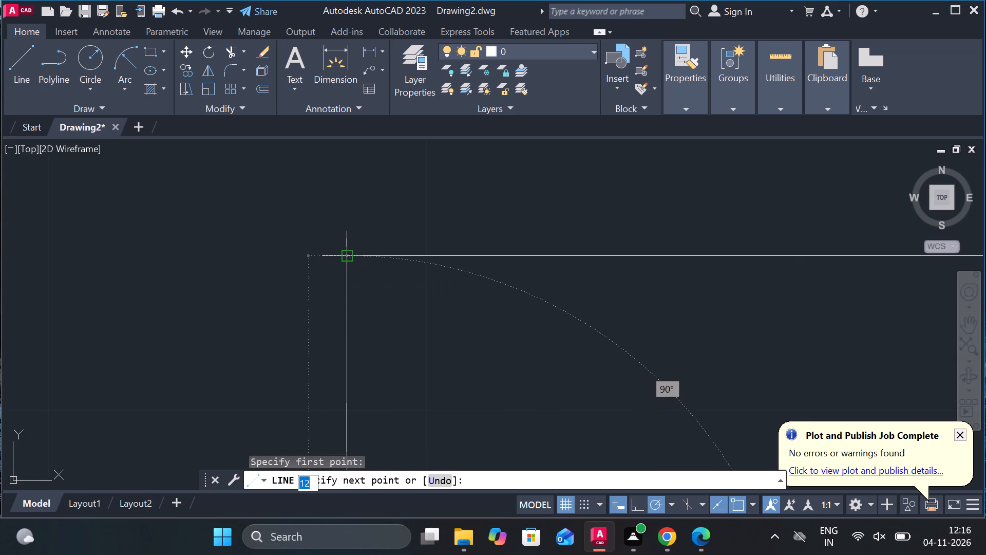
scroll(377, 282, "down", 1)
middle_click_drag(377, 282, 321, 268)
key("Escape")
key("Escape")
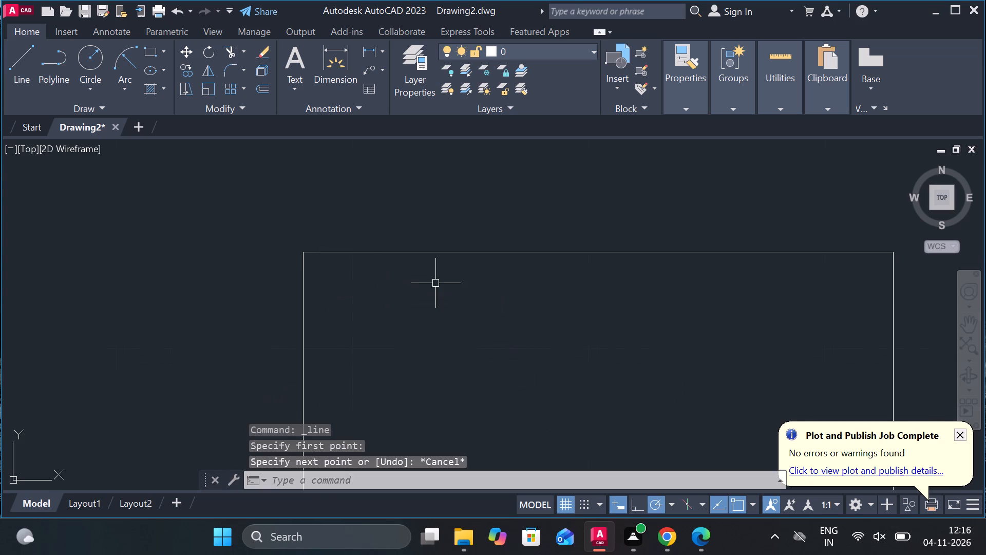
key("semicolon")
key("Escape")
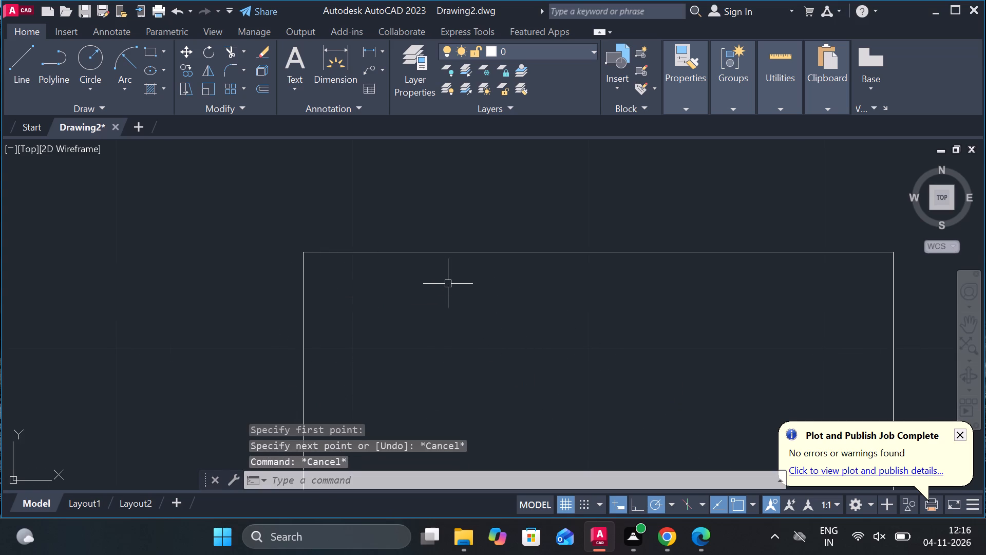
Draw a line 1 long along the rectangle's top edge from its upper-left corner, continuing diagonally to the lower-left corner.
key("l")
key("Return")
left_click(300, 254)
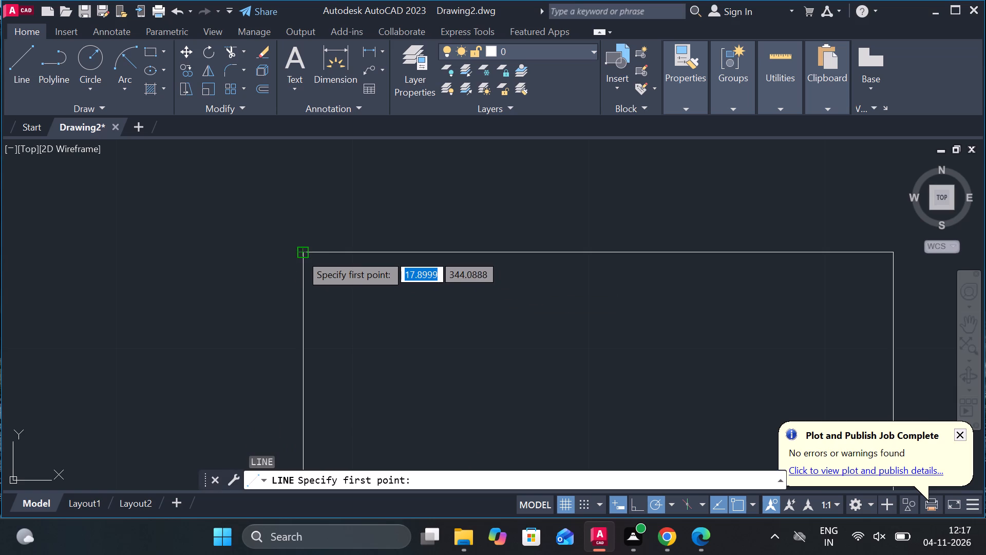
middle_click_drag(408, 272, 234, 269)
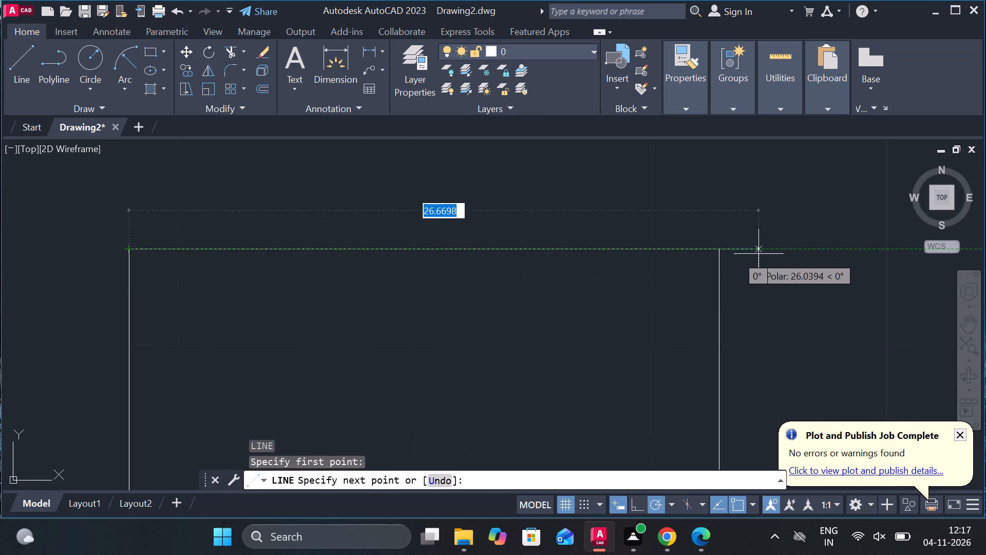
type("1")
key("space")
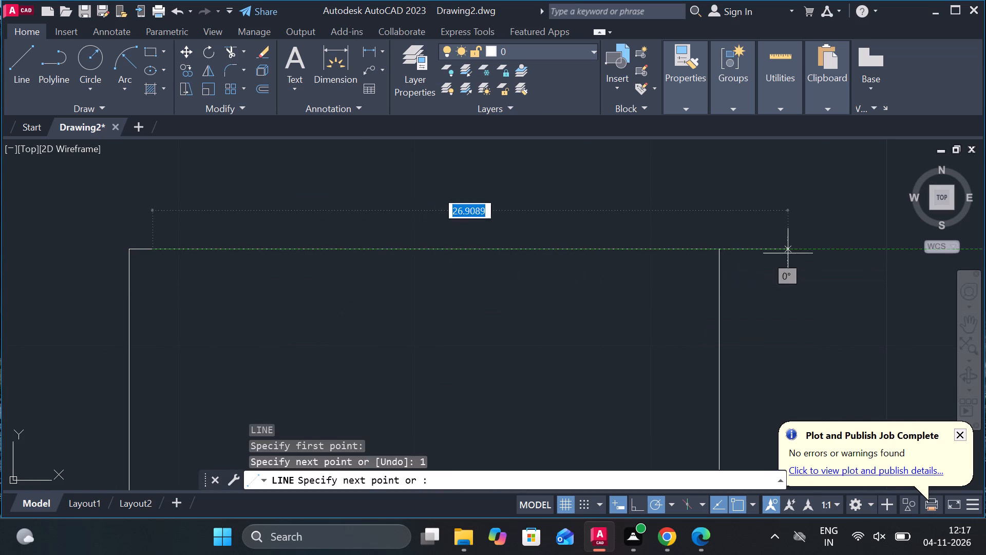
middle_click_drag(418, 356, 506, 242)
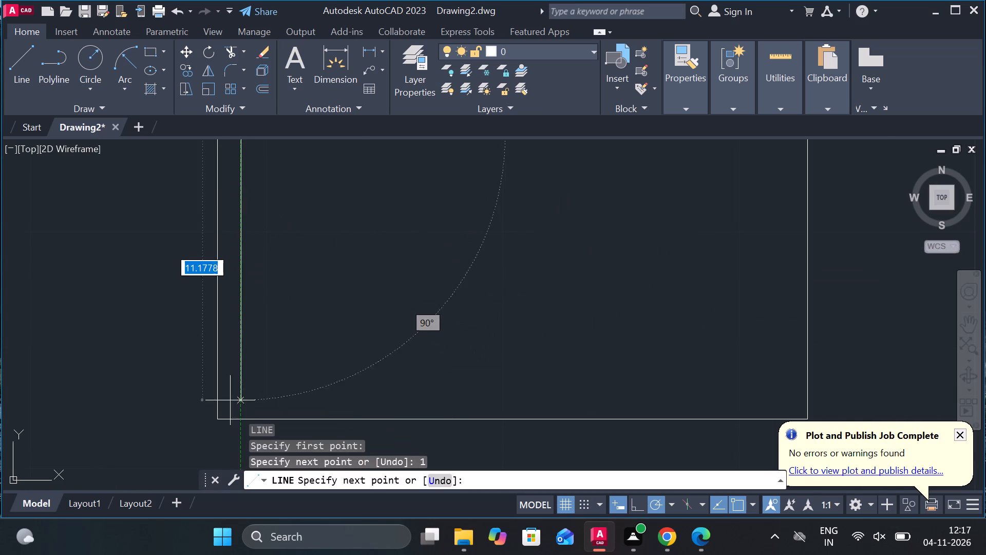
left_click(217, 423)
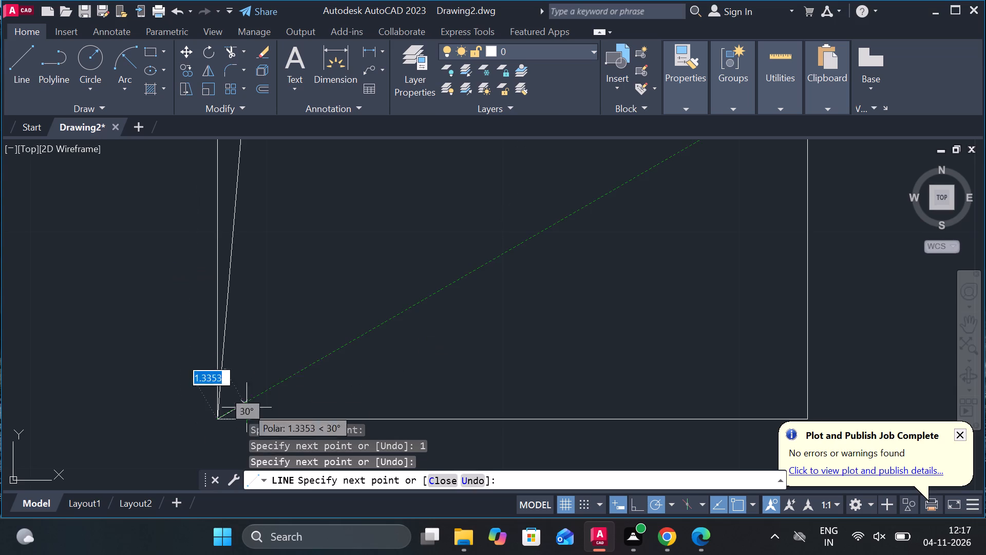
key("Escape")
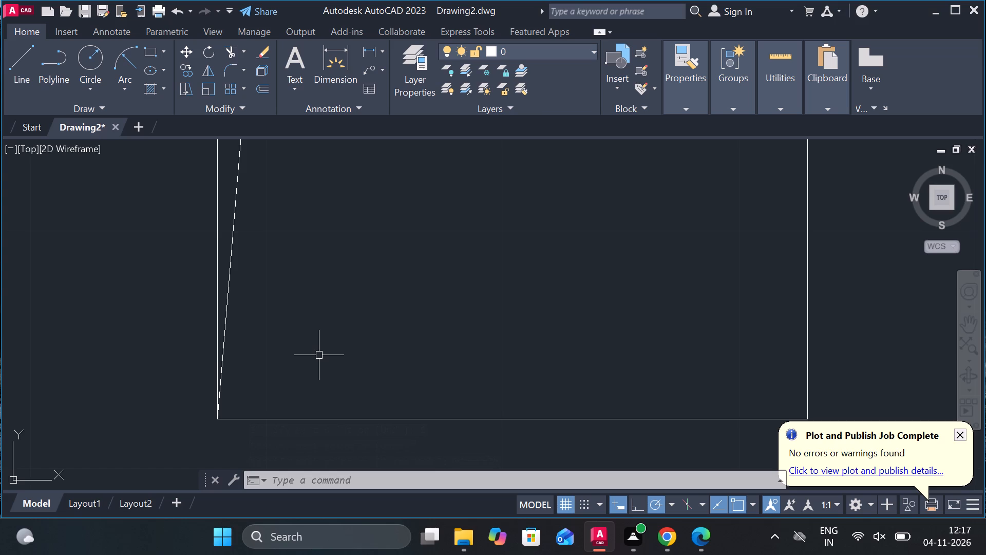
Draw a vertical line from 1 along the rectangle's bottom edge, measured from the lower-left corner, up to the diagonal's top end.
scroll(328, 356, "down", 1)
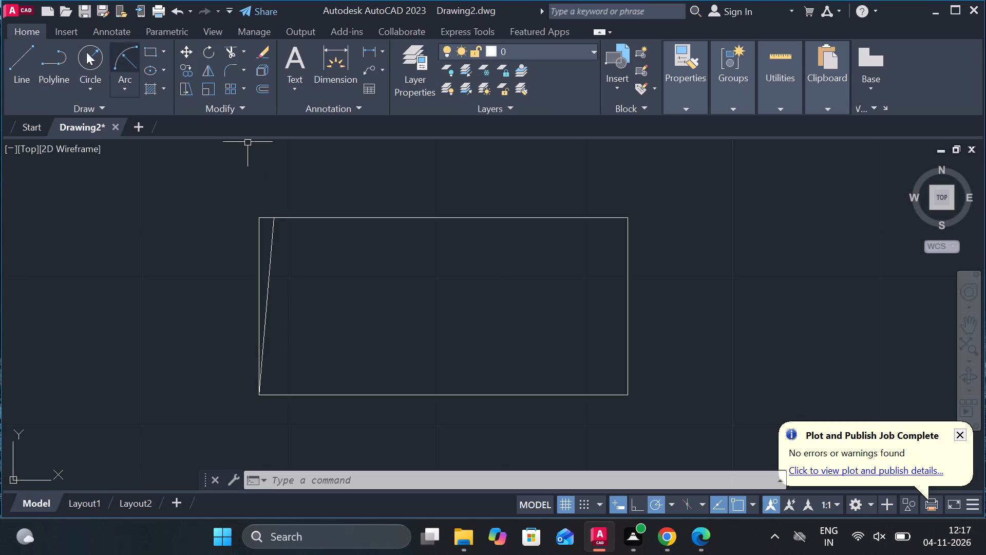
left_click(28, 53)
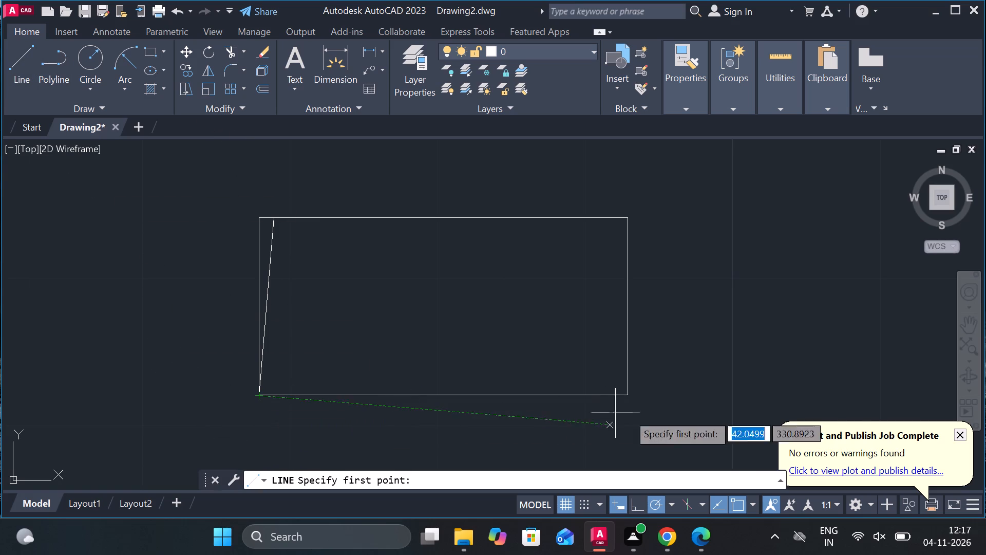
type("1")
key("space")
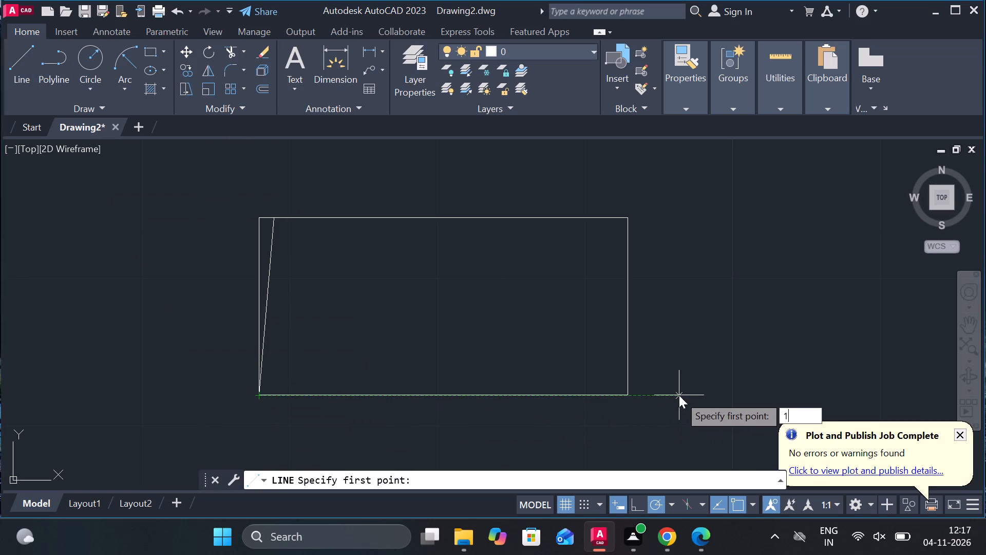
scroll(279, 237, "up", 1)
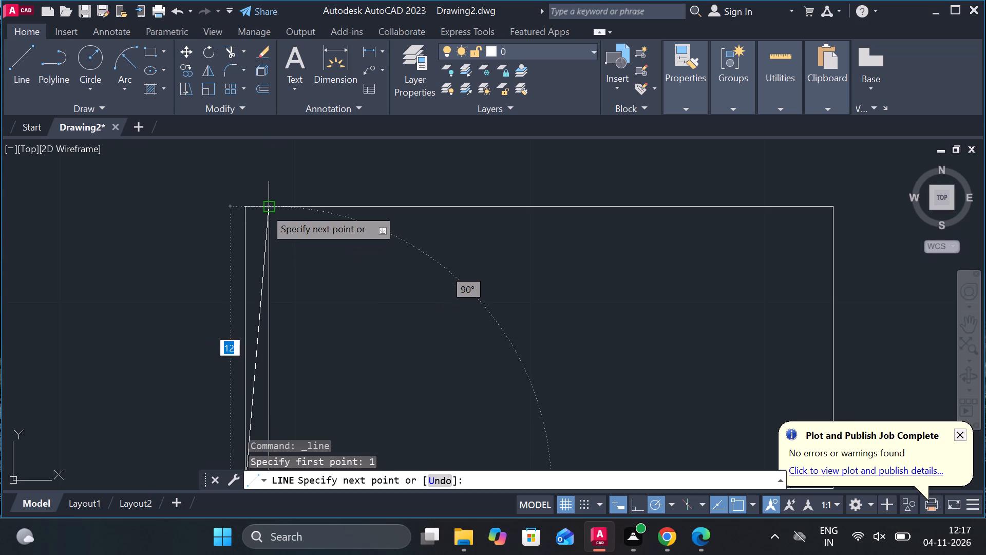
left_click(264, 207)
scroll(335, 252, "down", 2)
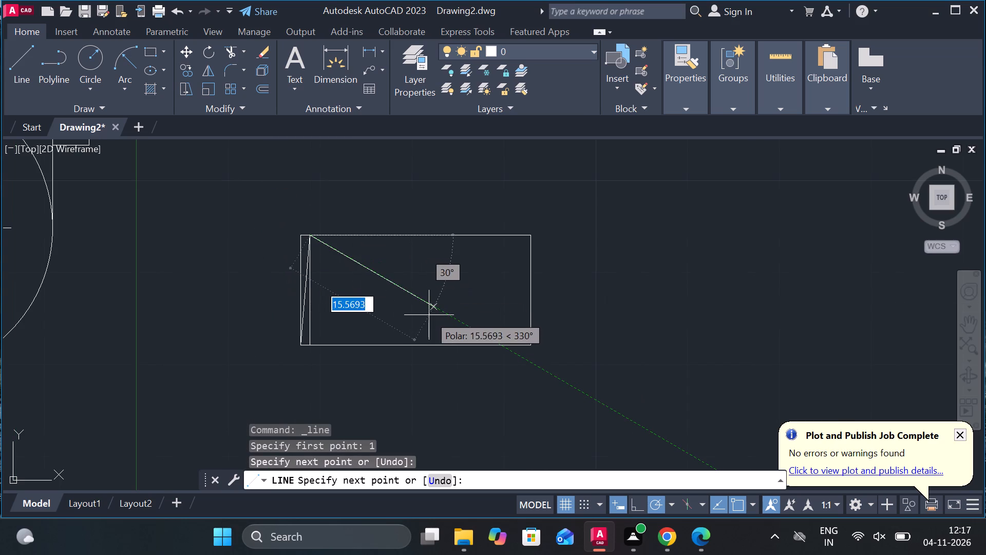
key("Escape")
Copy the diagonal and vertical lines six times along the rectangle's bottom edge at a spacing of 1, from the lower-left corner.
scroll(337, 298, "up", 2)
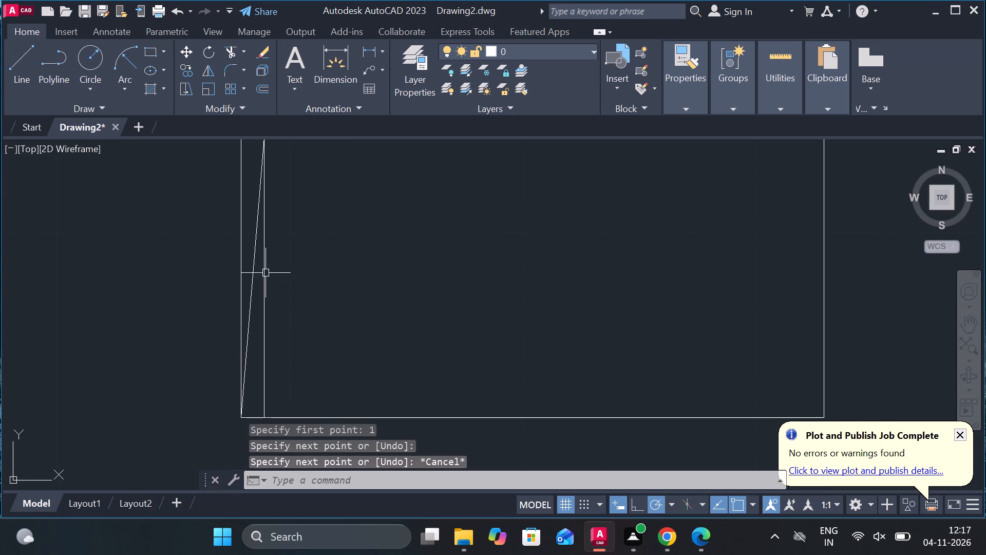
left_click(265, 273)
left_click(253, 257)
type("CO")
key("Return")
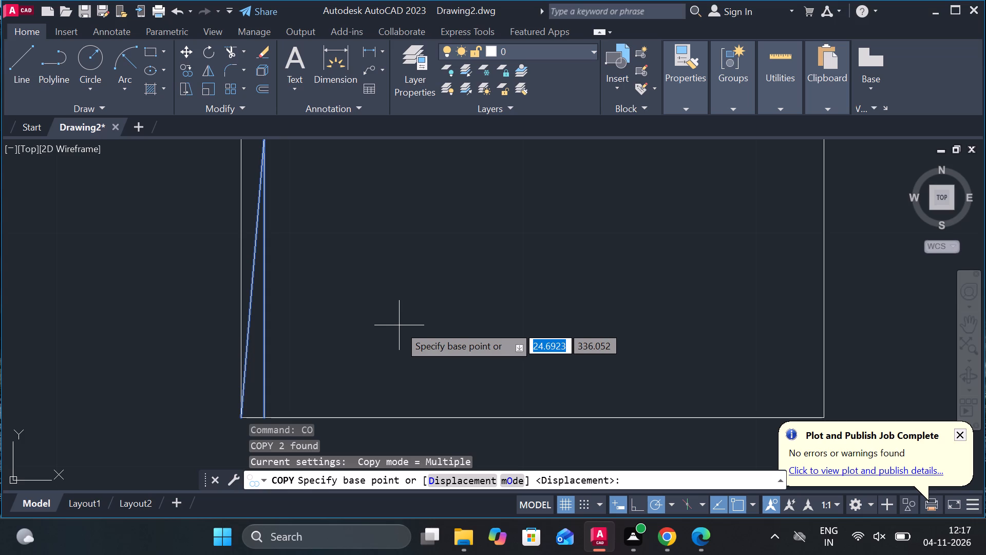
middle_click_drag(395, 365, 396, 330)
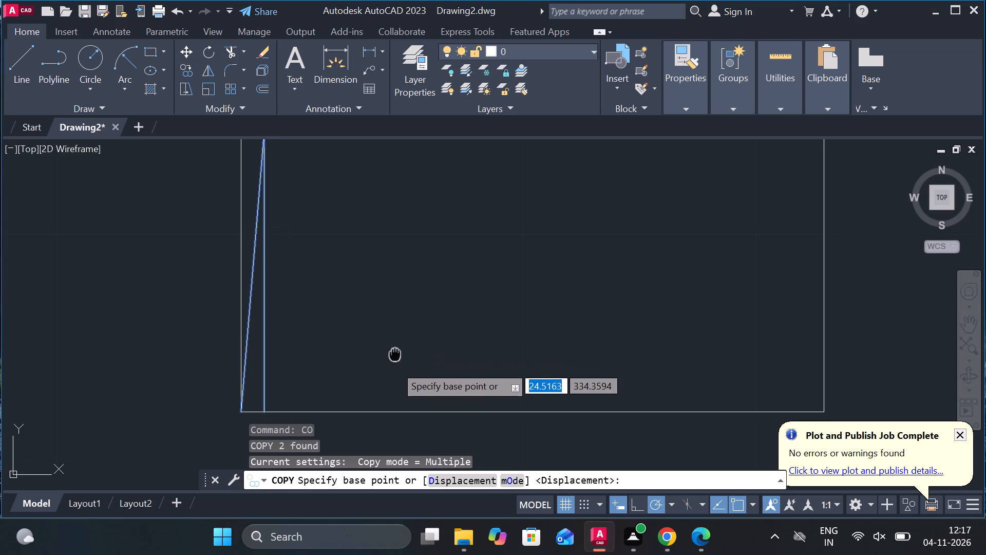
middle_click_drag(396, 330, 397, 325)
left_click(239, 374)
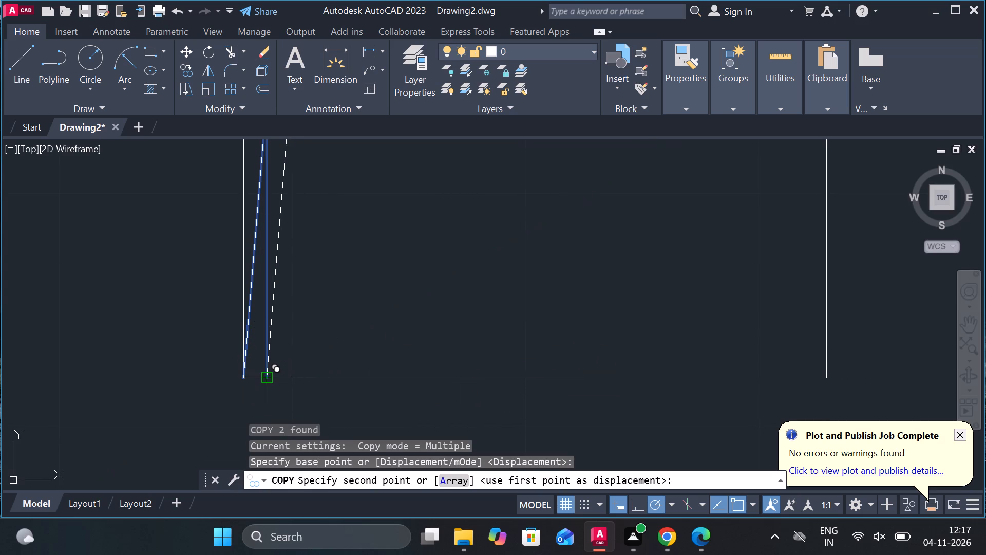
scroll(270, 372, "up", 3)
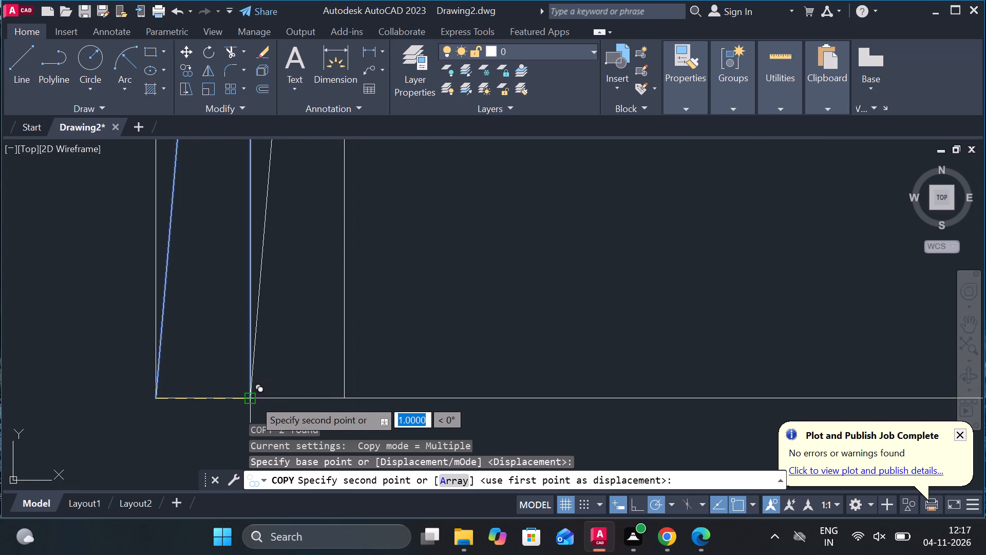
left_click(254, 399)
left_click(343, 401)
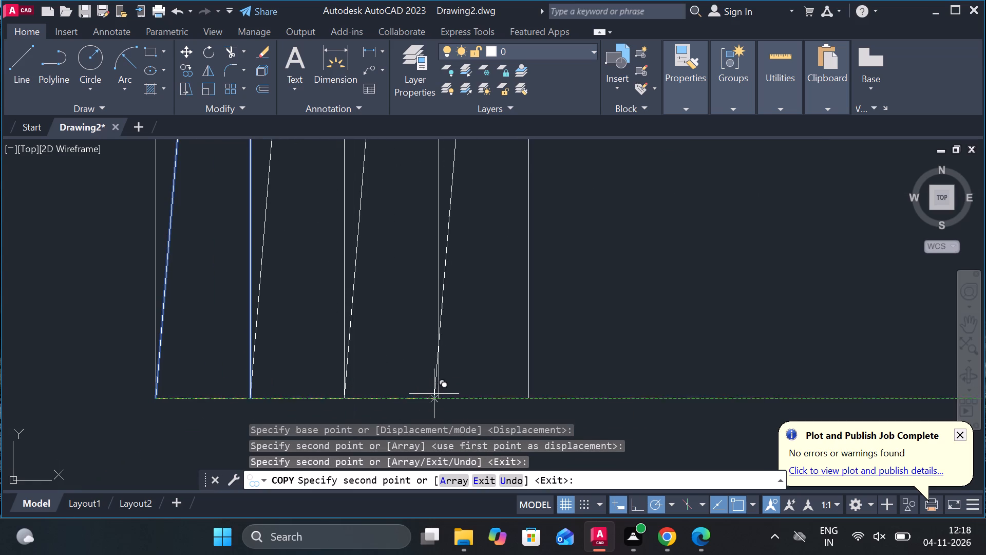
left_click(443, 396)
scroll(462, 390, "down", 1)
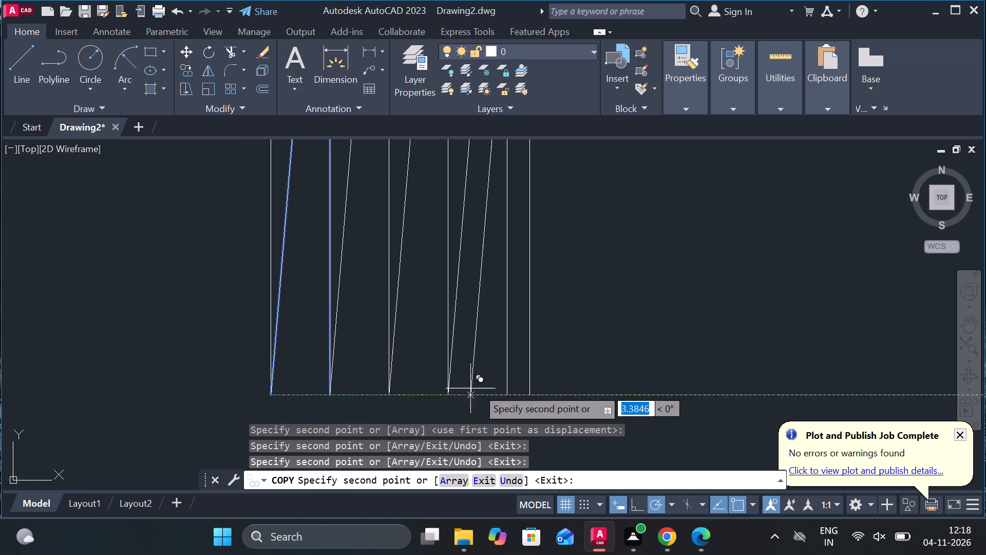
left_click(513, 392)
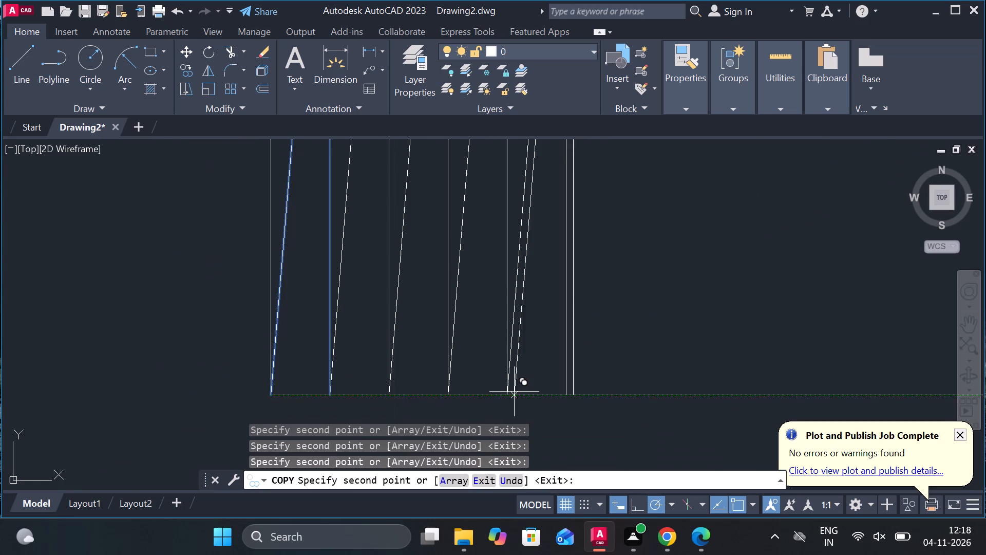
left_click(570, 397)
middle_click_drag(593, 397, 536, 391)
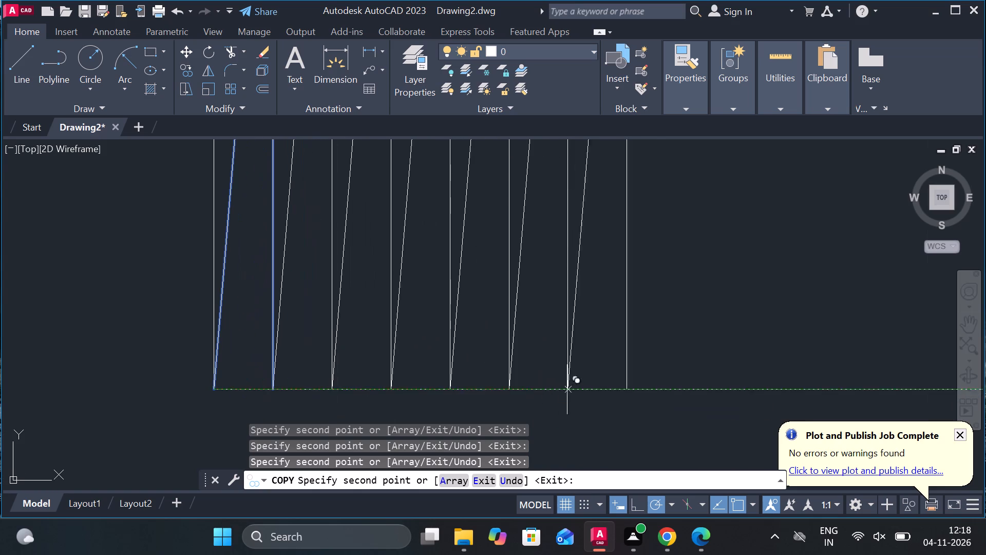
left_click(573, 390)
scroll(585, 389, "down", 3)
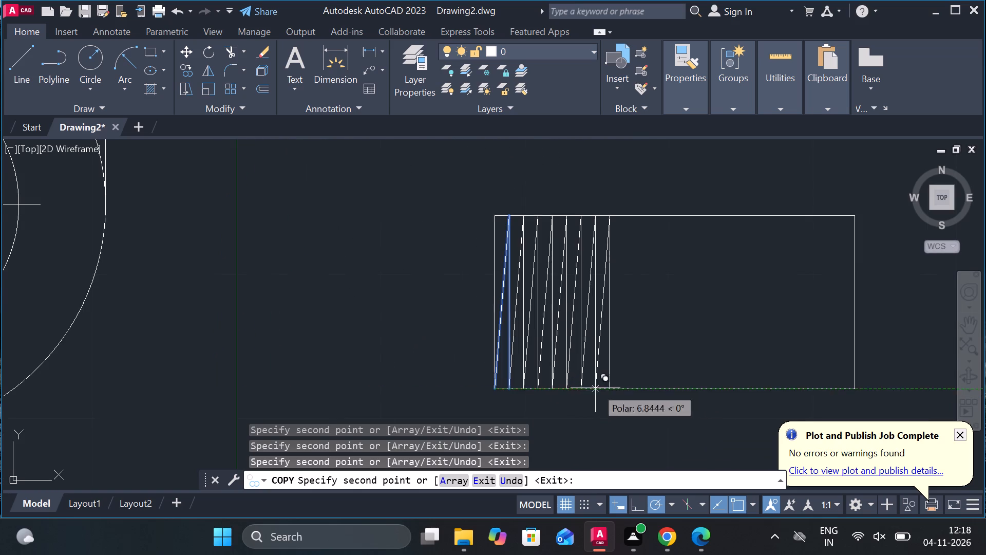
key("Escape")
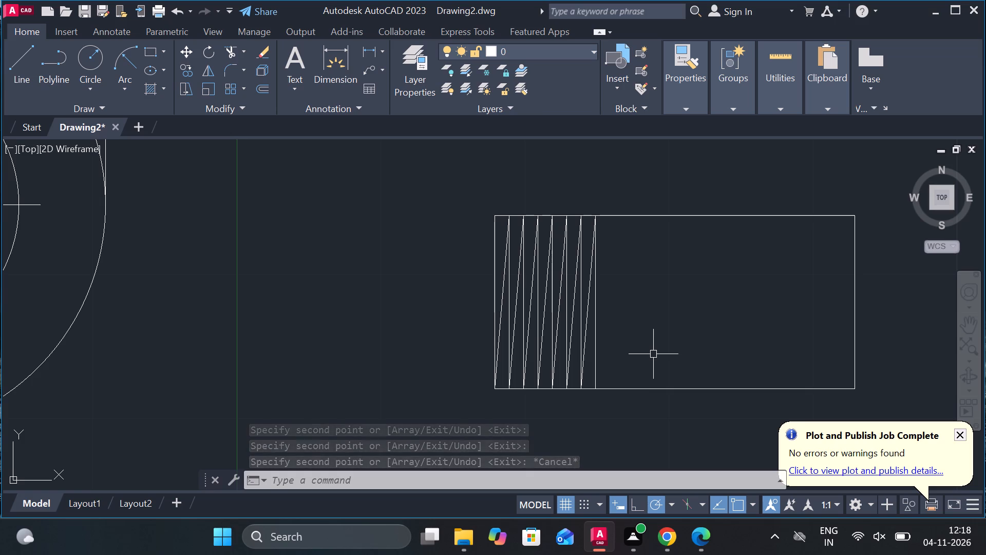
Undo the line copies, the vertical line and the diagonal, back to the plain 25 by 12 rectangle.
key("ctrl+z")
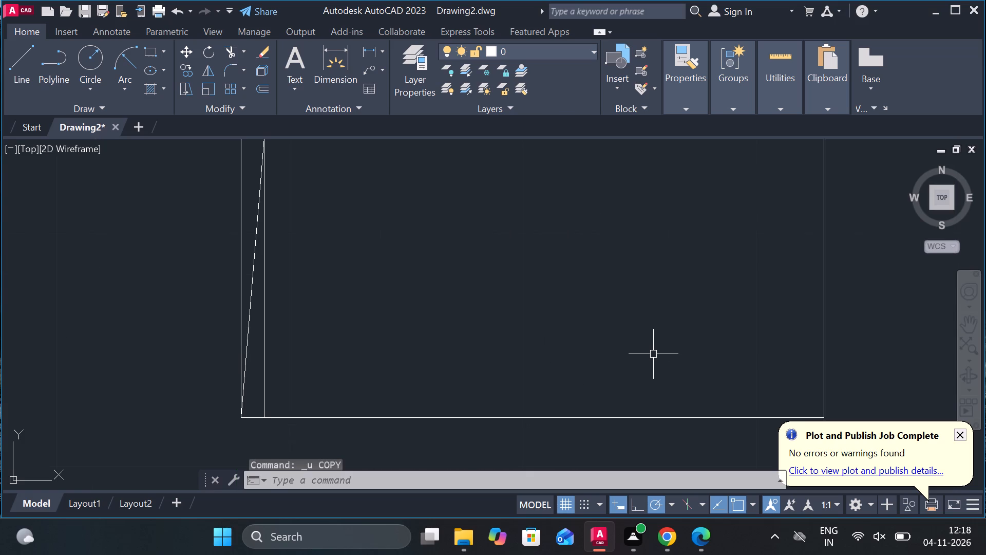
key("ctrl+z")
key("ctrl+z")
key("ctrl+z")
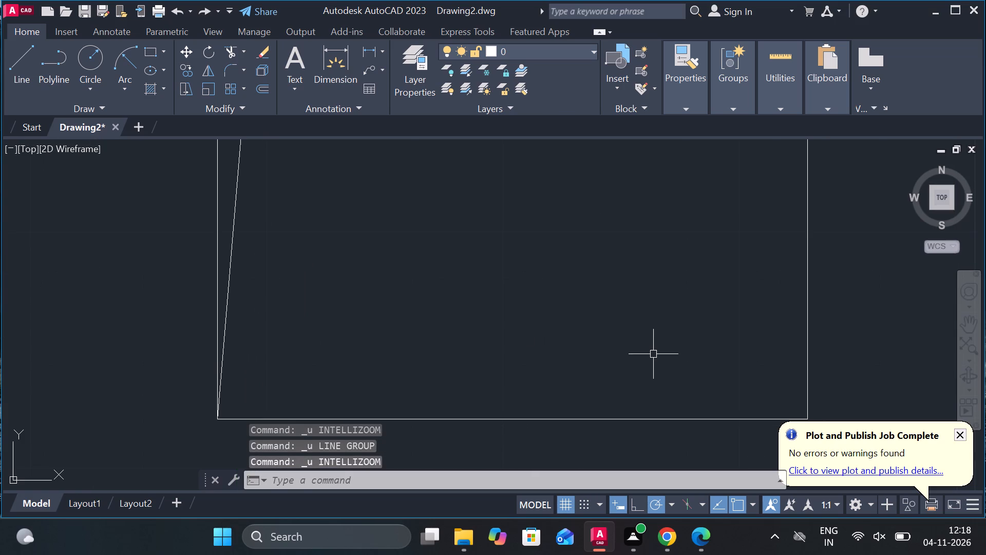
key("ctrl+z")
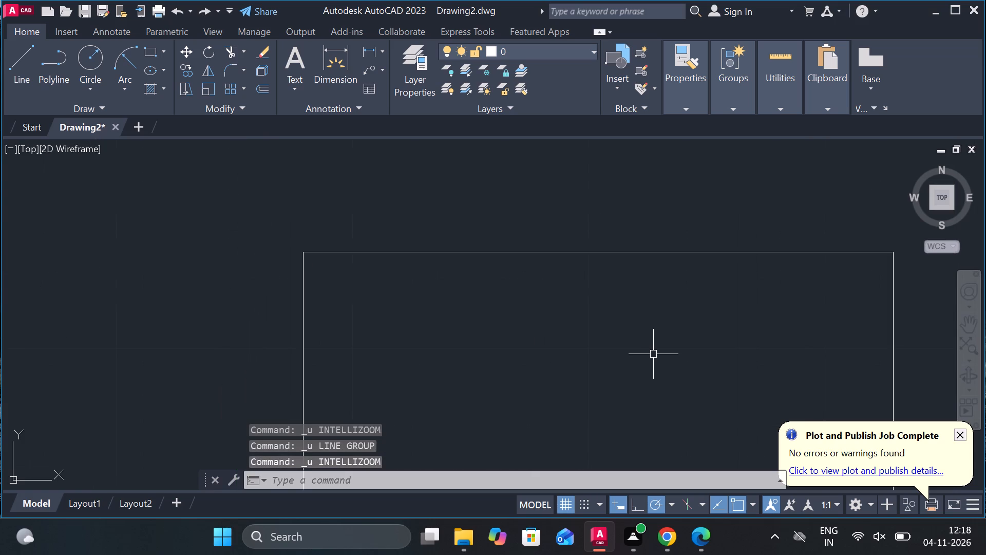
Draw a short line slanting down from the lever outline where the large concave arc meets the jaw's curve.
left_click(12, 65)
scroll(287, 251, "down", 2)
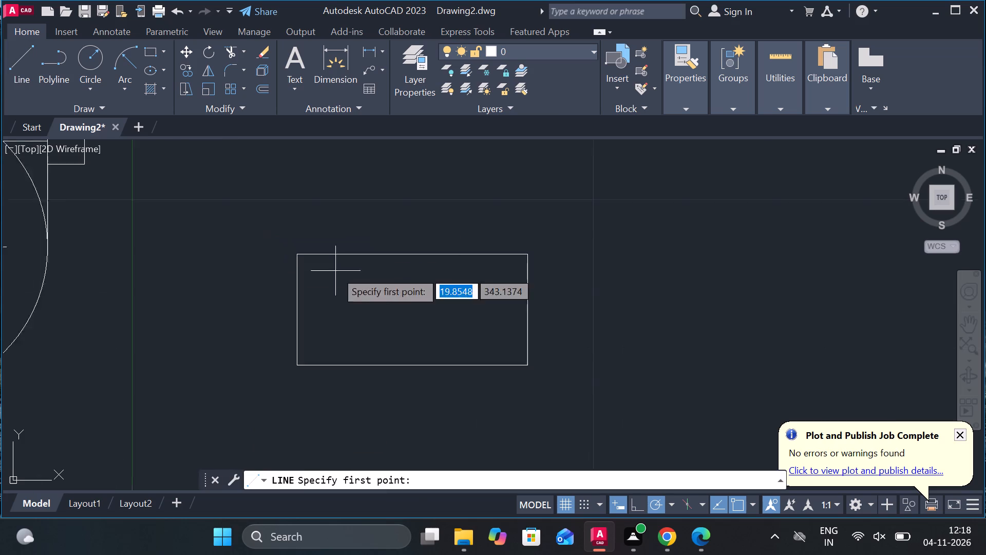
scroll(344, 274, "down", 2)
middle_click_drag(139, 312, 270, 359)
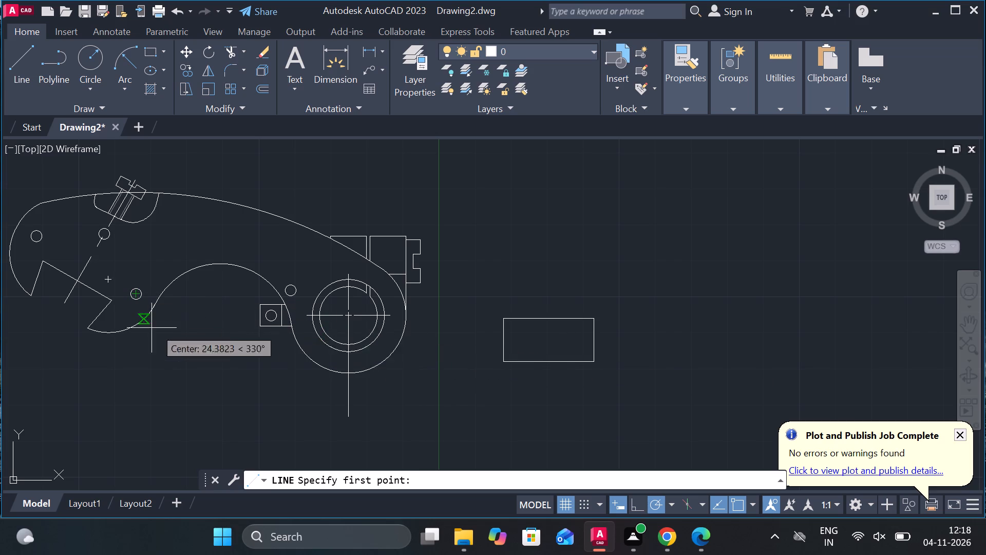
scroll(144, 327, "up", 2)
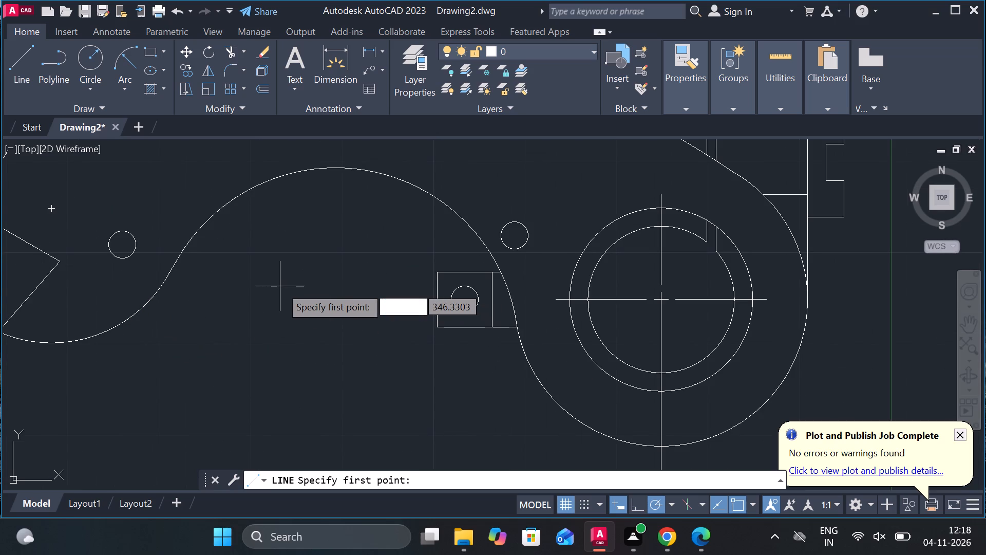
left_click(168, 287)
scroll(207, 255, "up", 2)
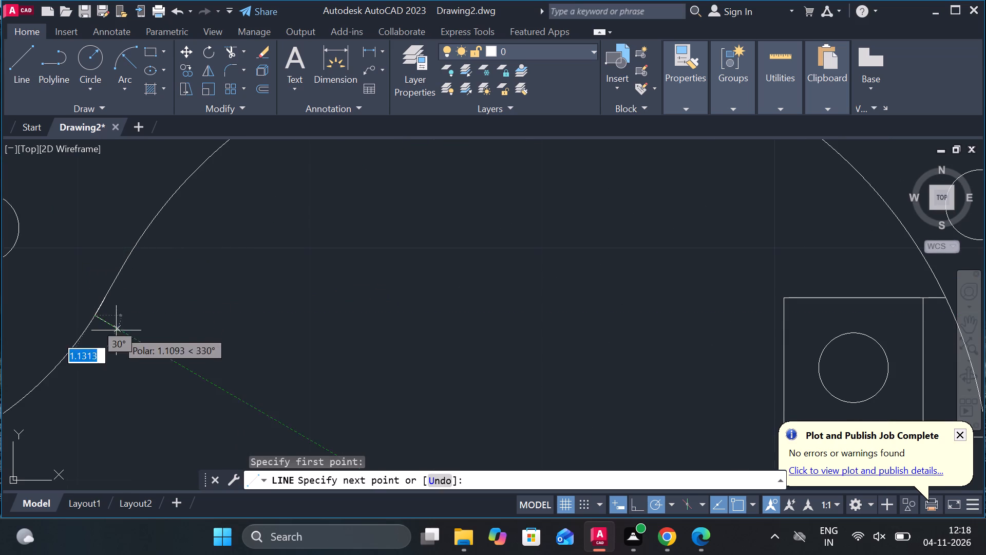
left_click(146, 419)
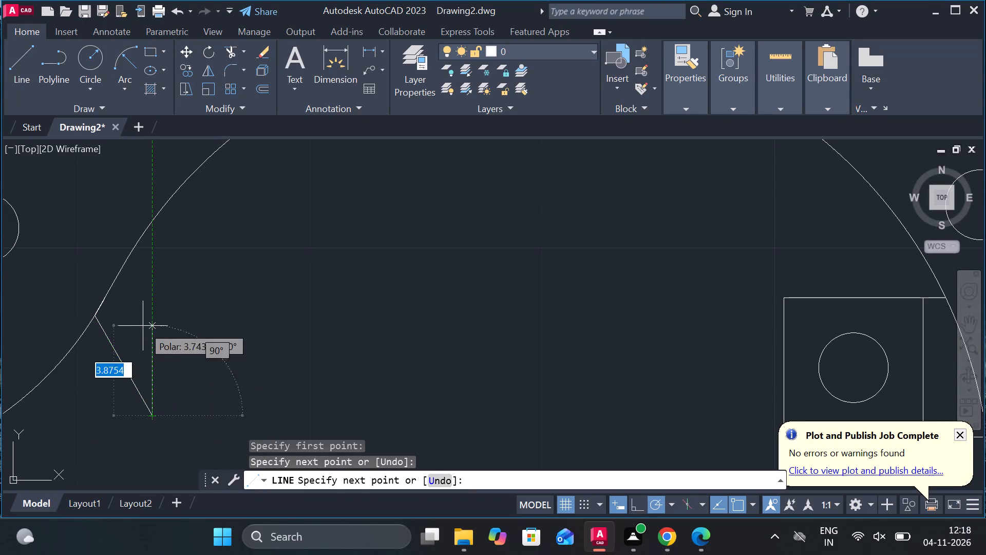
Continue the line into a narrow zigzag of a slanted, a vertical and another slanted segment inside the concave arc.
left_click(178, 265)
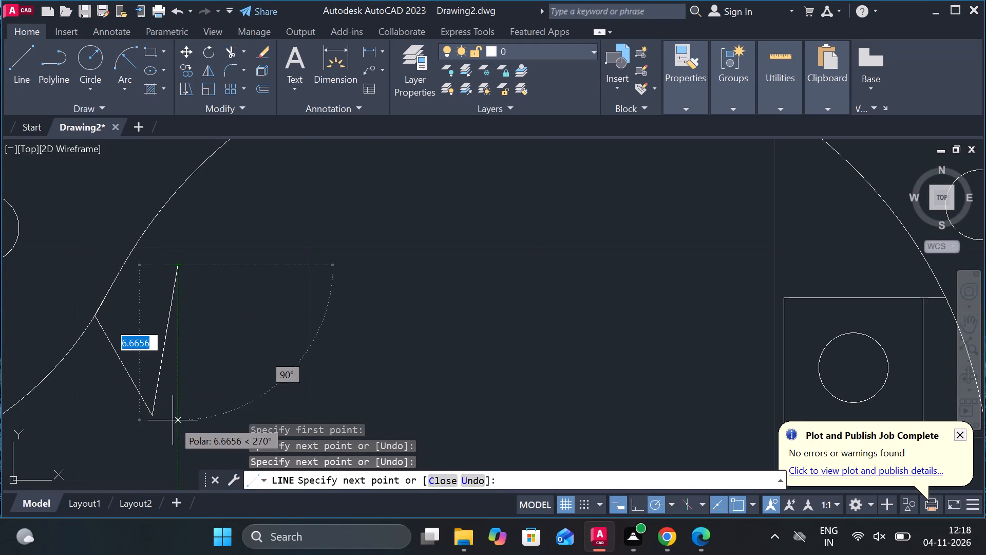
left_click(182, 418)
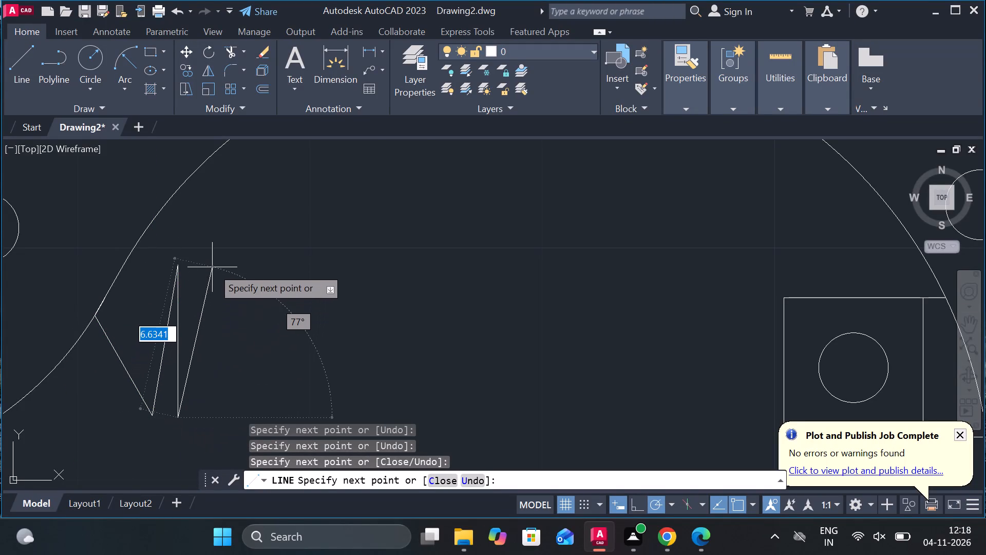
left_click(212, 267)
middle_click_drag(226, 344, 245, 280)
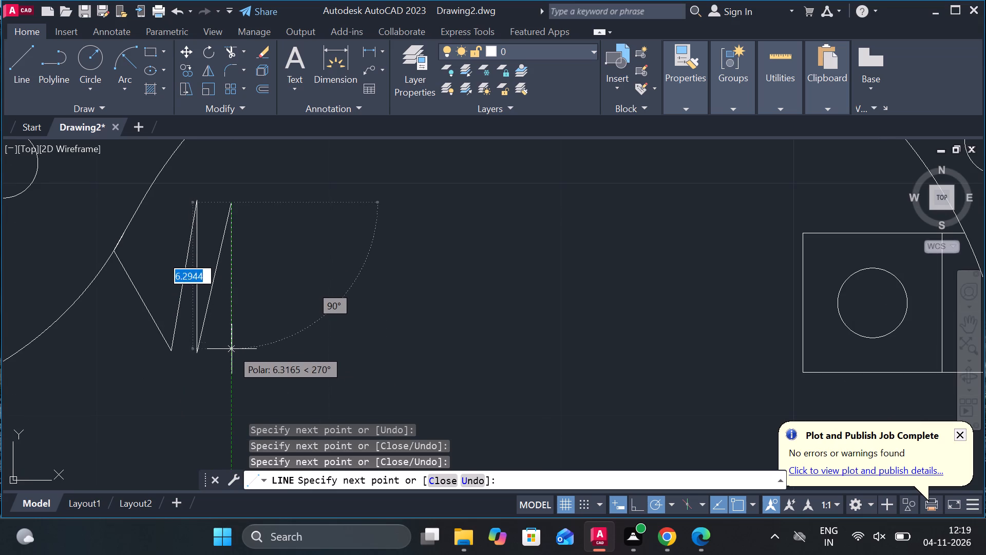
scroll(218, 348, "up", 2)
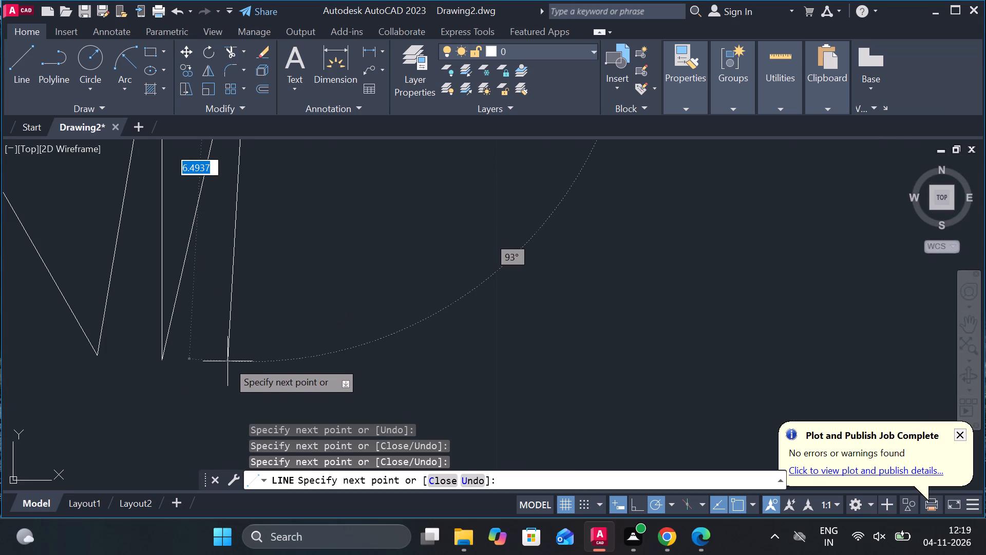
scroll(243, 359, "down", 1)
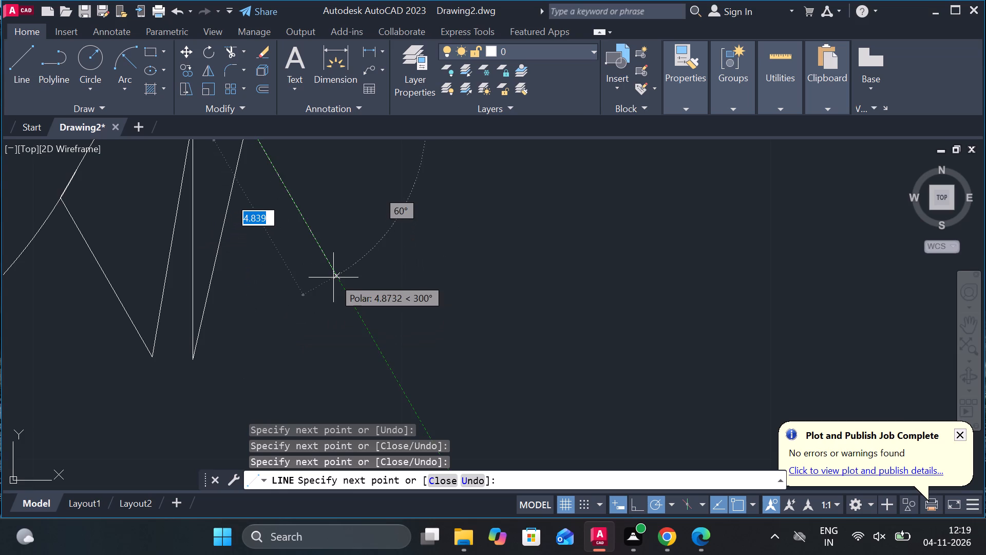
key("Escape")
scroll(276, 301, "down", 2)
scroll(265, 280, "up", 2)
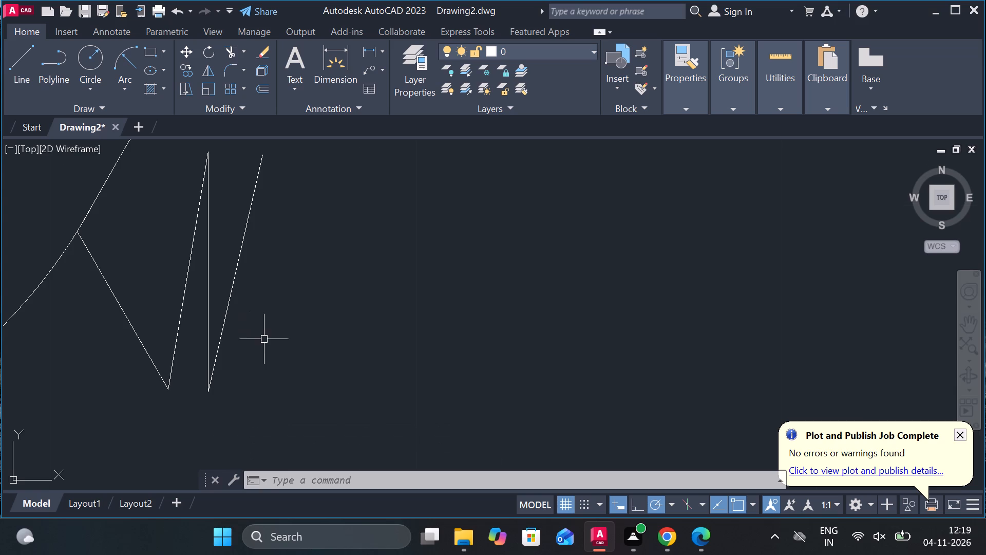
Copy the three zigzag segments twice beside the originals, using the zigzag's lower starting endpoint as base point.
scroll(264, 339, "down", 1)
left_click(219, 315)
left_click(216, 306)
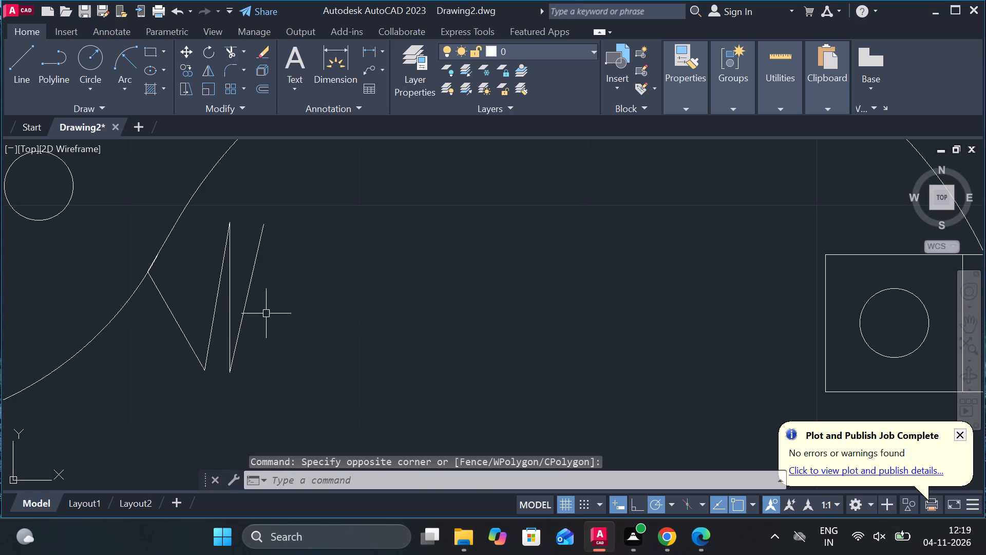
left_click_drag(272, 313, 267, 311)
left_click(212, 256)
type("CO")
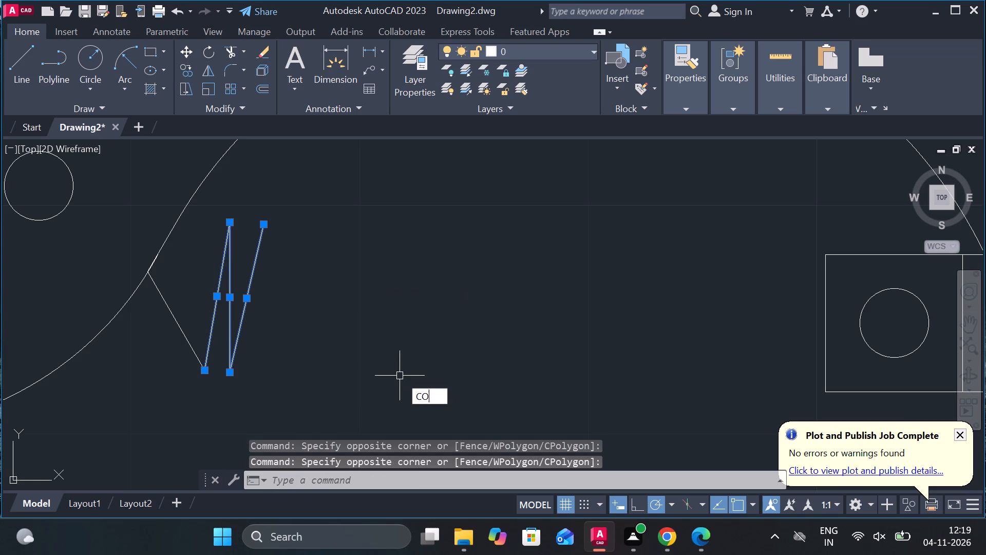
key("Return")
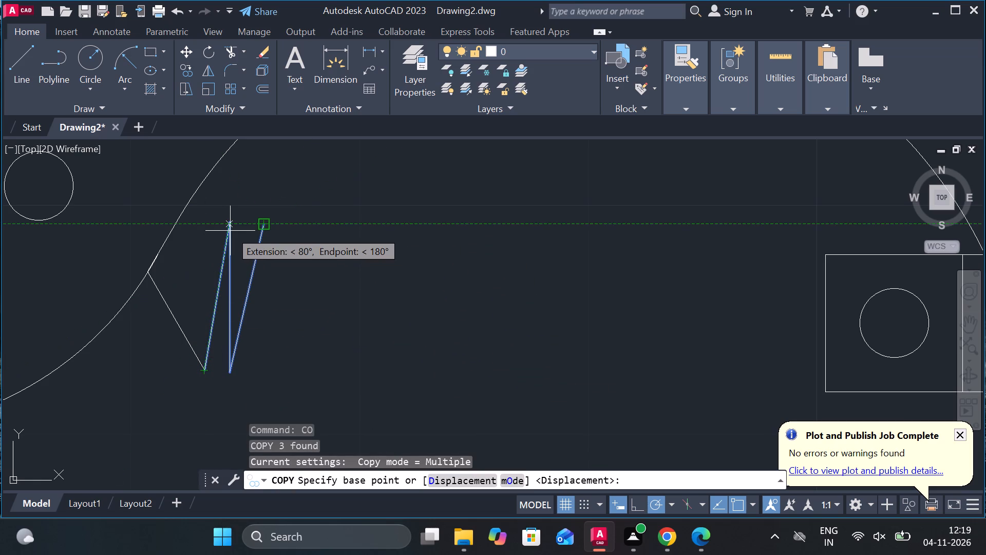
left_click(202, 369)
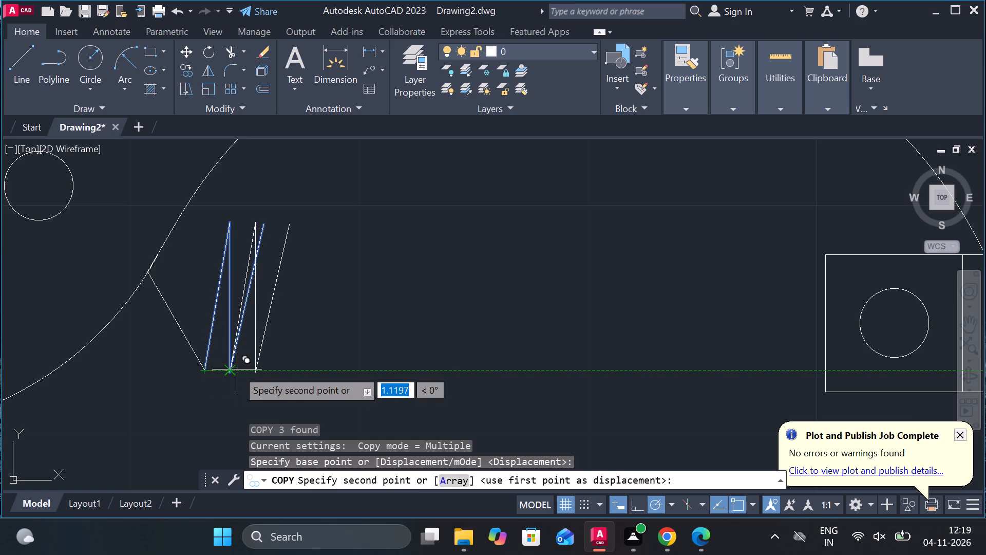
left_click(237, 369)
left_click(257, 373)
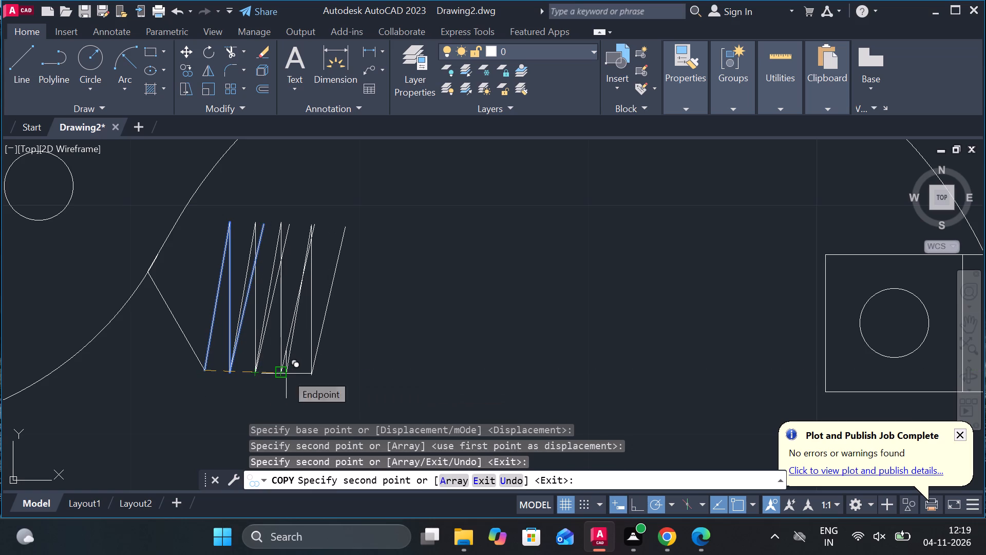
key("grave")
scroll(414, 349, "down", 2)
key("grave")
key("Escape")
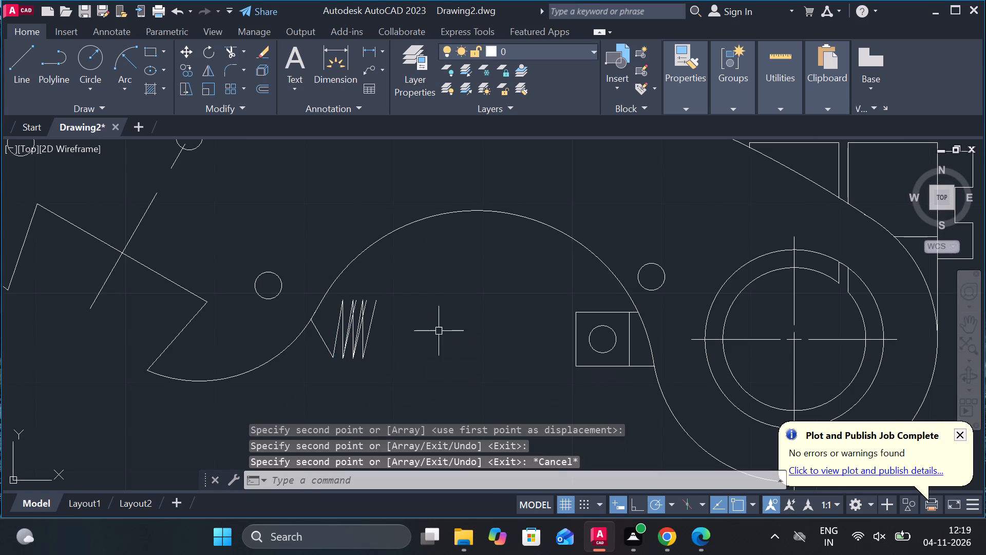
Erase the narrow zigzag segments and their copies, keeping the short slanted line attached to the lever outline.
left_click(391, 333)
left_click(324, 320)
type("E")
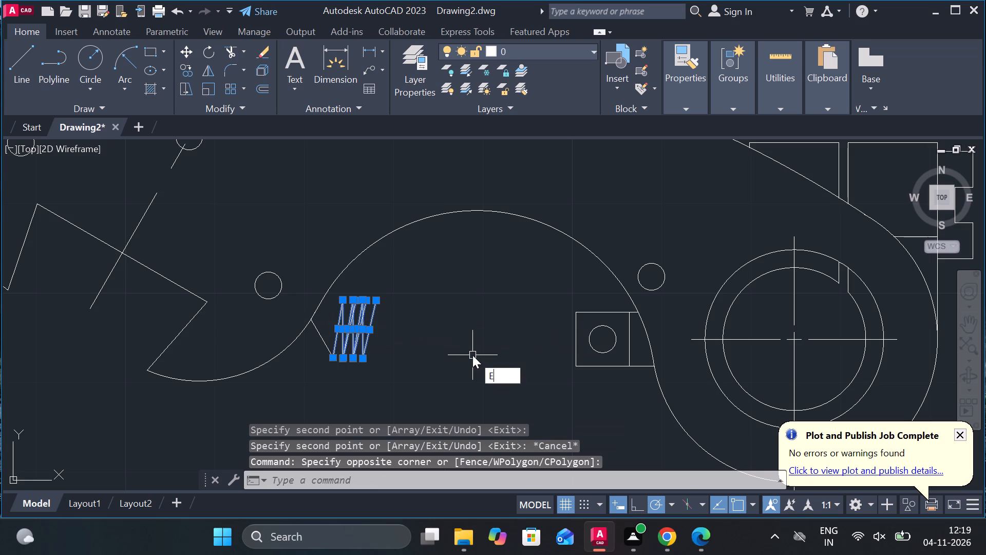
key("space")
Draw a wide zigzag at 60° from the short slanted line across the concave arc, ending horizontally at the square block's edge.
key("l")
key("Return")
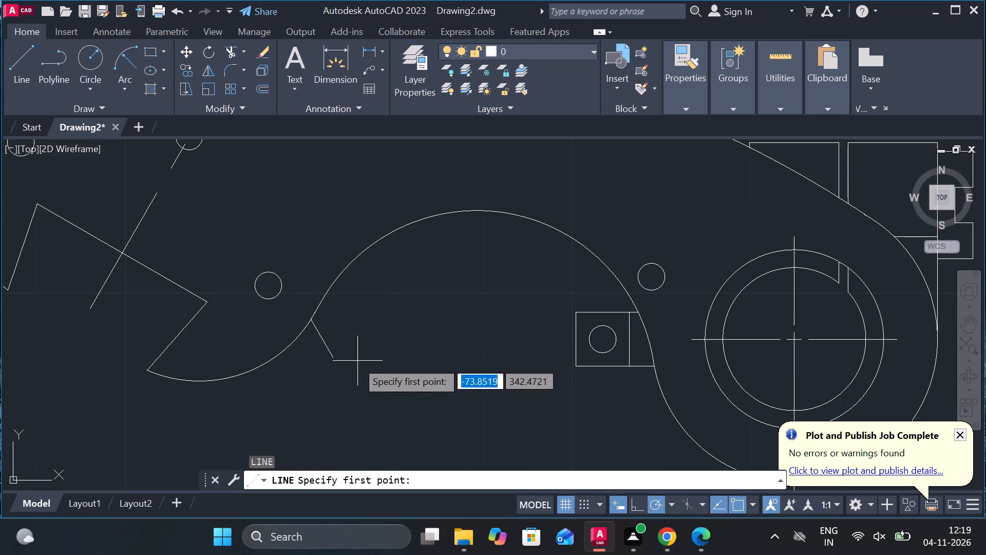
left_click(335, 361)
left_click(374, 291)
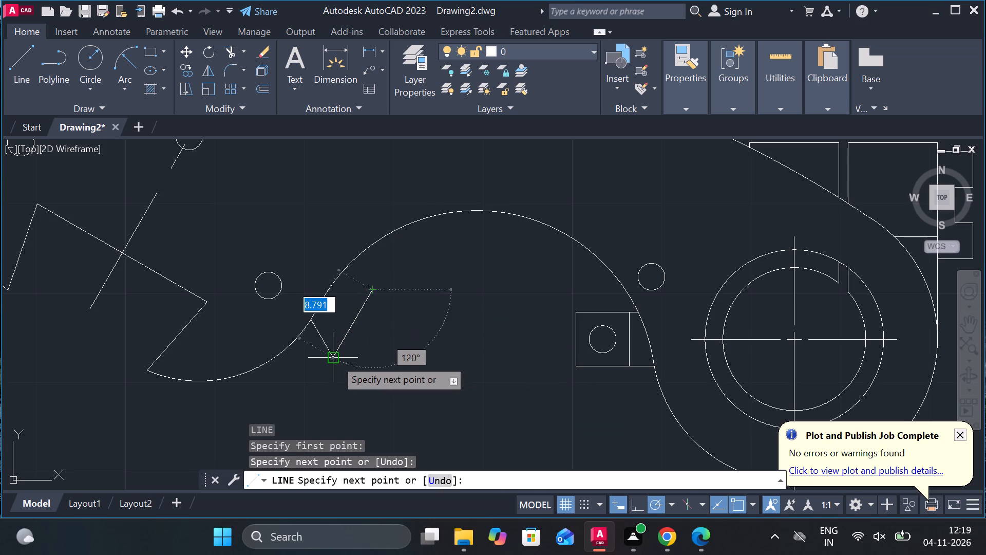
left_click(400, 359)
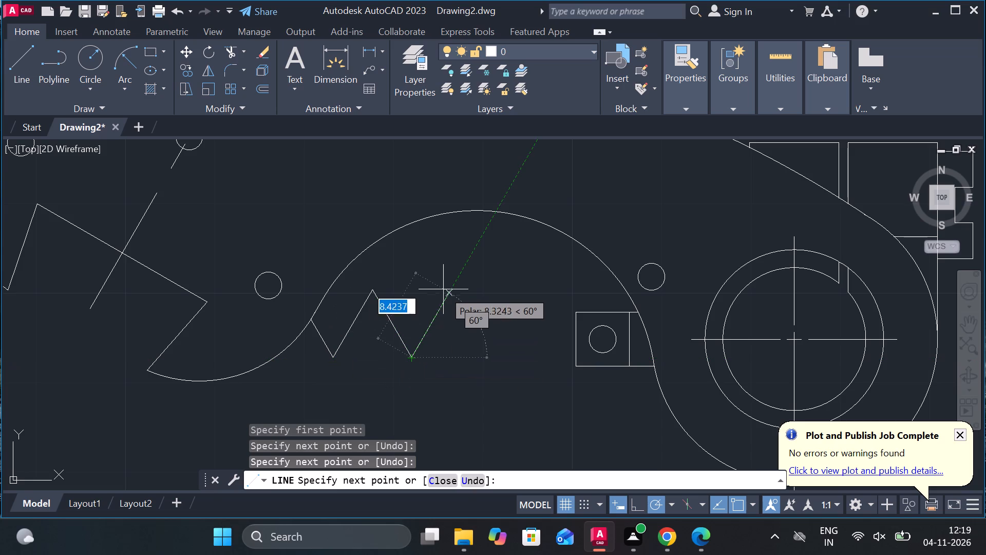
left_click(444, 286)
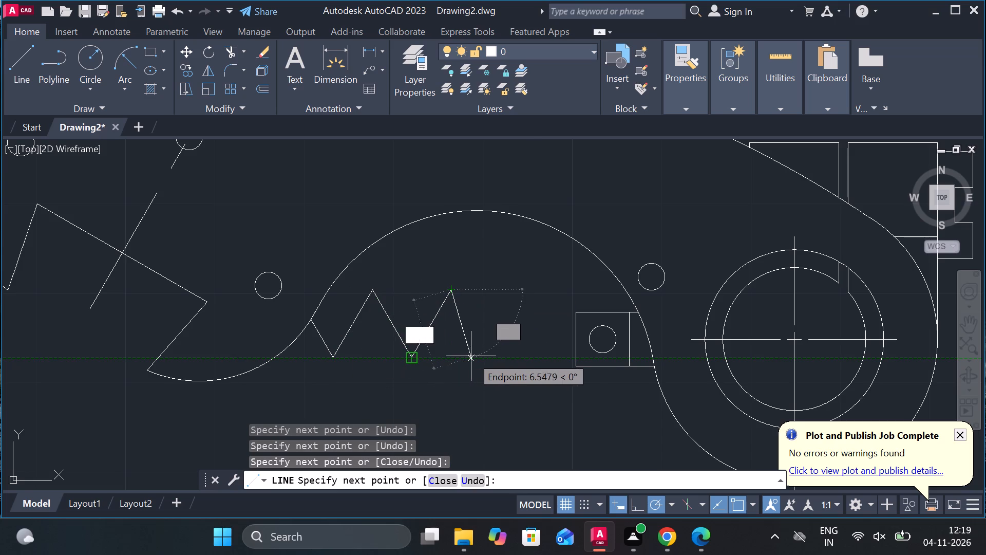
left_click(486, 357)
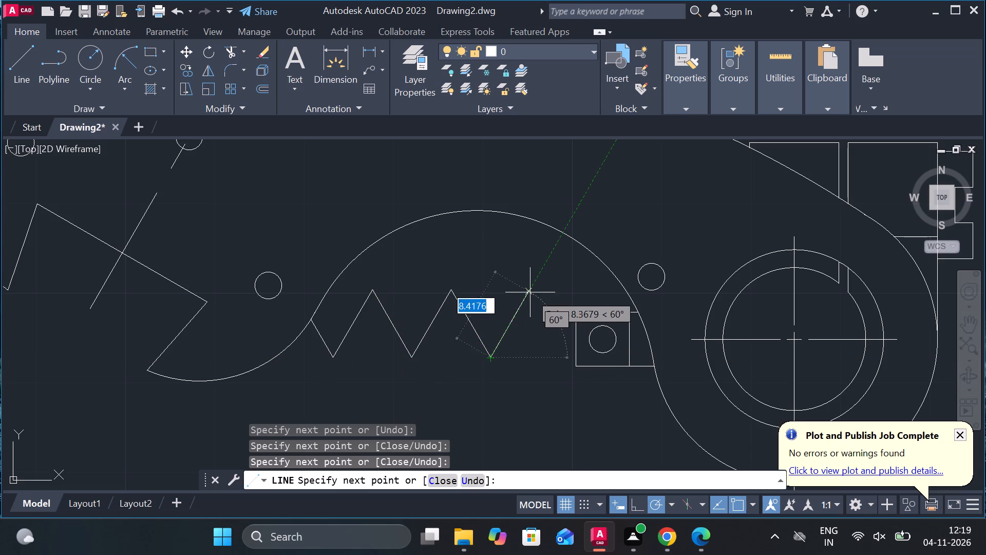
left_click(523, 297)
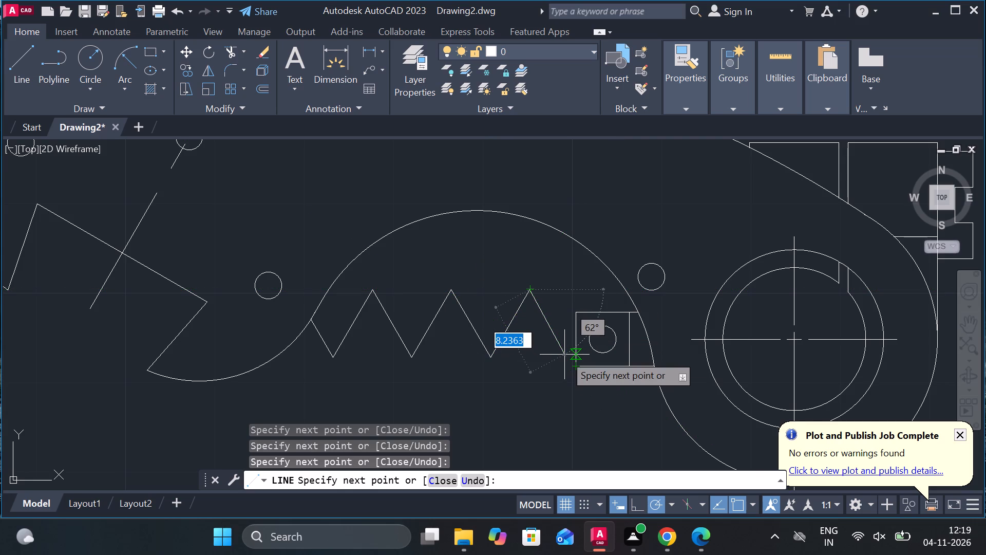
scroll(551, 332, "up", 1)
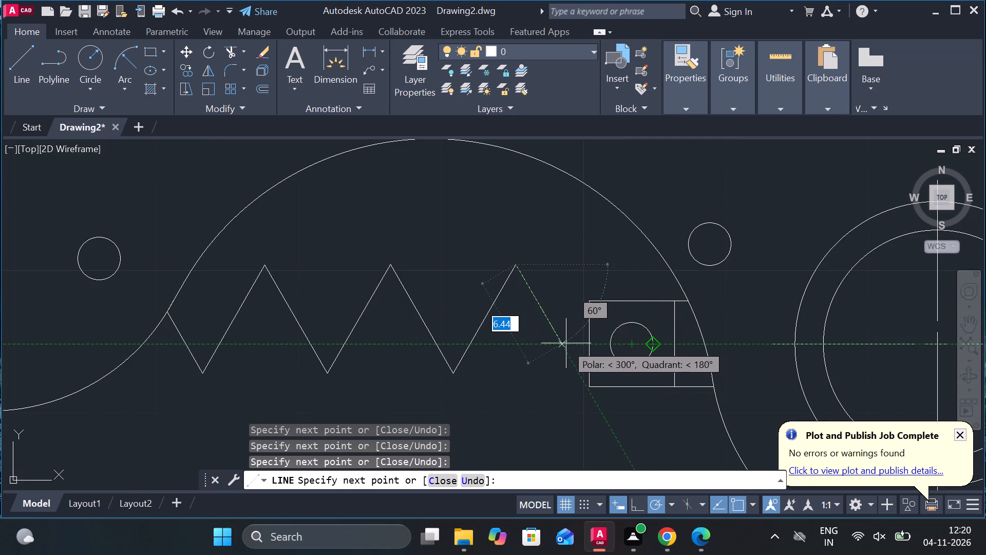
left_click(566, 343)
left_click(590, 343)
key("grave")
scroll(617, 340, "down", 1)
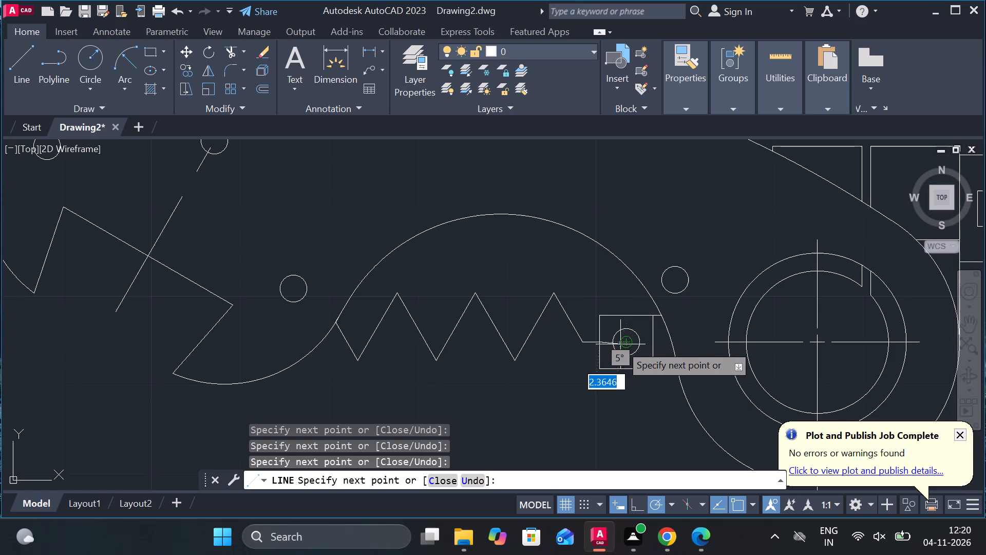
key("Escape")
scroll(601, 353, "down", 3)
key("Escape")
Erase the loose rectangle lying beside the lever assembly.
middle_click_drag(764, 390, 641, 369)
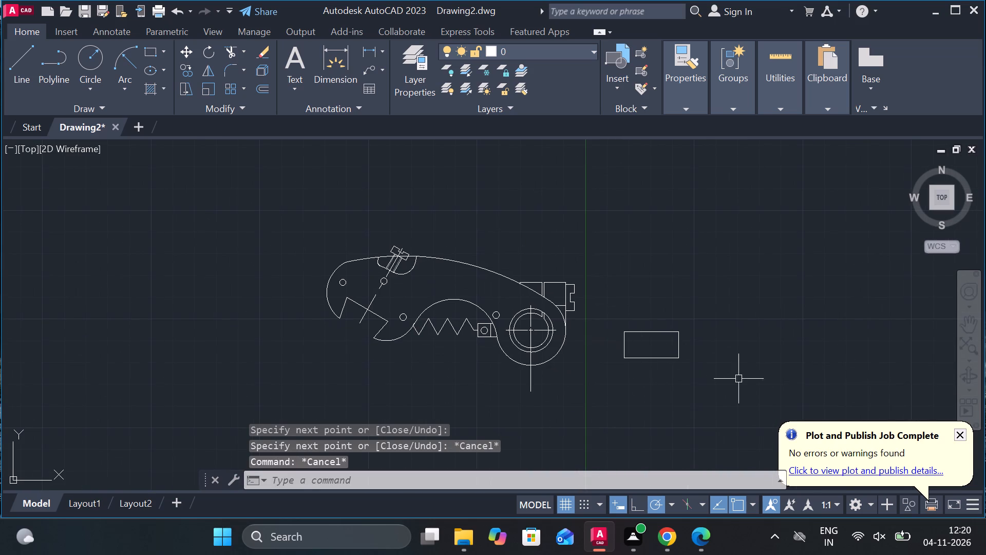
left_click(734, 372)
left_click(624, 305)
type("E")
key("space")
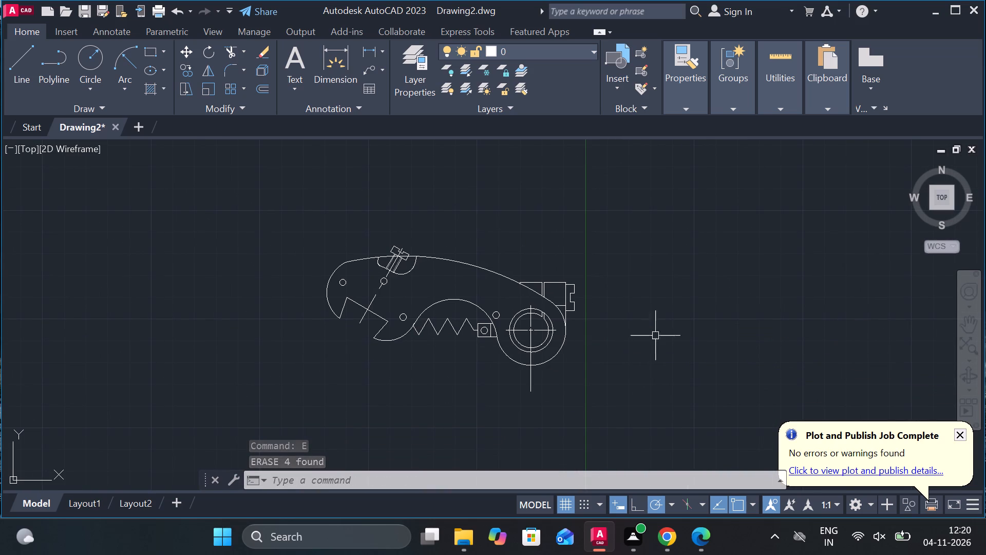
Erase the three leftover part copies below the lever assembly.
scroll(654, 336, "down", 3)
scroll(595, 435, "up", 1)
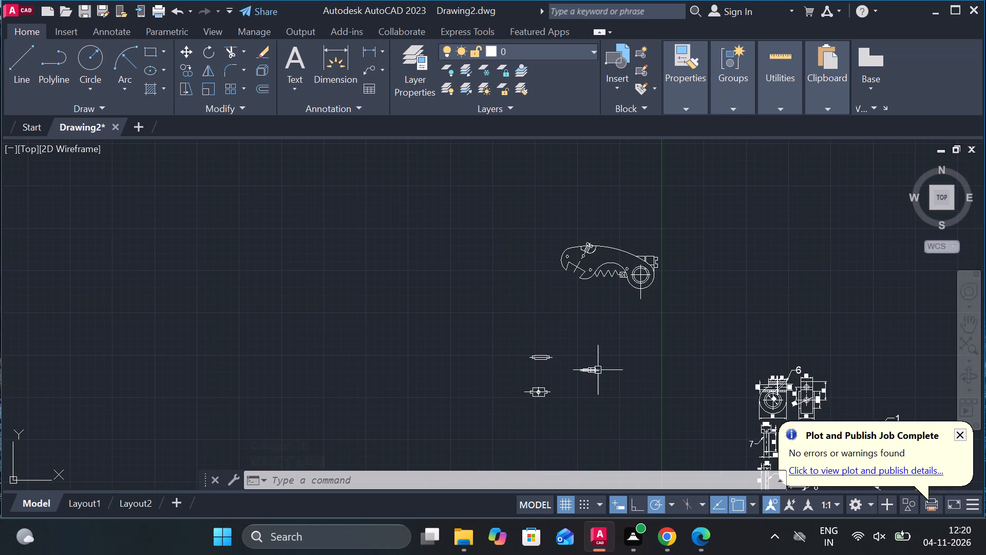
left_click(624, 426)
left_click(507, 336)
type("E")
key("space")
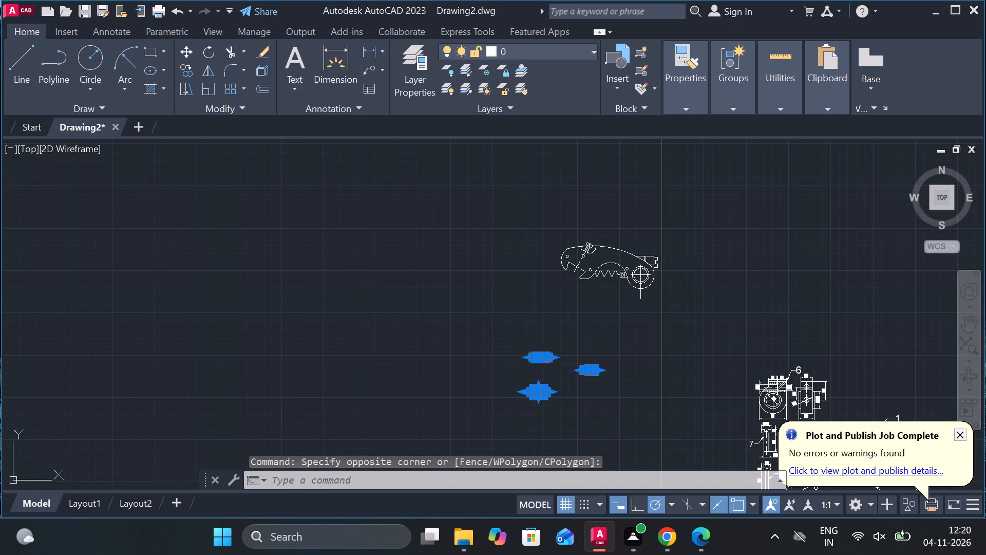
Move the whole lever assembly to the free space just above the dimensioned part 1 drawing.
middle_click_drag(520, 353, 377, 297)
middle_click_drag(443, 292, 366, 331)
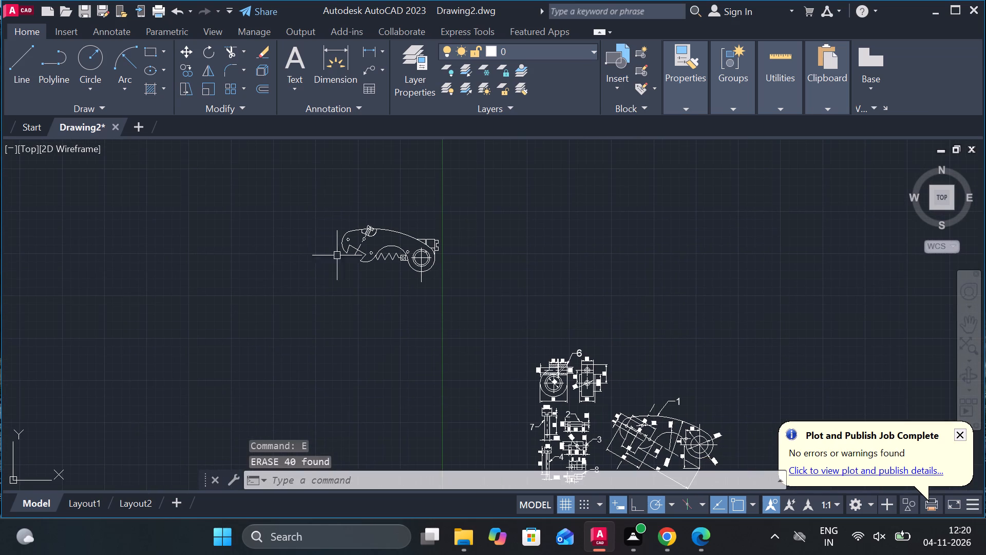
left_click(321, 200)
left_click(505, 317)
key("m")
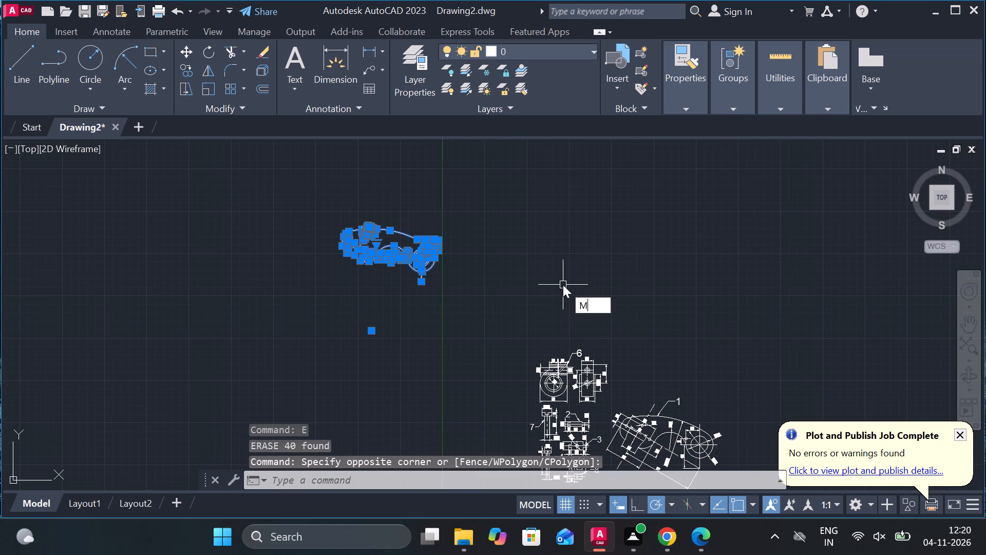
key("Return")
left_click(563, 285)
middle_click_drag(669, 281, 526, 180)
scroll(848, 349, "up", 2)
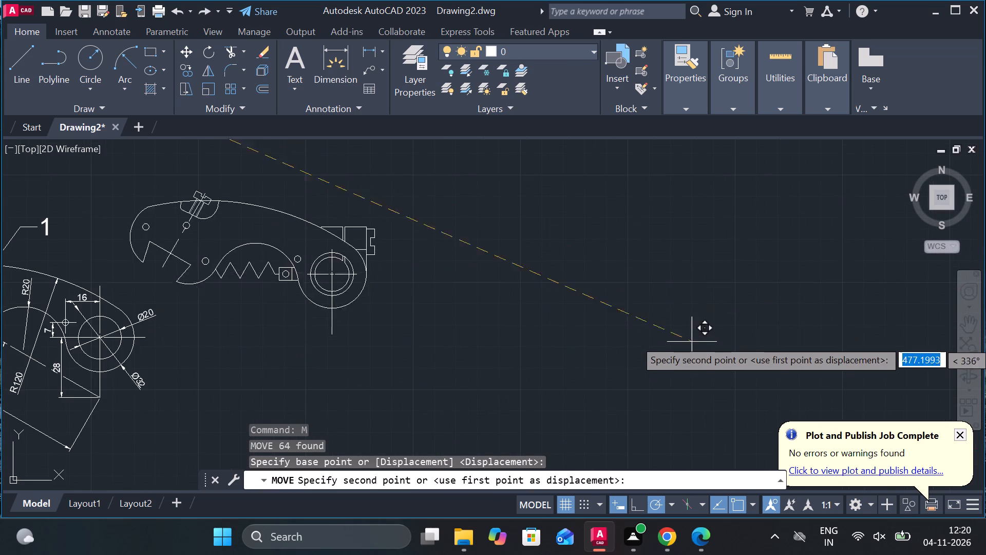
middle_click_drag(722, 331, 766, 330)
scroll(726, 318, "down", 1)
scroll(650, 275, "up", 1)
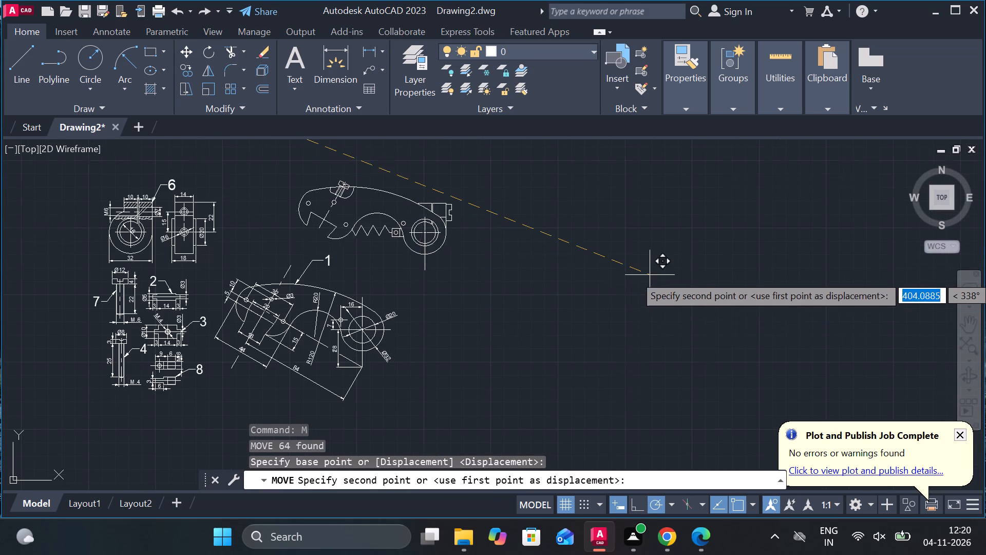
middle_click_drag(673, 277, 711, 286)
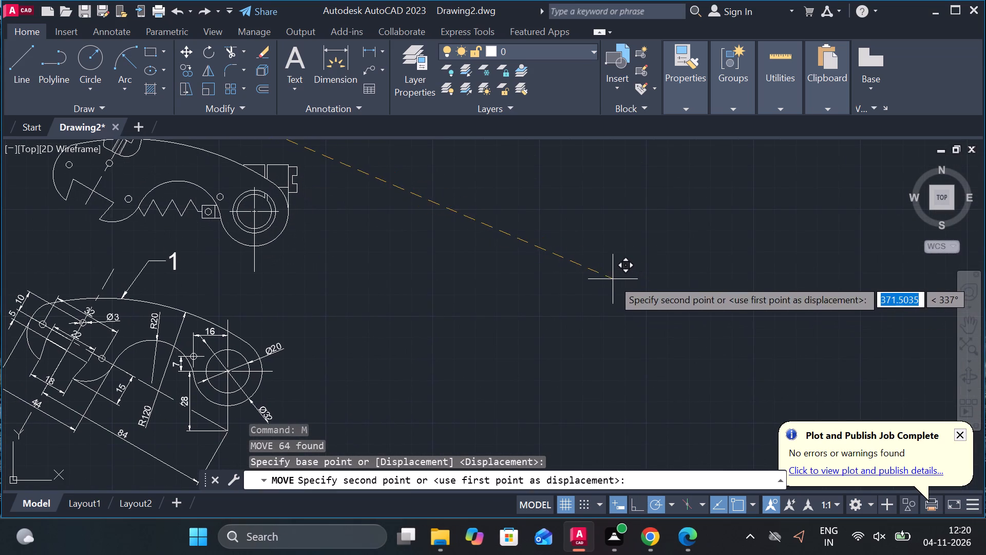
left_click(612, 278)
Copy the complete zigzag spring line with its short horizontal end into the open space between the part 6 and part 1 drawings.
scroll(641, 276, "down", 1)
scroll(351, 230, "up", 3)
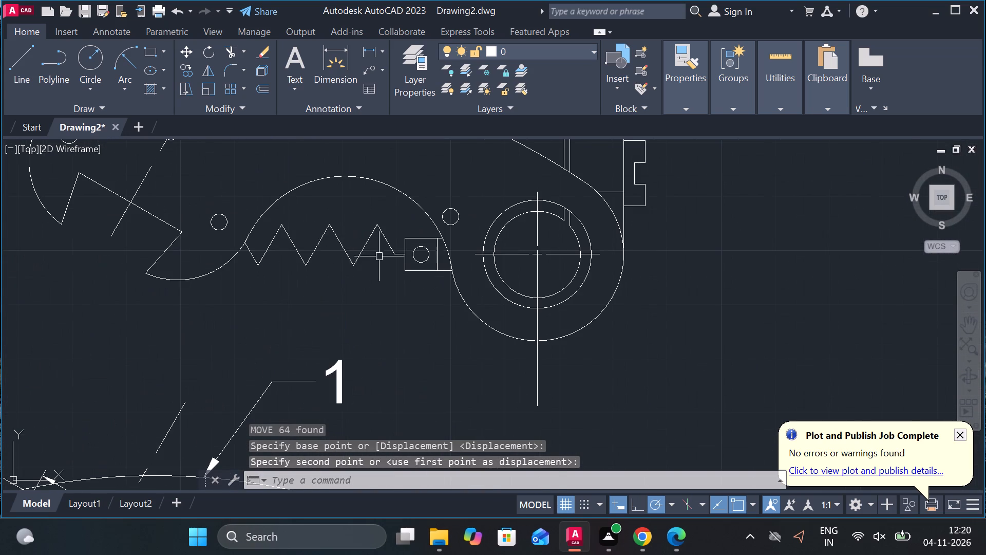
left_click(382, 260)
left_click(290, 250)
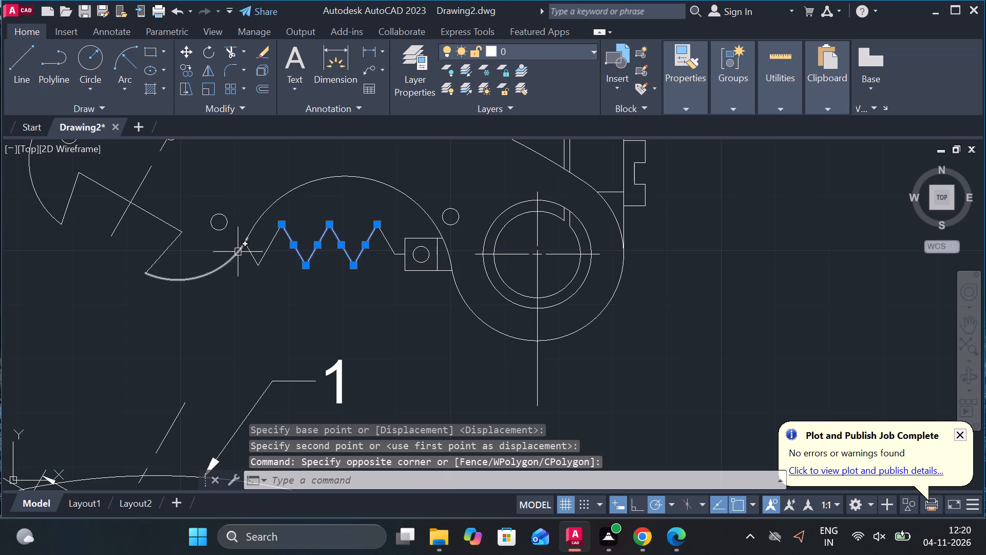
left_click(252, 254)
left_click(273, 244)
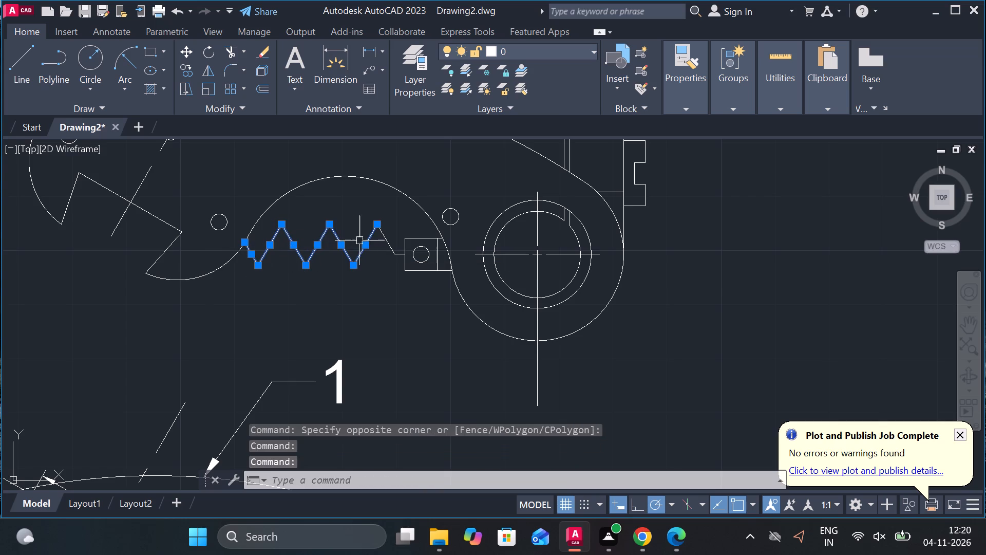
left_click(381, 240)
scroll(394, 245, "up", 3)
left_click(401, 277)
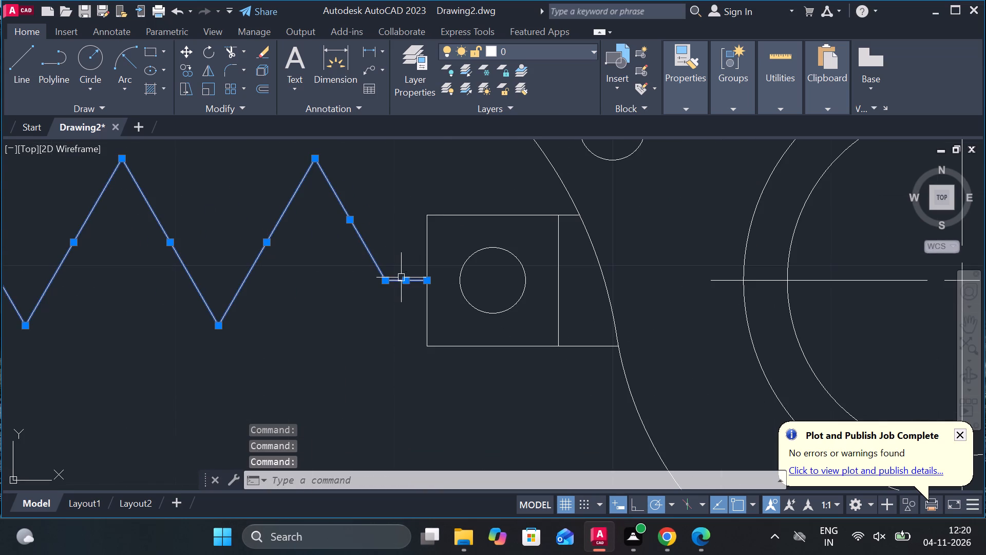
type("CO")
key("Return")
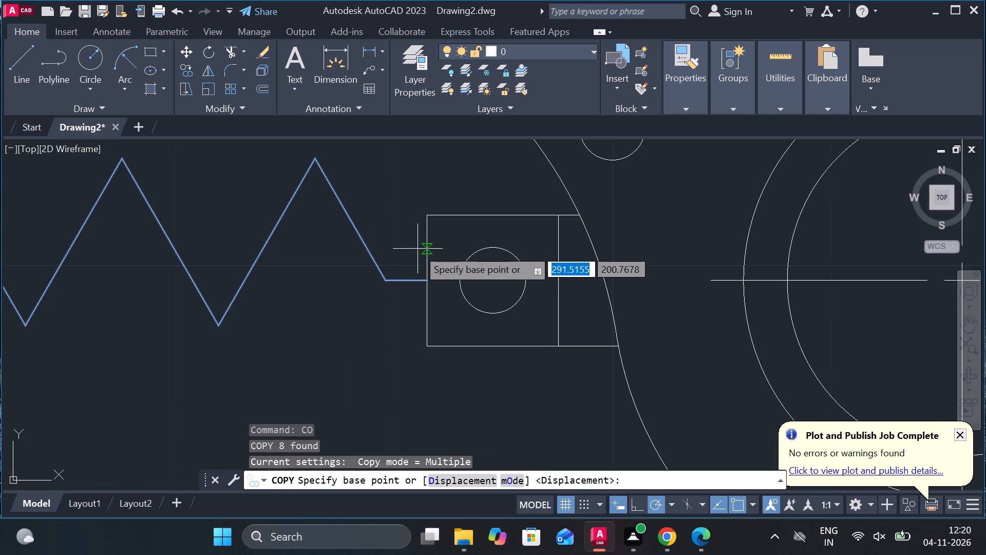
left_click(386, 320)
scroll(391, 316, "down", 3)
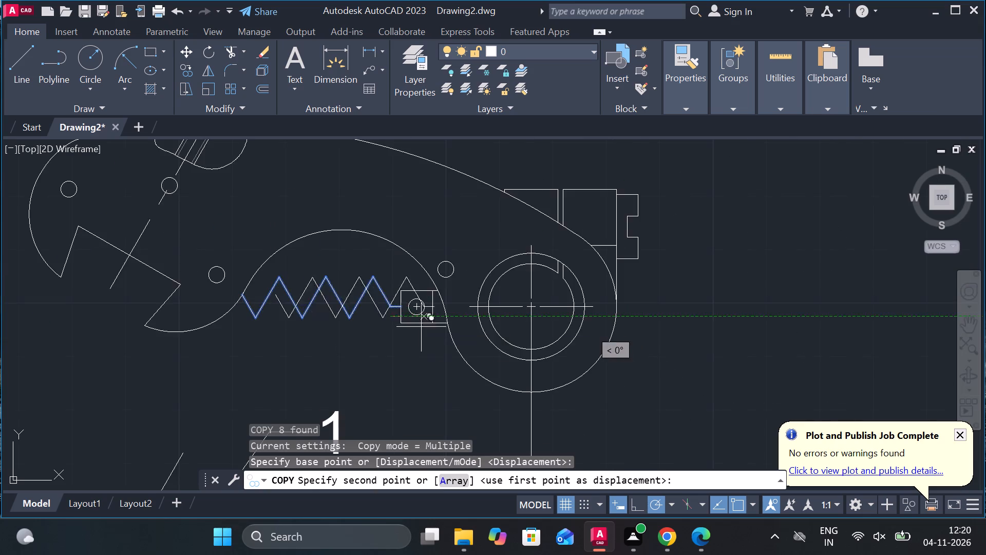
middle_click_drag(410, 330, 554, 158)
scroll(588, 194, "down", 2)
scroll(399, 231, "up", 2)
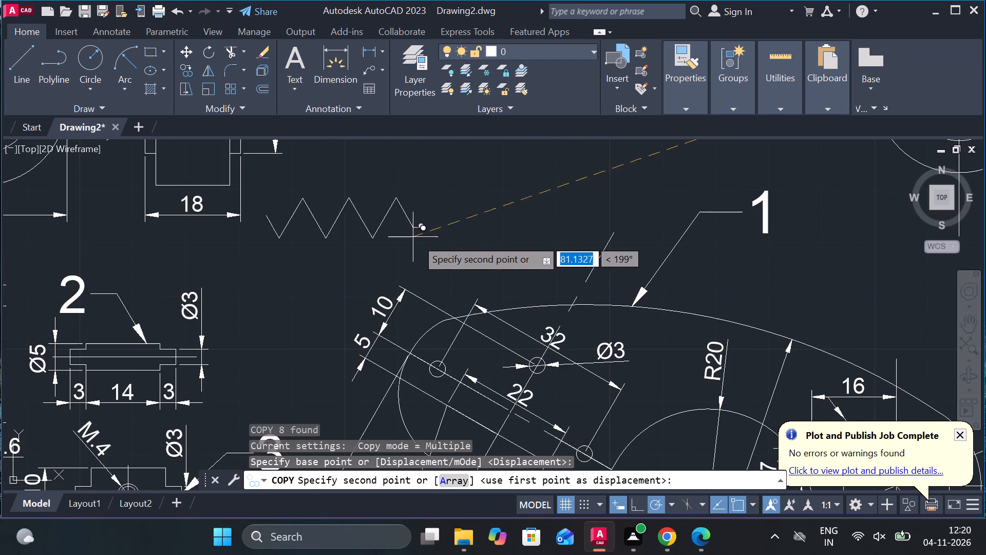
left_click(459, 241)
key("Escape")
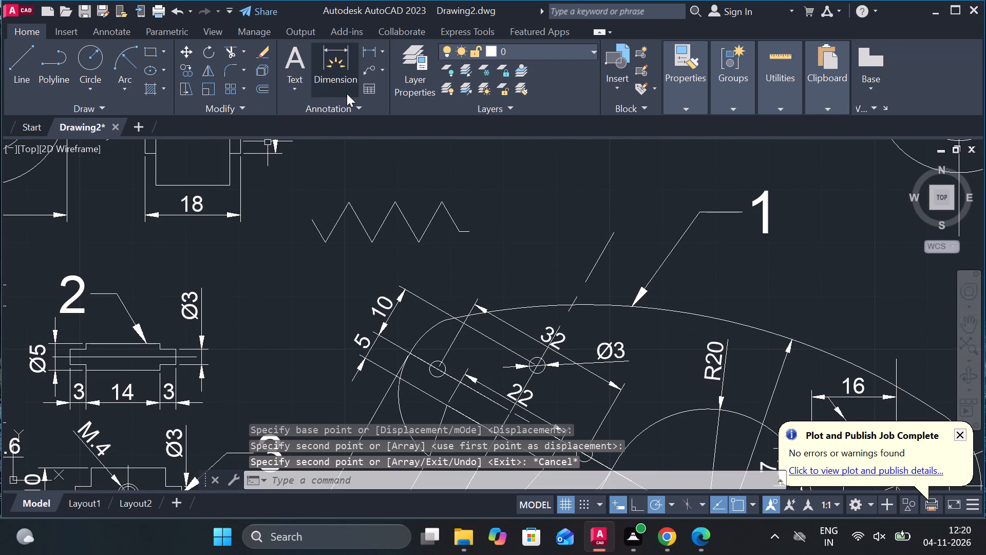
Add a multileader at the zigzag copy's last peak with the label 9 at text height 7.
left_click(372, 70)
left_click(439, 201)
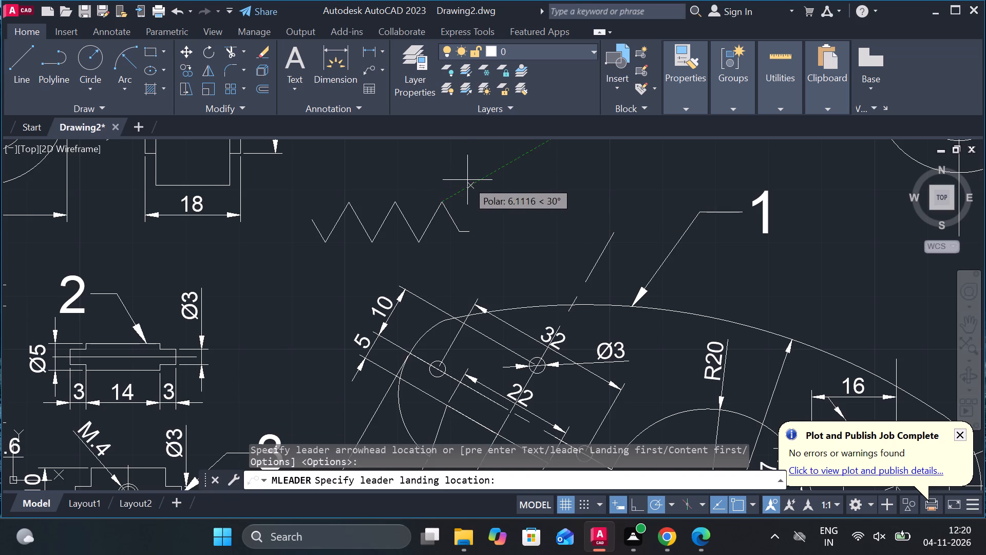
left_click(479, 172)
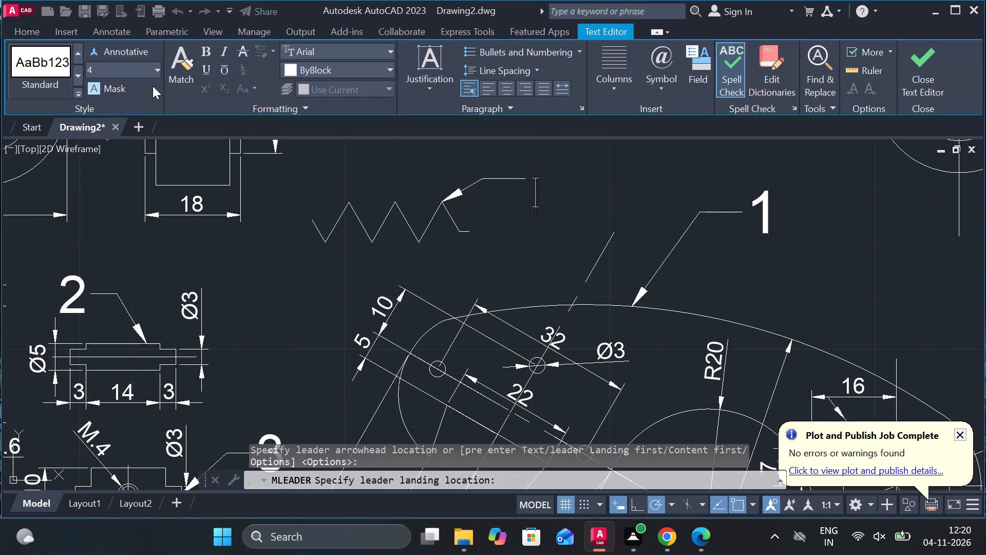
left_click(113, 69)
key("7")
key("Return")
key("9")
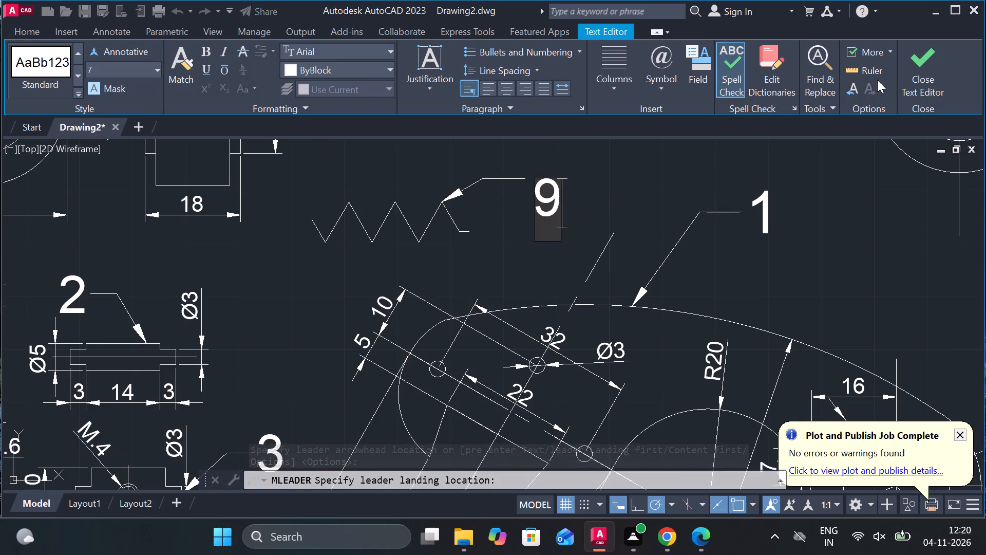
left_click(900, 69)
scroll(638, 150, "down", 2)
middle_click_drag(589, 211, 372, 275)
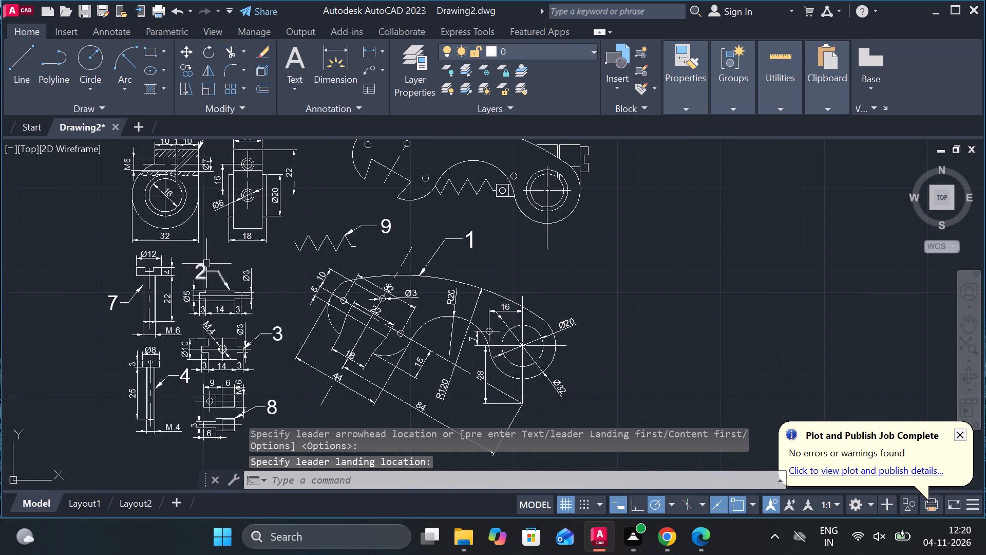
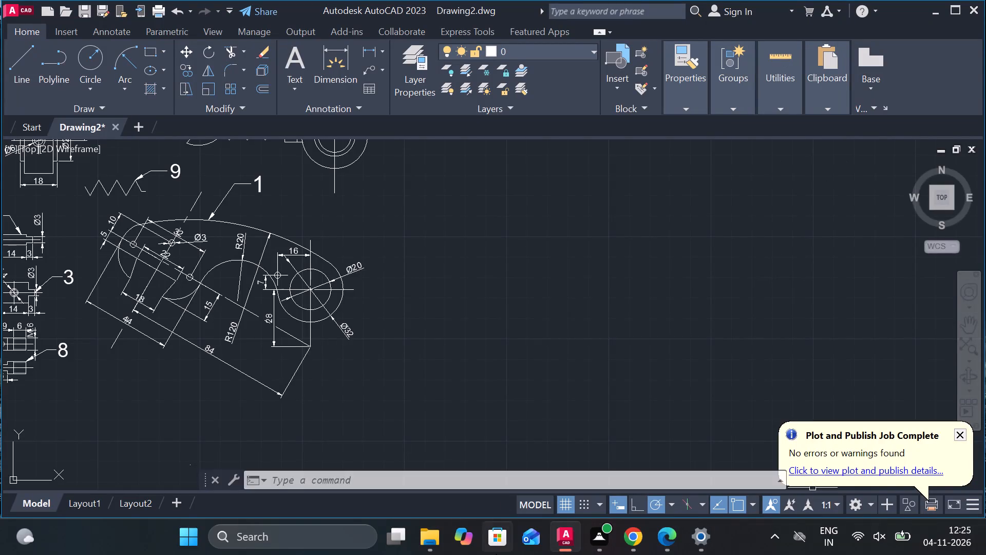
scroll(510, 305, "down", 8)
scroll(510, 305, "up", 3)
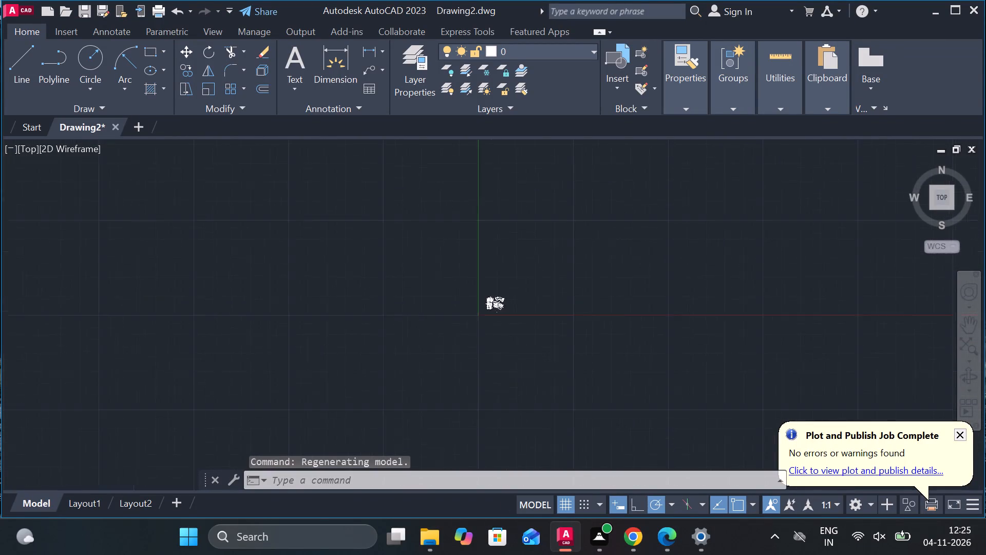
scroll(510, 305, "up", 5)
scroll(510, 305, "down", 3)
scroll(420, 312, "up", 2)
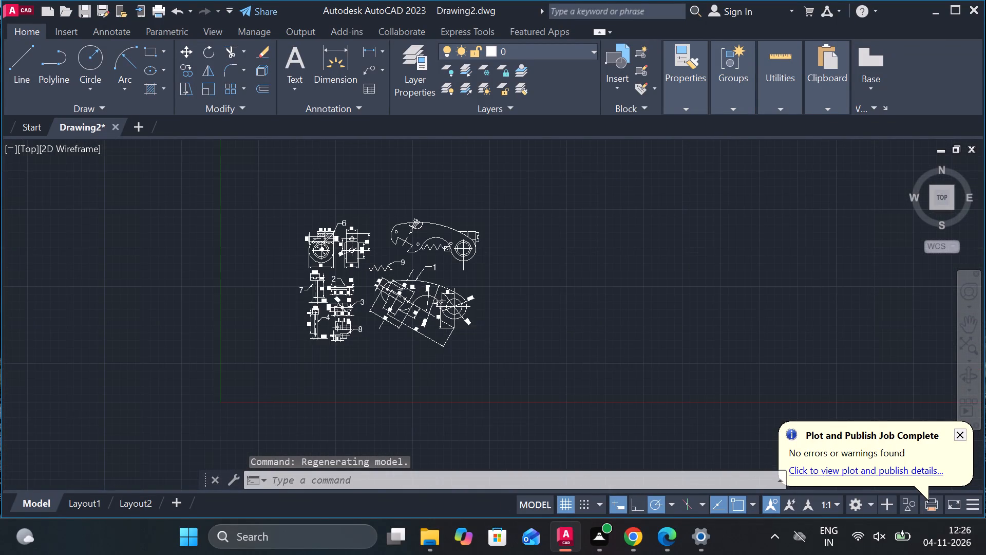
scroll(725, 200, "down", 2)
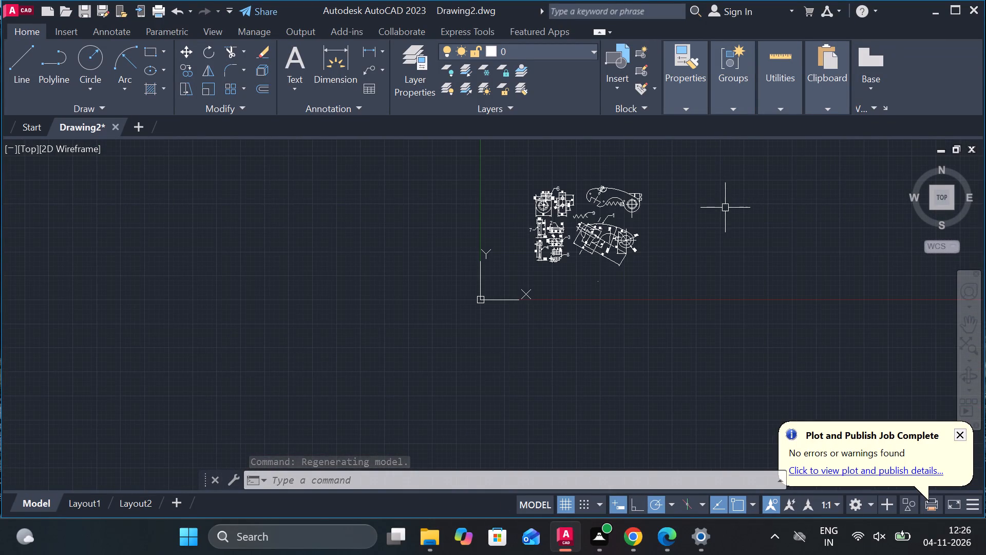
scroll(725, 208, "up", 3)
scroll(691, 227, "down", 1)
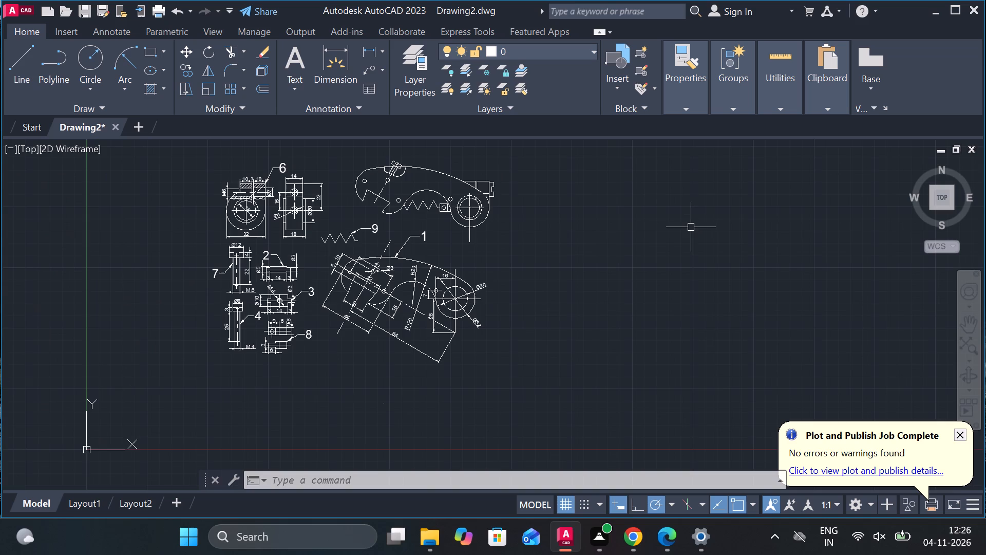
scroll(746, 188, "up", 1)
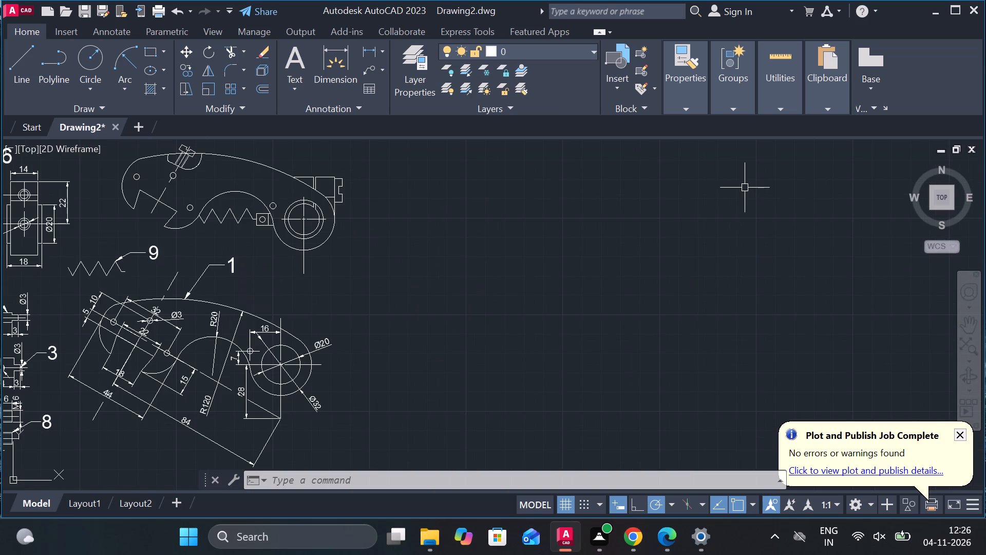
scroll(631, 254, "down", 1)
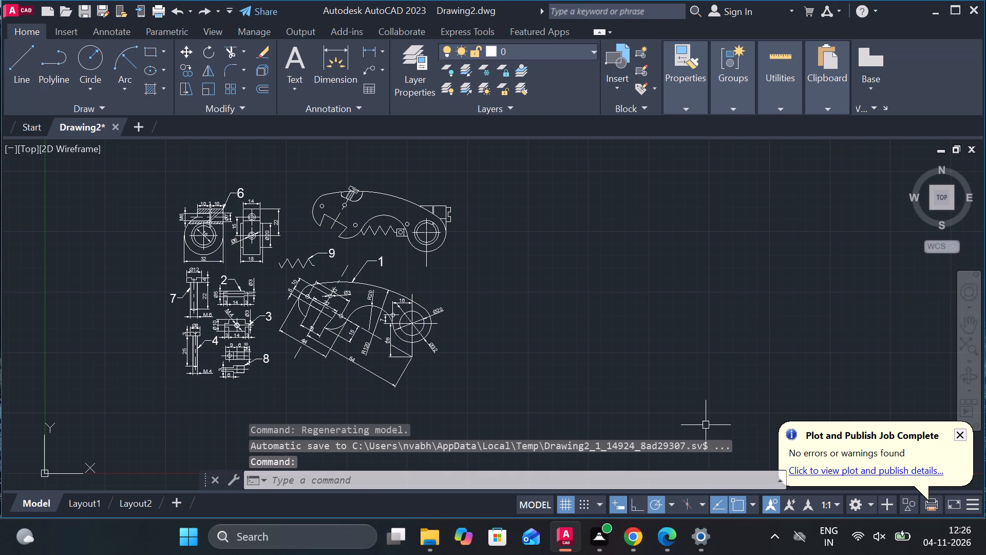
Draw a horizontal line about 246 long in the empty space beside the part drawings and a vertical line crossing it near its midpoint.
left_click(20, 66)
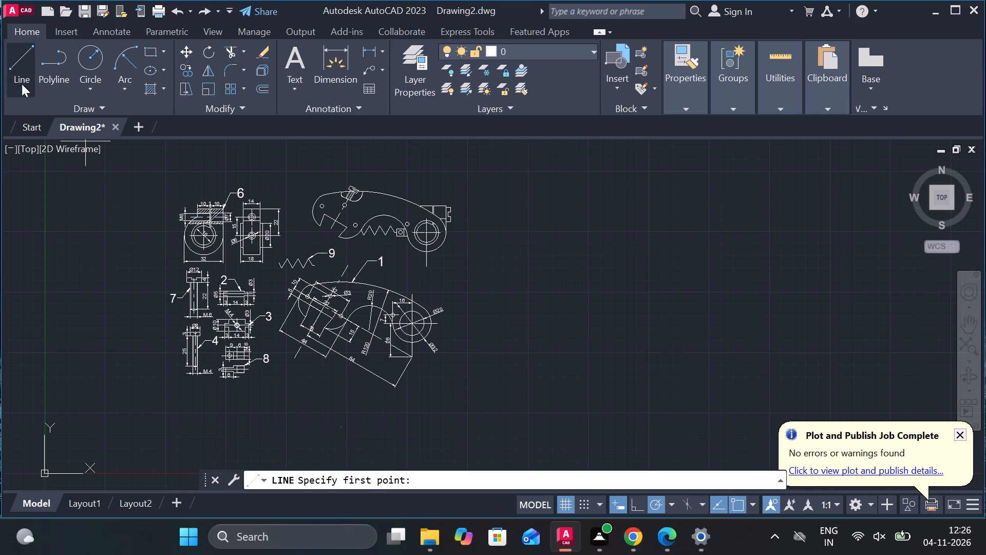
left_click(583, 325)
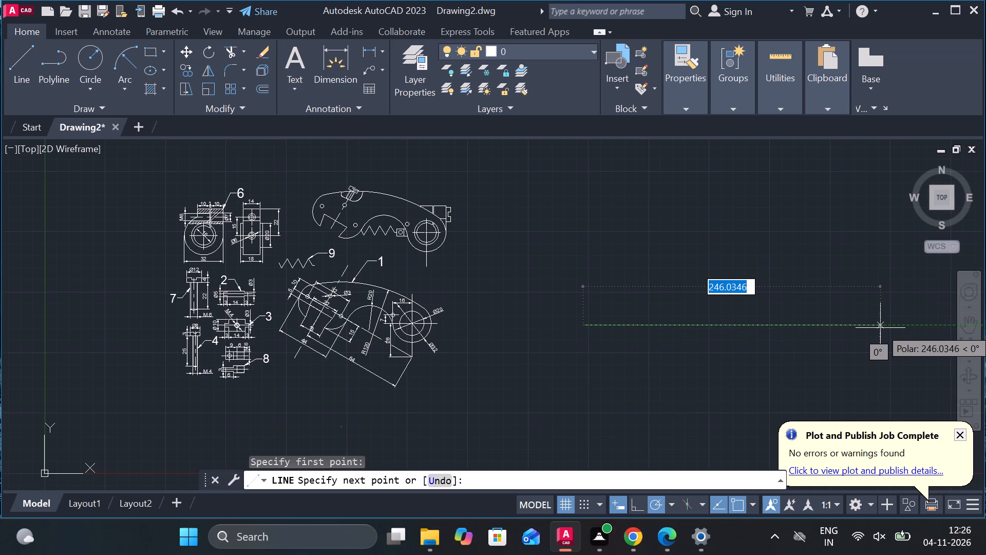
left_click(880, 328)
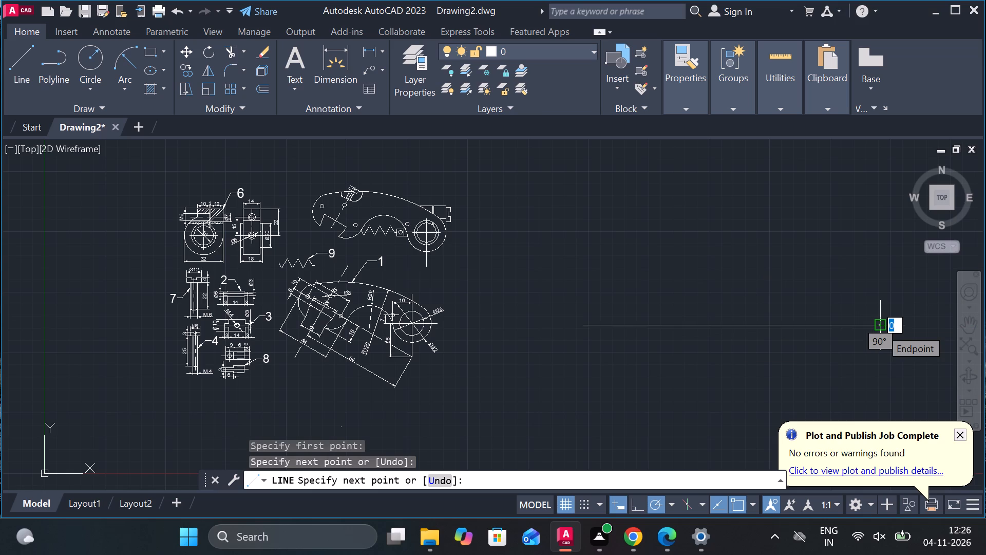
key("Escape")
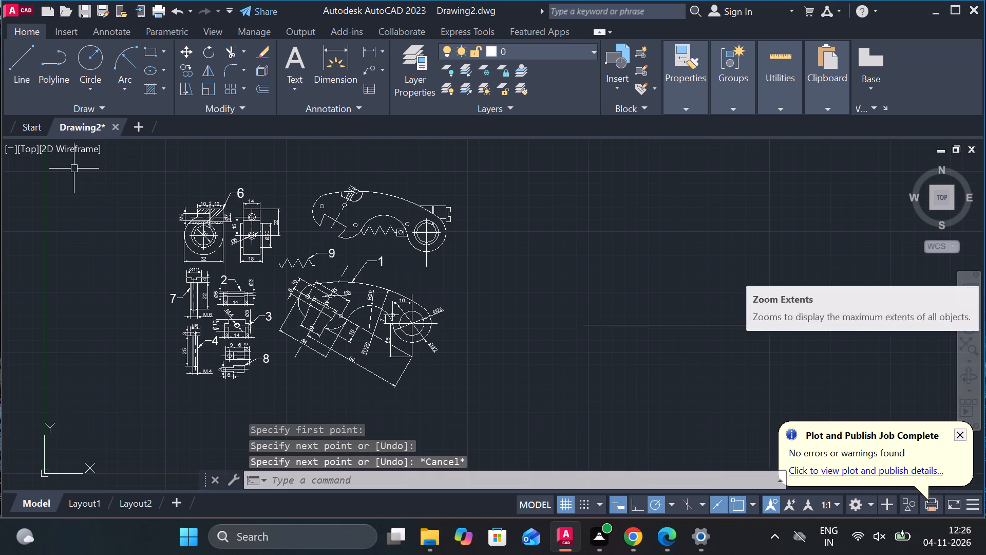
left_click(31, 60)
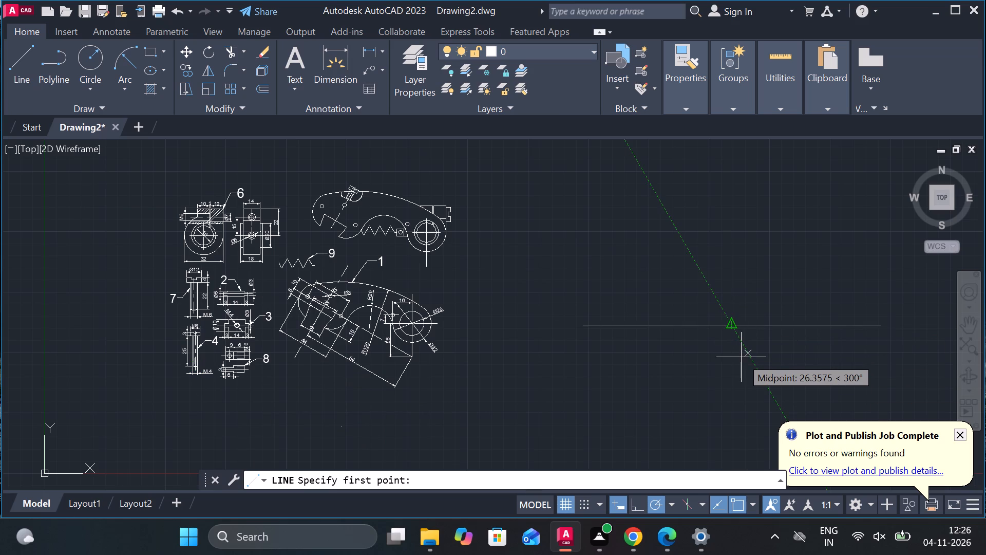
left_click(732, 445)
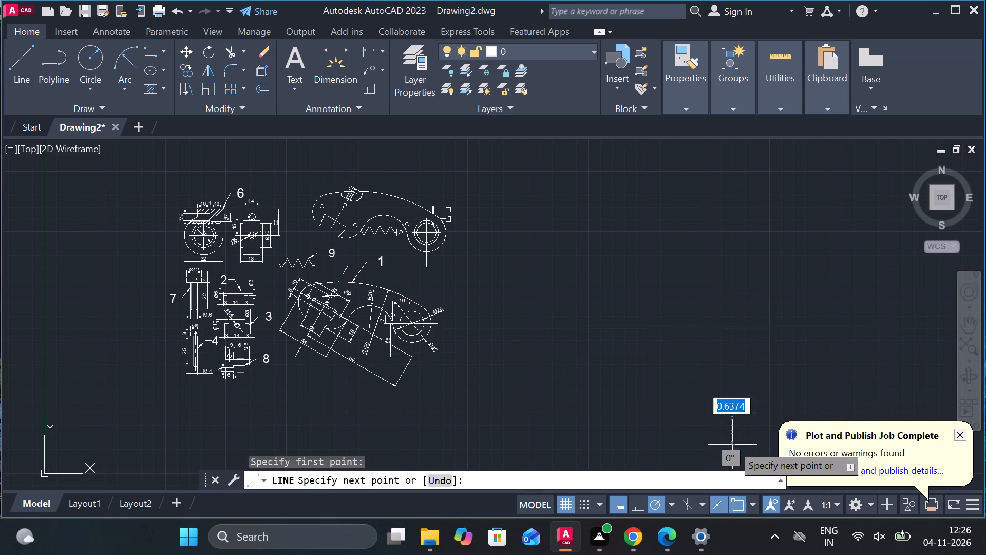
left_click(734, 216)
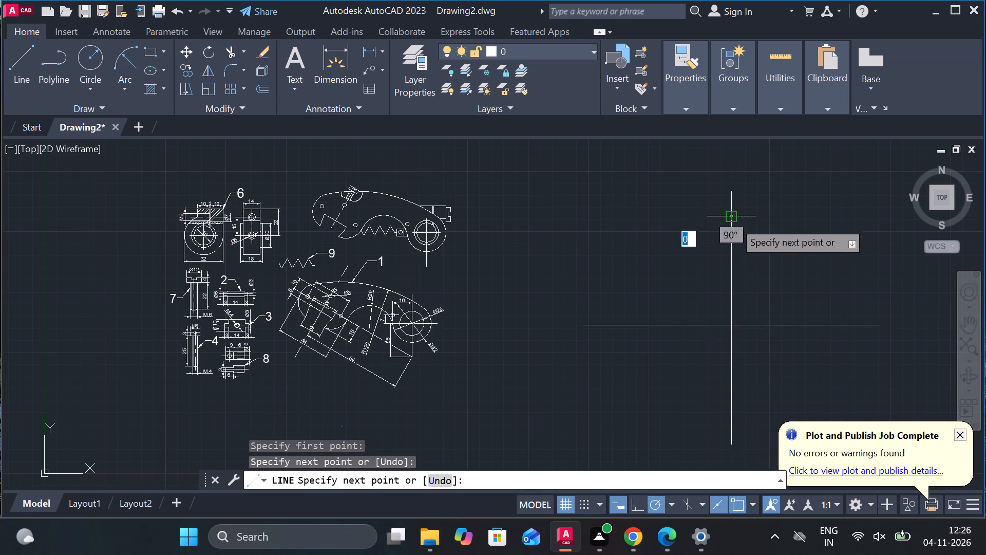
Continue the line chain from the vertical line's top end into a rectangular frame around the crossing, closing on the frame's far vertical side.
left_click(817, 219)
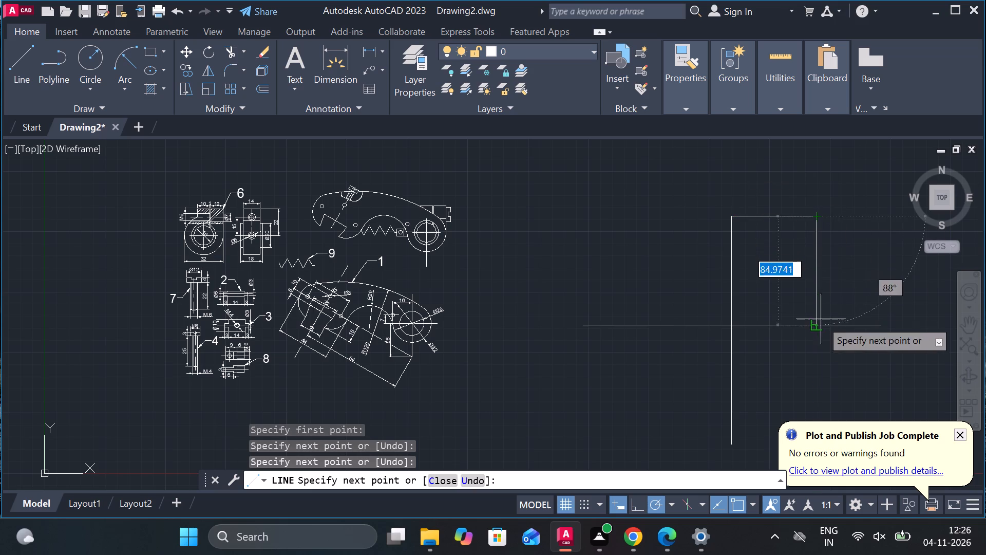
left_click(821, 400)
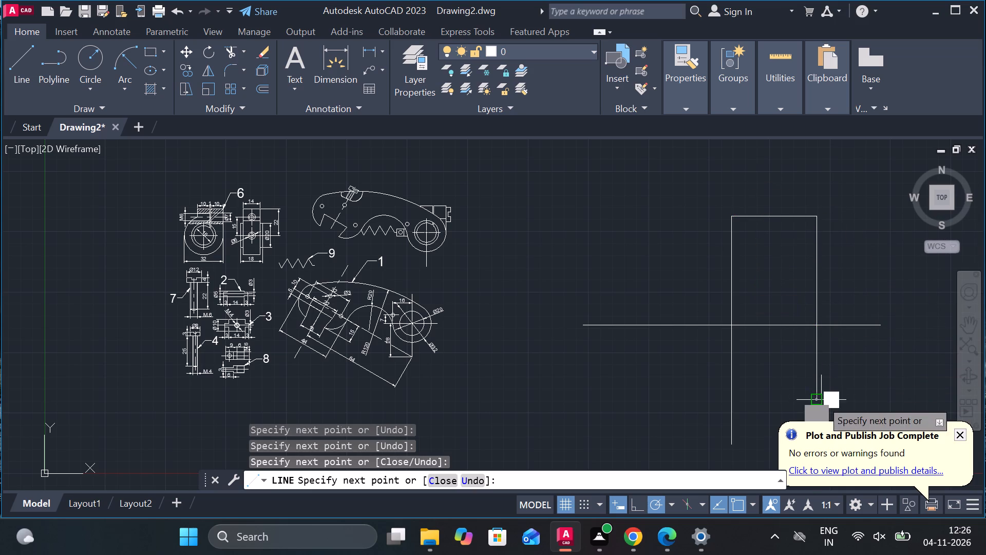
left_click(657, 398)
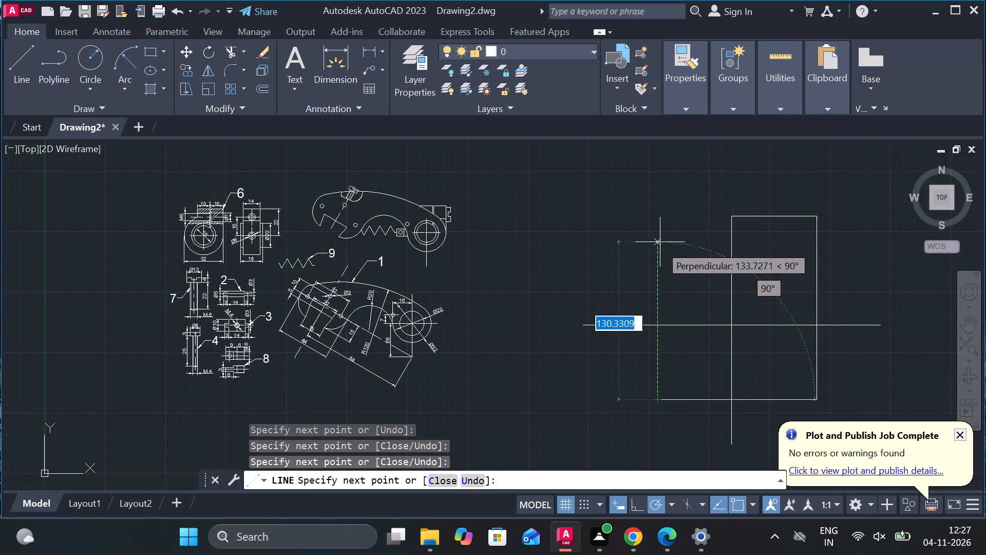
left_click(657, 264)
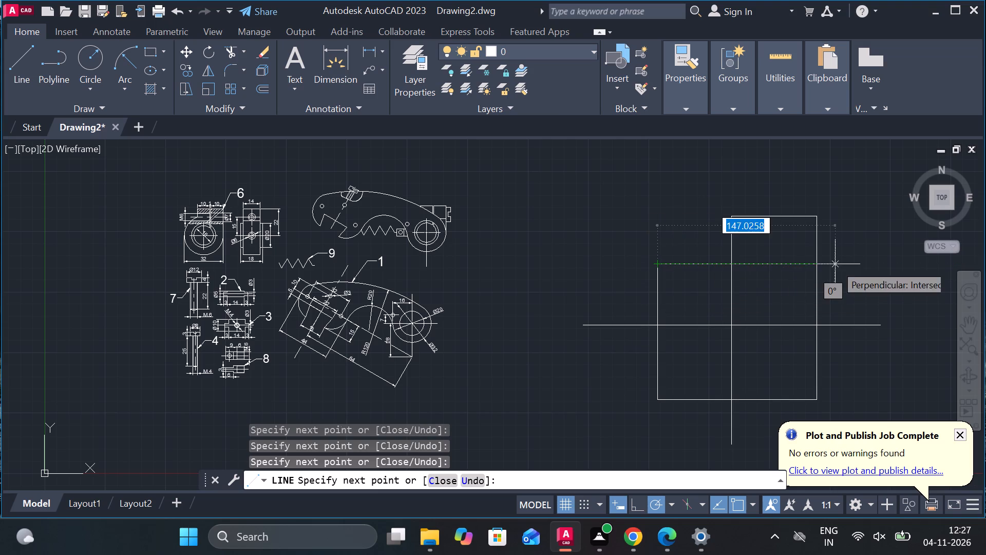
left_click(813, 264)
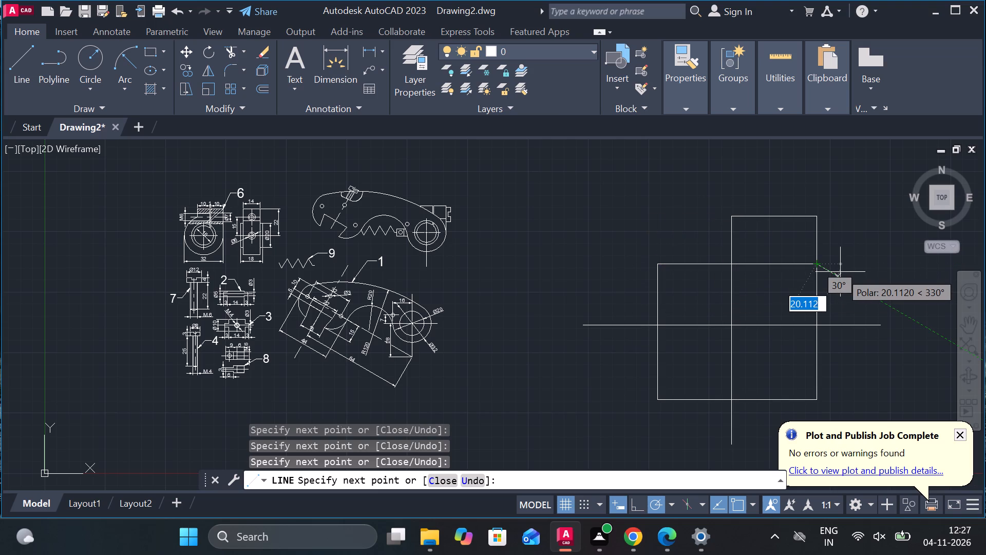
key("Escape")
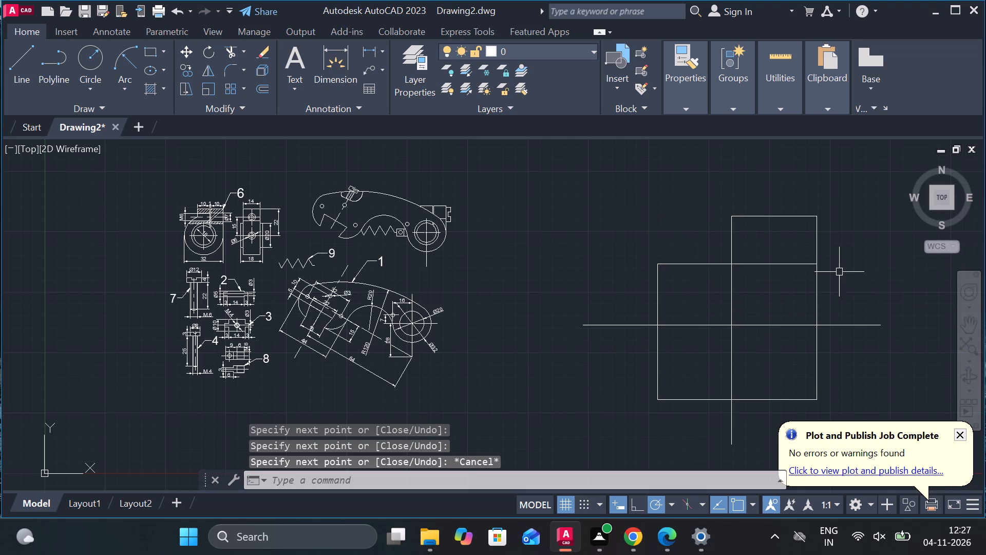
Trim away all frame segments above the horizontal line, the vertical line's upper end, and the horizontal line's ends outside the frame.
left_click(226, 50)
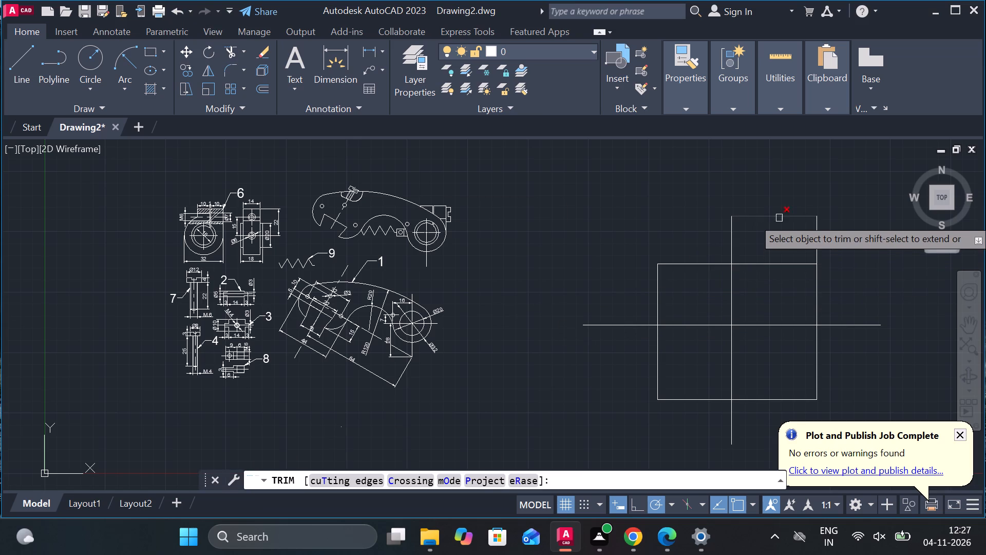
left_click(735, 234)
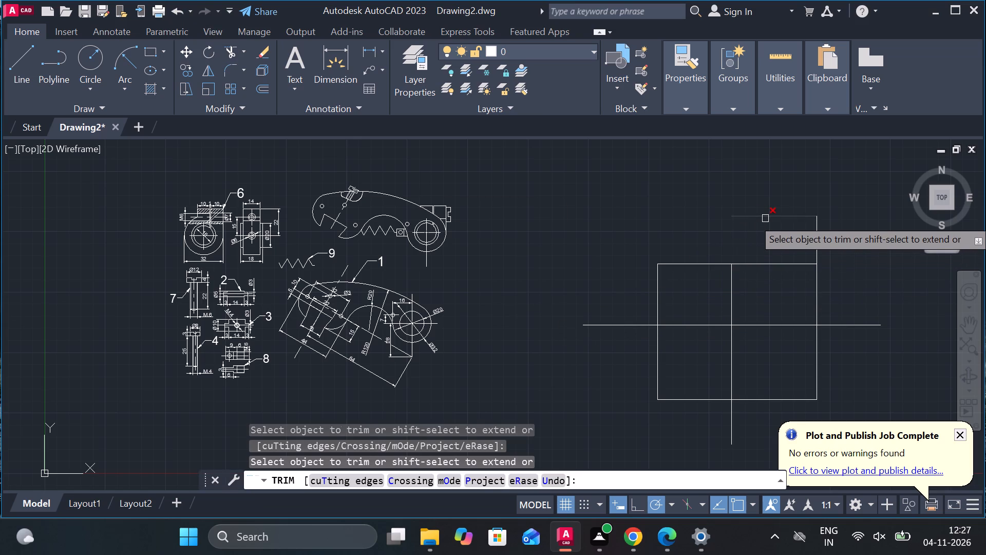
left_click(765, 218)
left_click(817, 234)
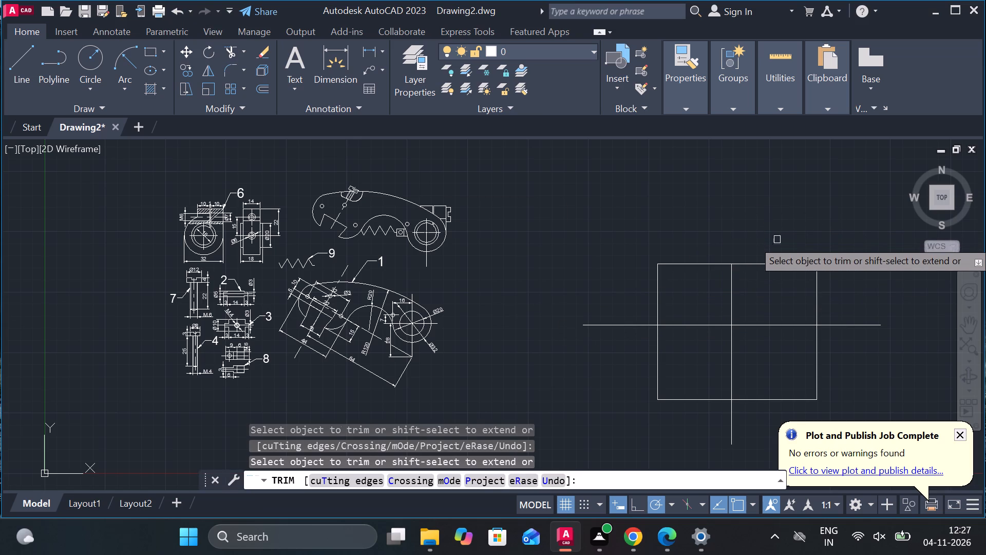
left_click(769, 265)
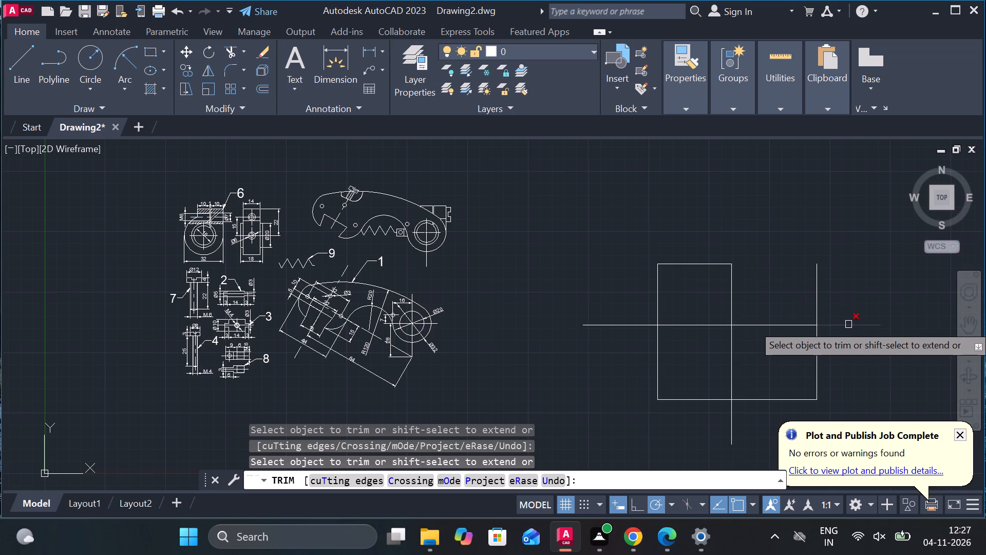
left_click(848, 324)
left_click(617, 324)
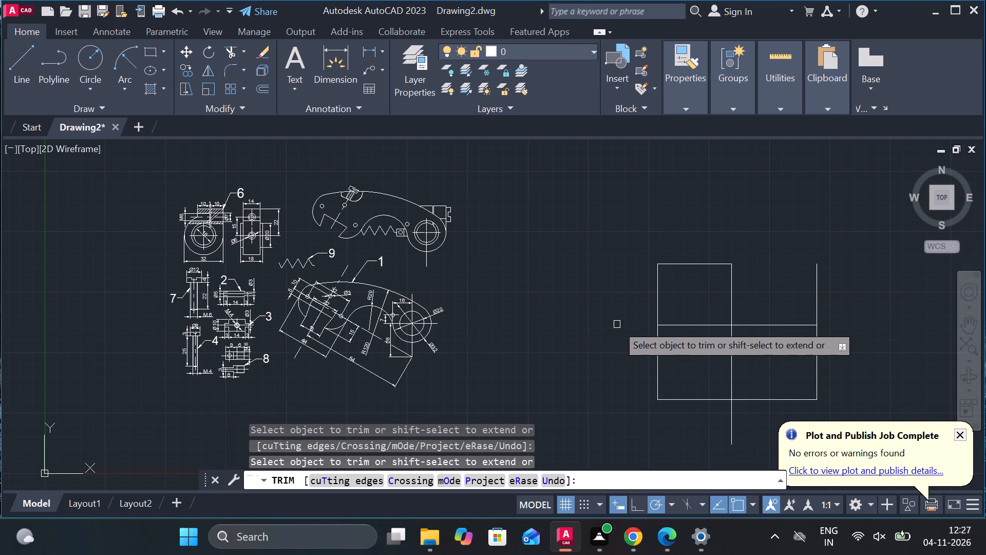
left_click(657, 300)
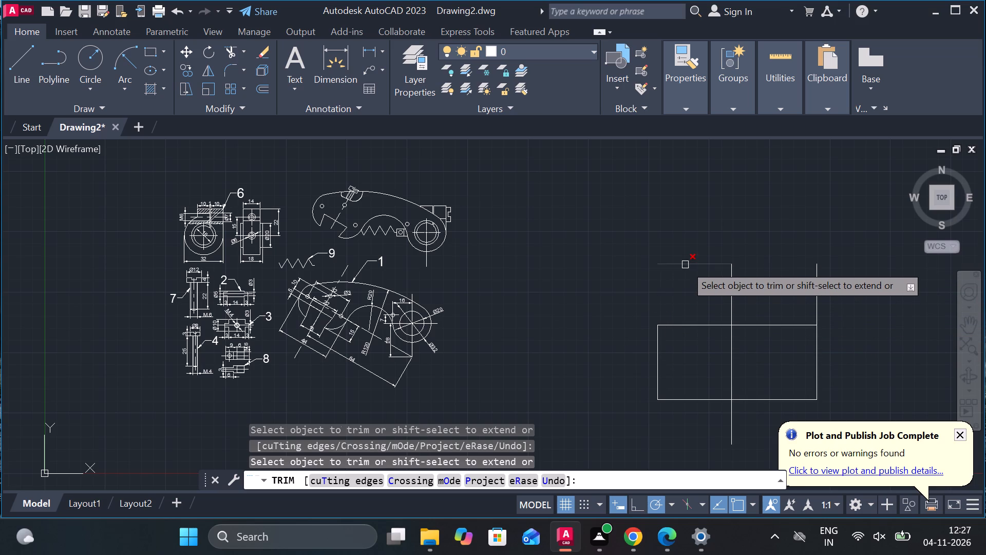
left_click(685, 265)
left_click(816, 298)
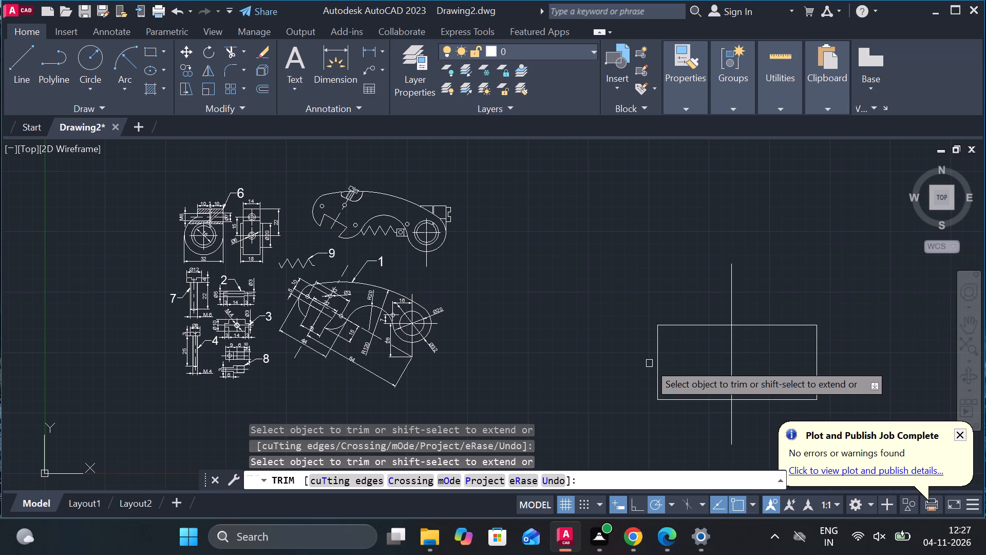
Trim the vertical line's lower end and remove the remaining frame segments below the horizontal line, leaving only the two crossing centre lines.
left_click(734, 430)
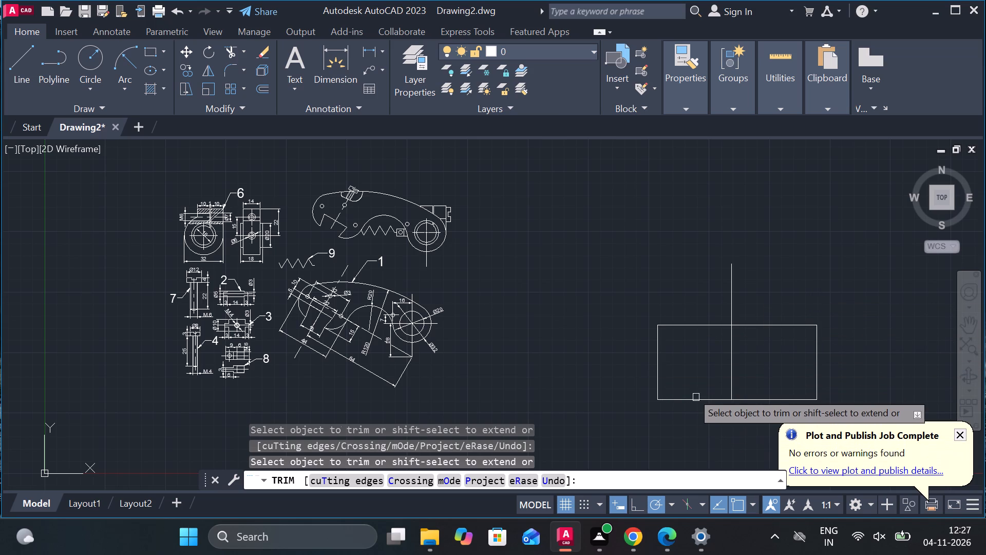
left_click(687, 400)
left_click(658, 376)
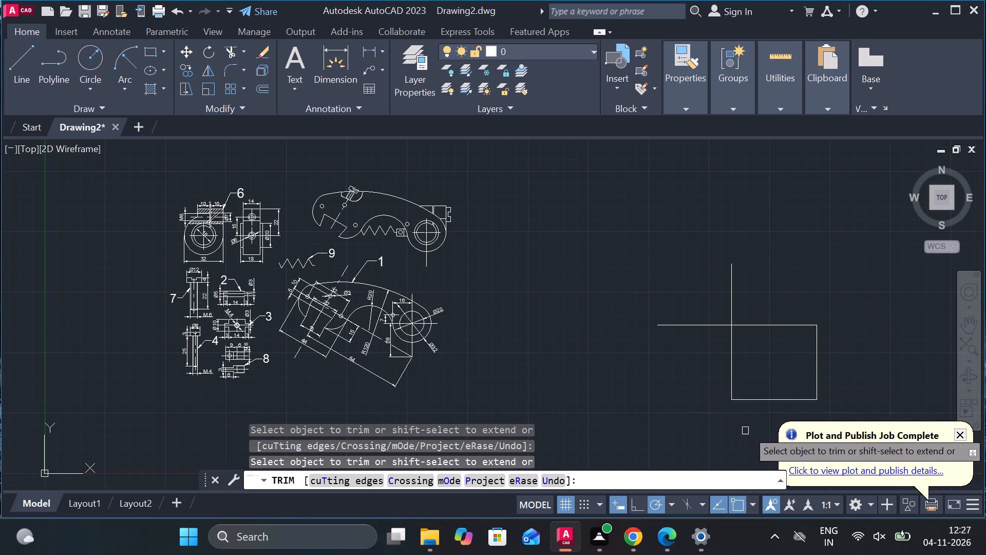
left_click(763, 403)
left_click(821, 376)
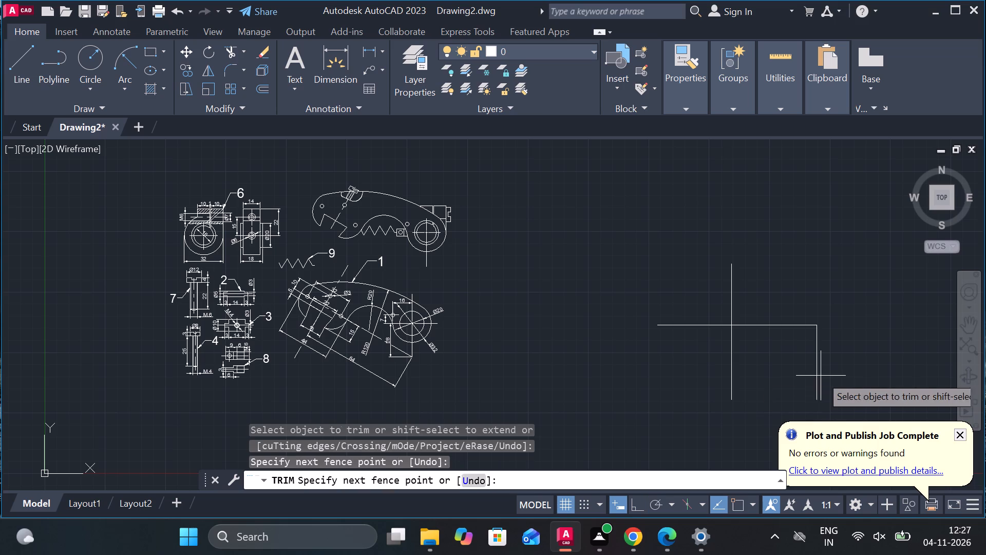
left_click(795, 370)
scroll(797, 345, "down", 1)
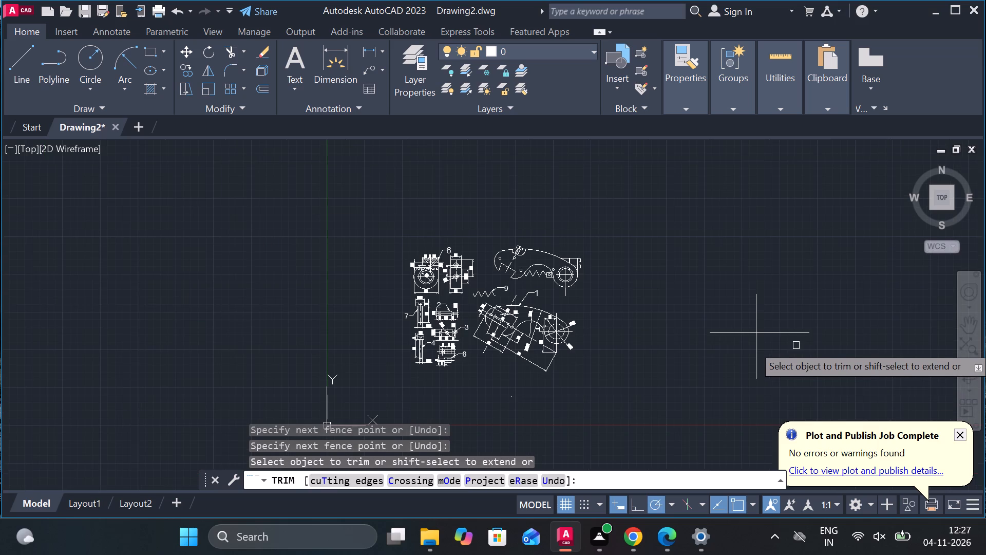
scroll(730, 360, "up", 2)
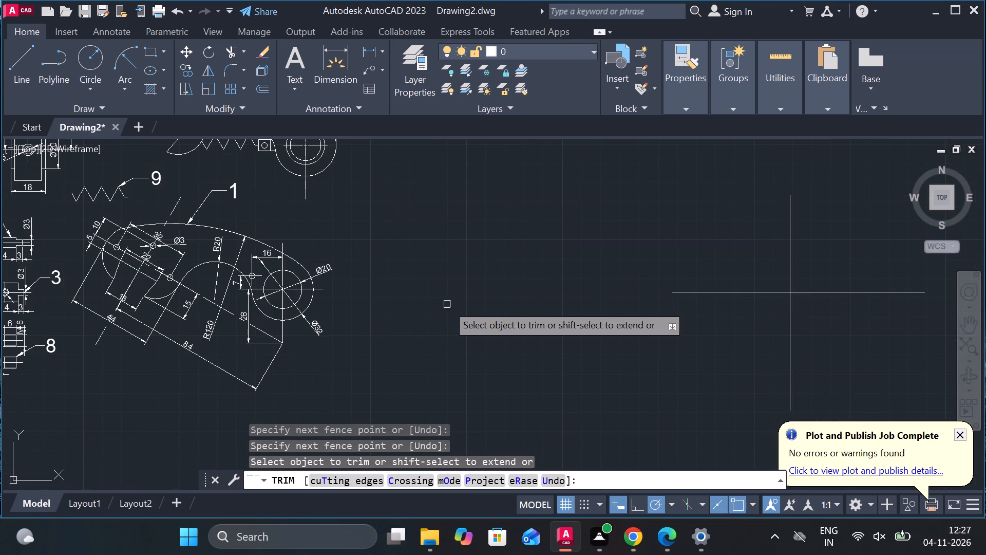
scroll(459, 310, "down", 1)
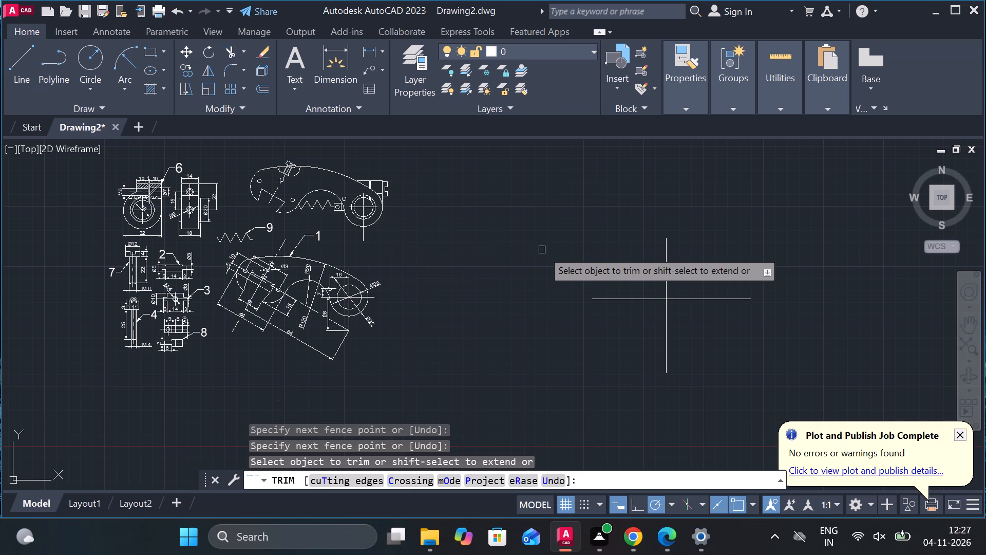
key("Escape")
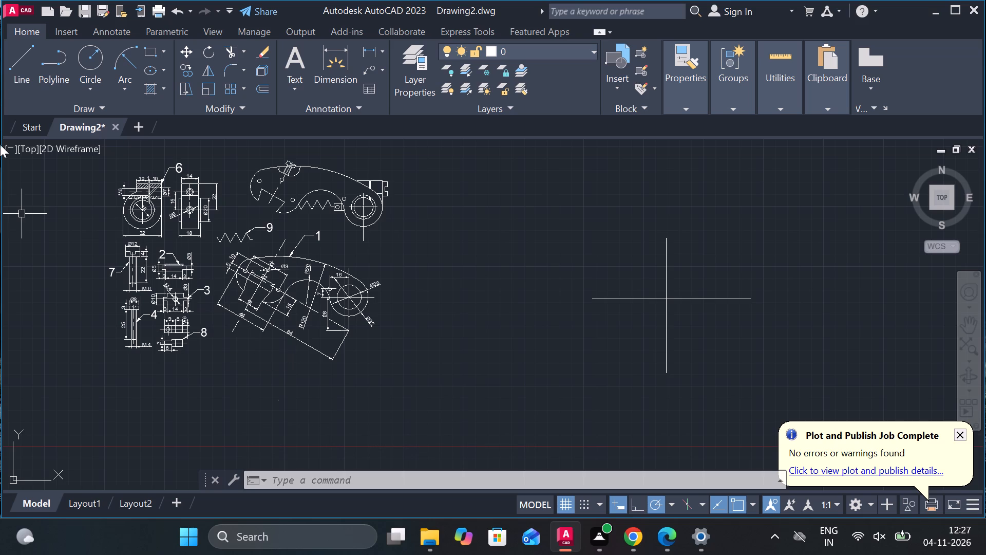
Draw a 20 mm diameter circle centred on the intersection of the two new centre lines.
left_click(97, 86)
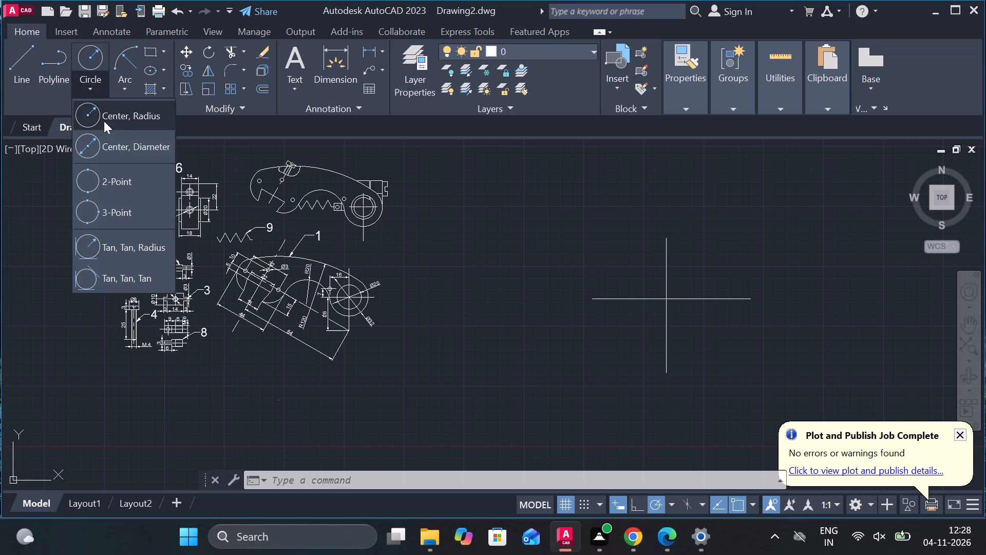
left_click(136, 157)
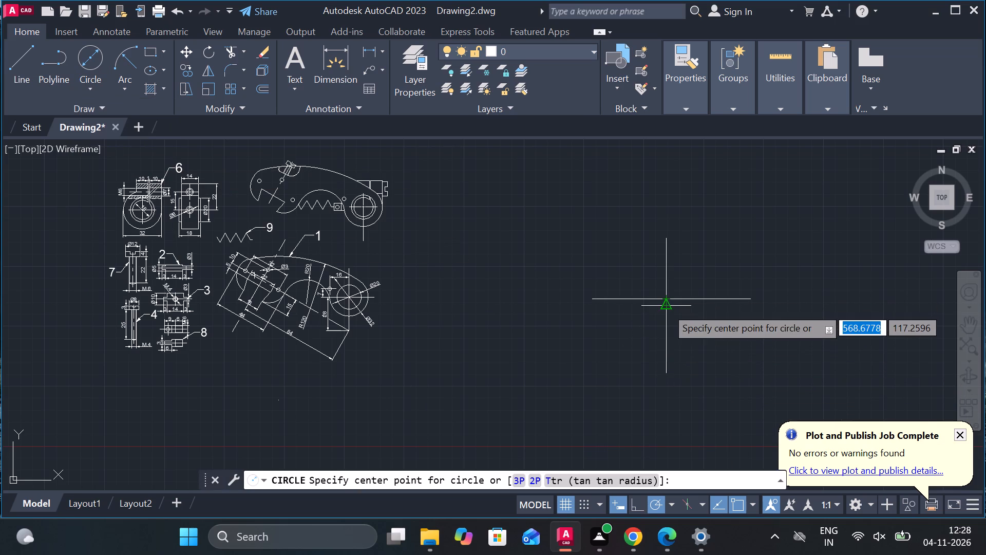
scroll(618, 377, "up", 1)
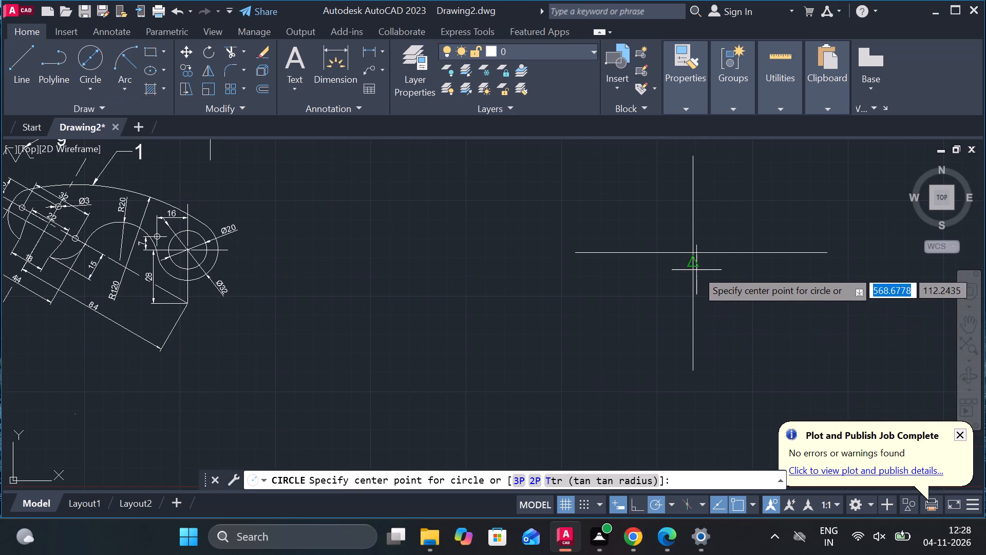
left_click(696, 250)
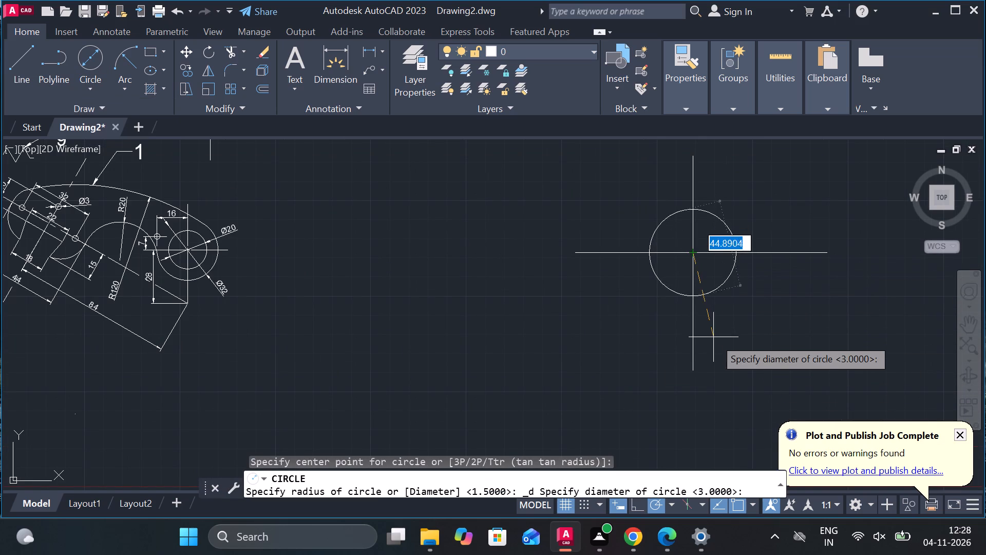
type("20")
key("Return")
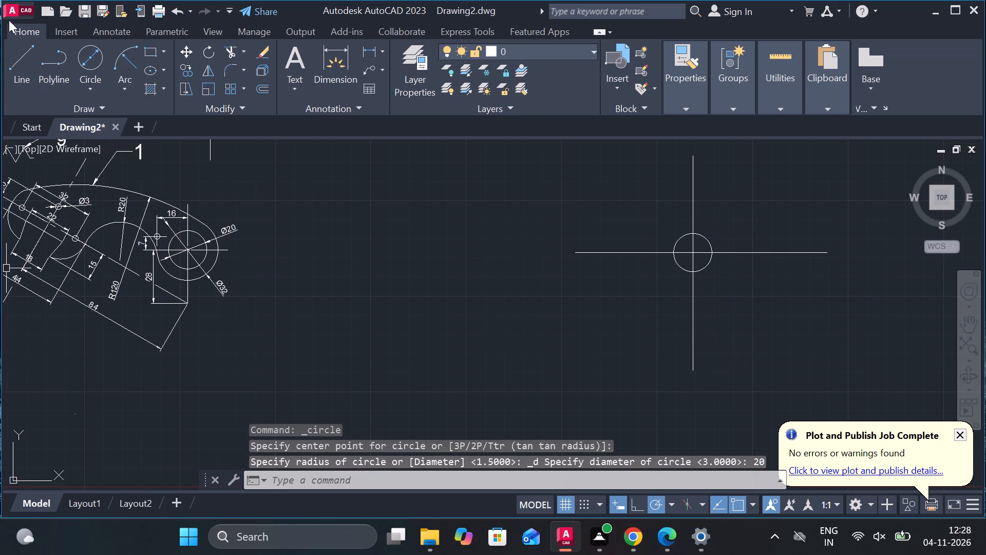
Add a concentric 30 mm diameter circle around the 20 mm circle at the centre-line intersection.
left_click(95, 54)
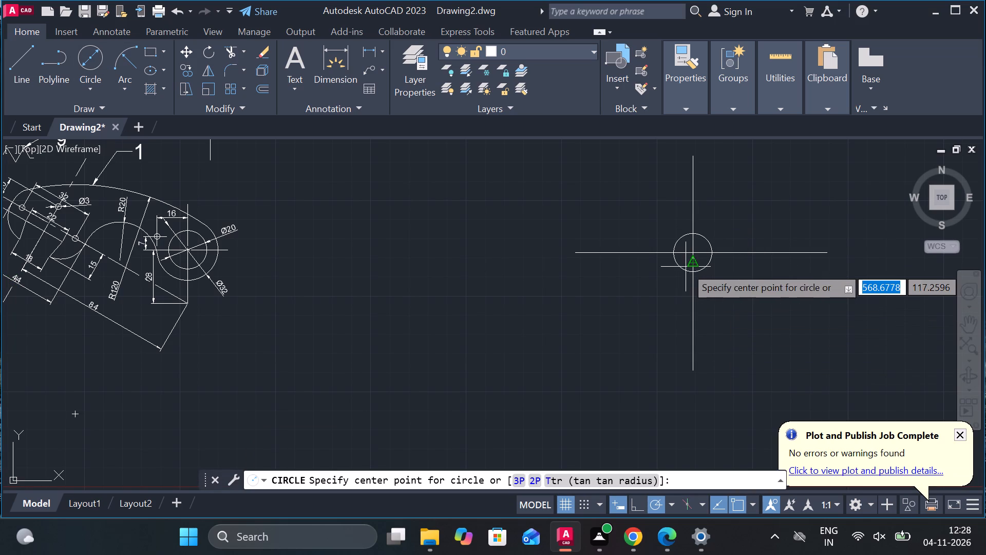
scroll(693, 258, "up", 2)
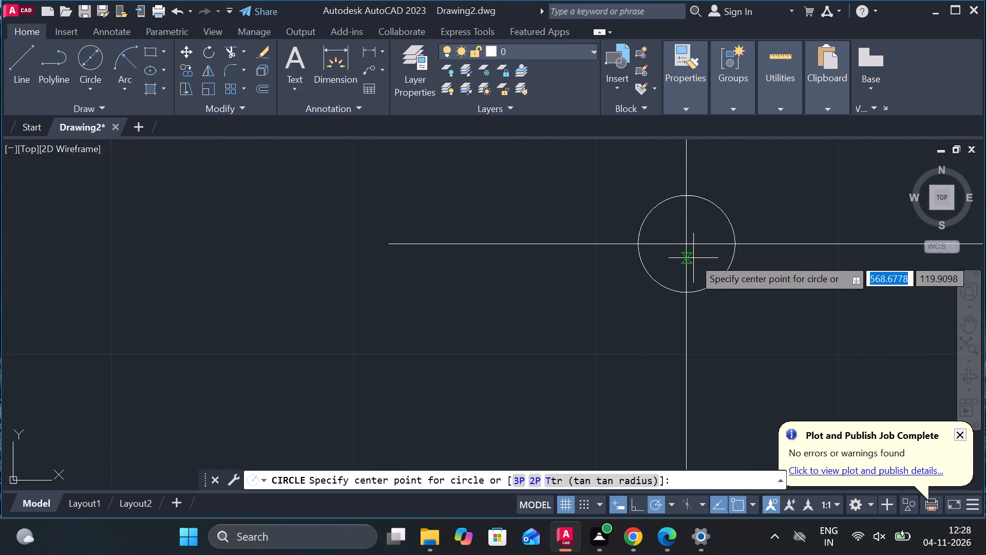
left_click(690, 245)
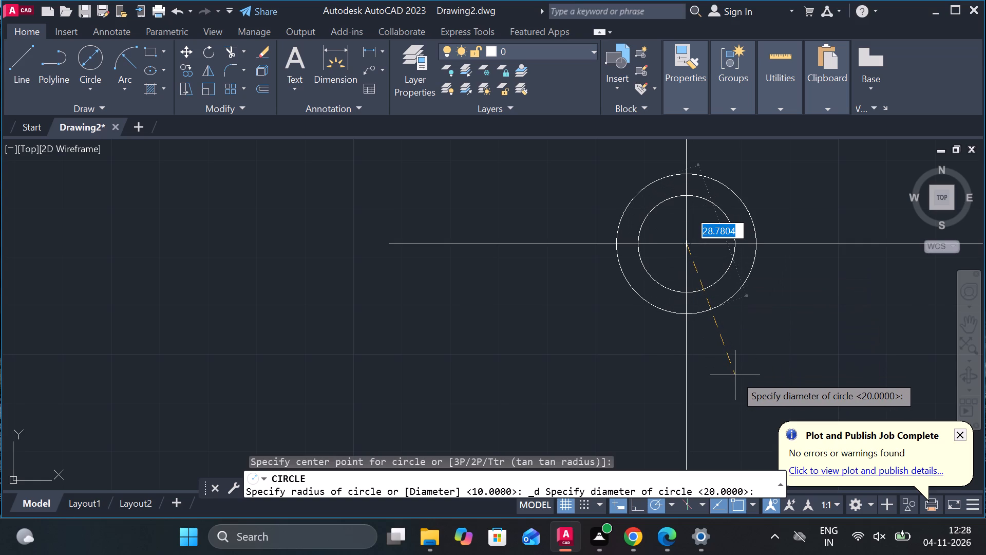
key("3")
key("0")
key("Return")
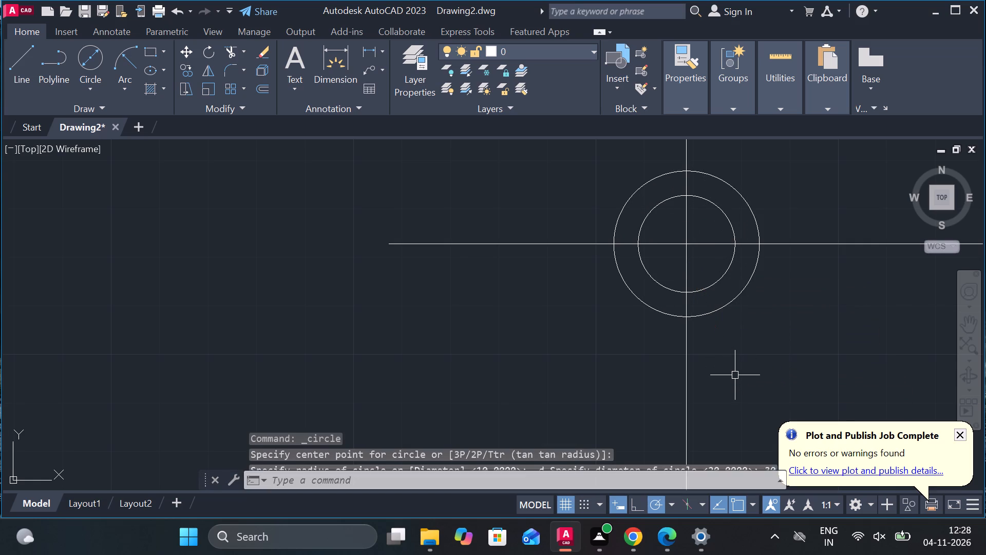
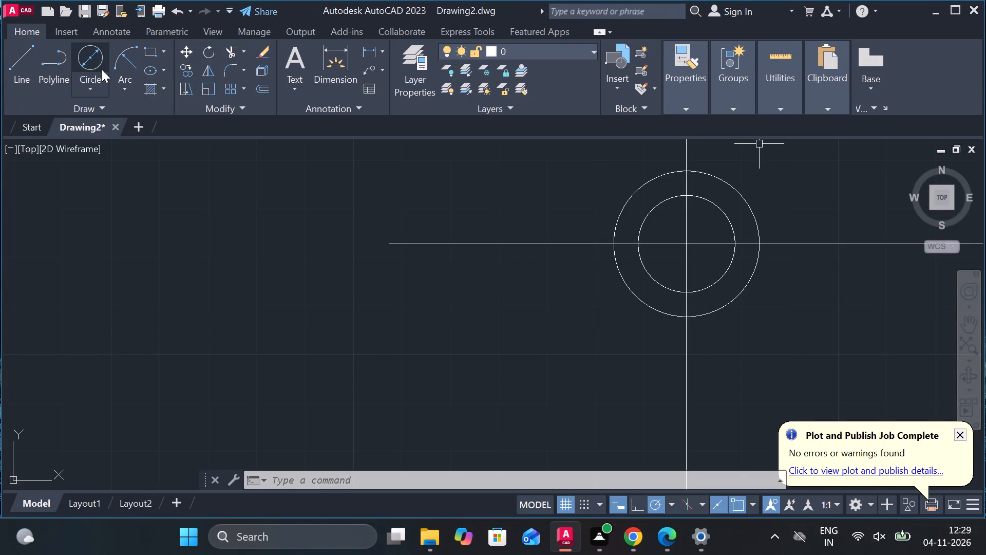
Draw a 39-diameter circle concentric with the two existing circles, centred on the centreline intersection.
left_click(93, 55)
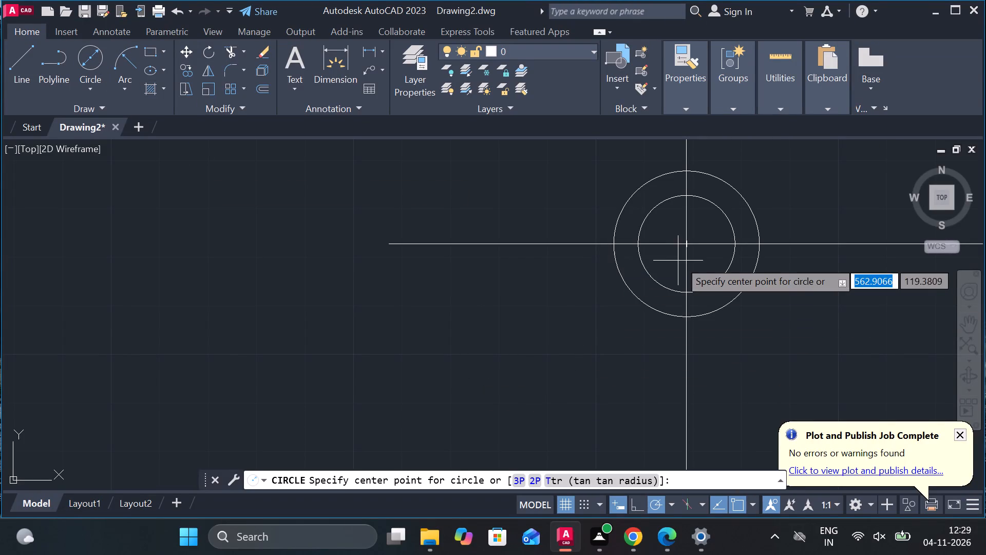
left_click(690, 246)
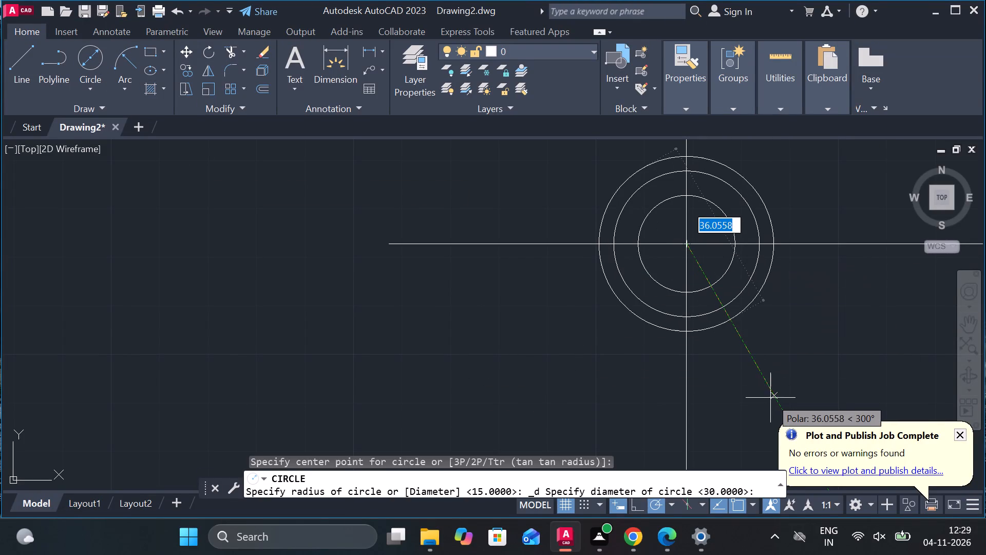
key("3")
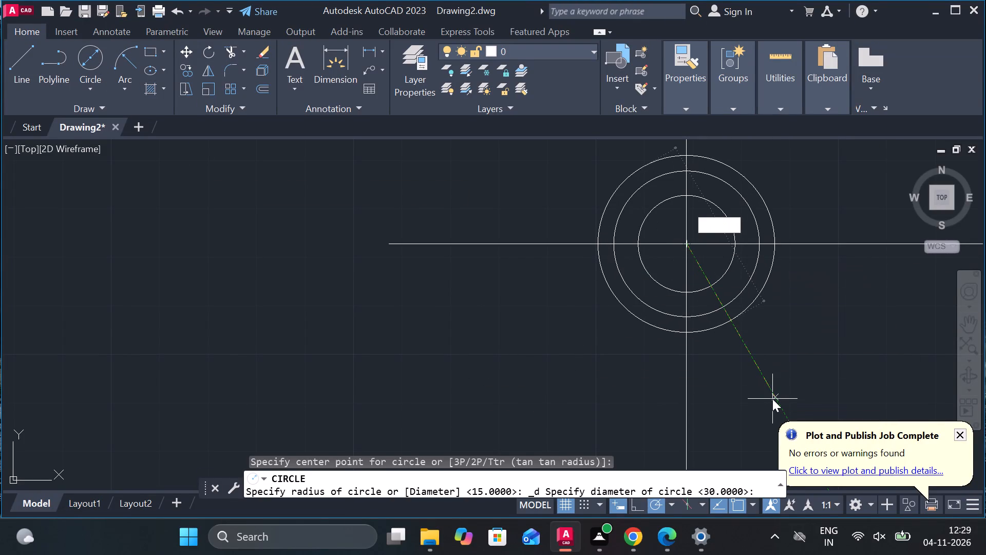
key("9")
key("Return")
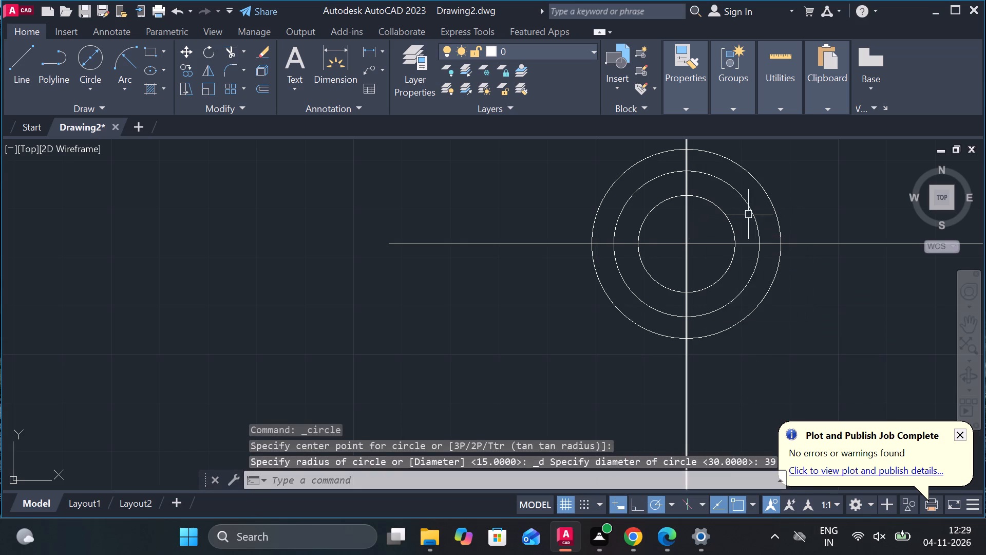
Draw a line from the circles' centre at 330°, ending beyond the outermost circle.
left_click(32, 61)
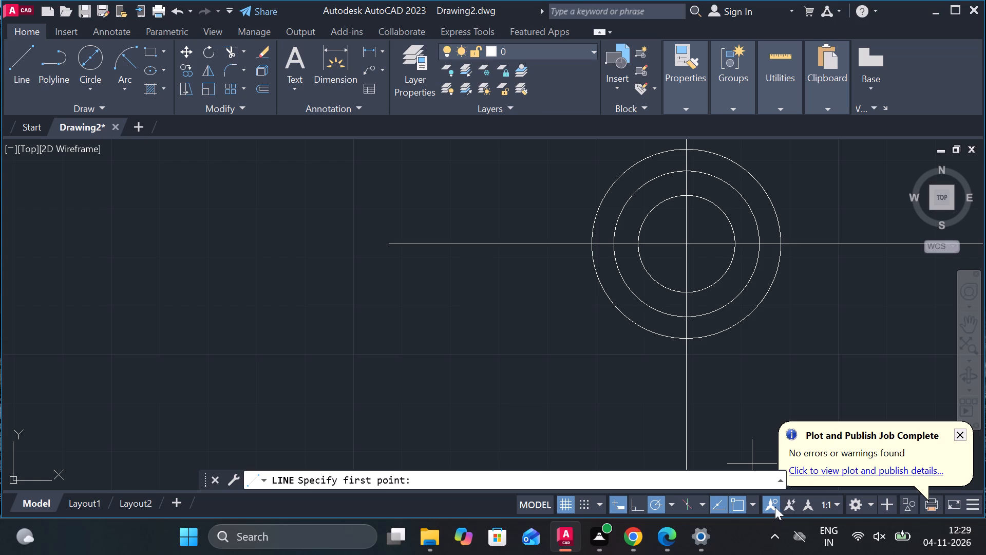
left_click(704, 503)
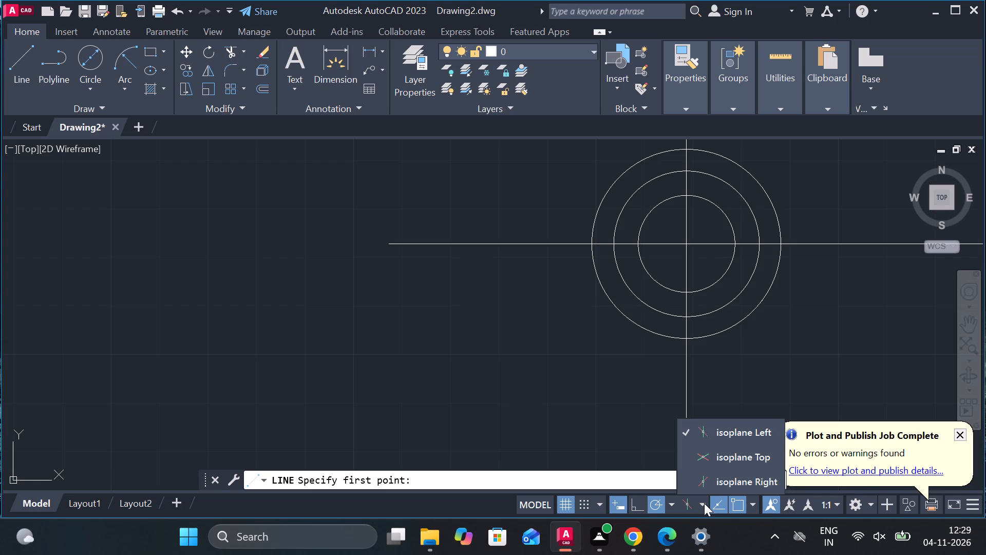
left_click(673, 505)
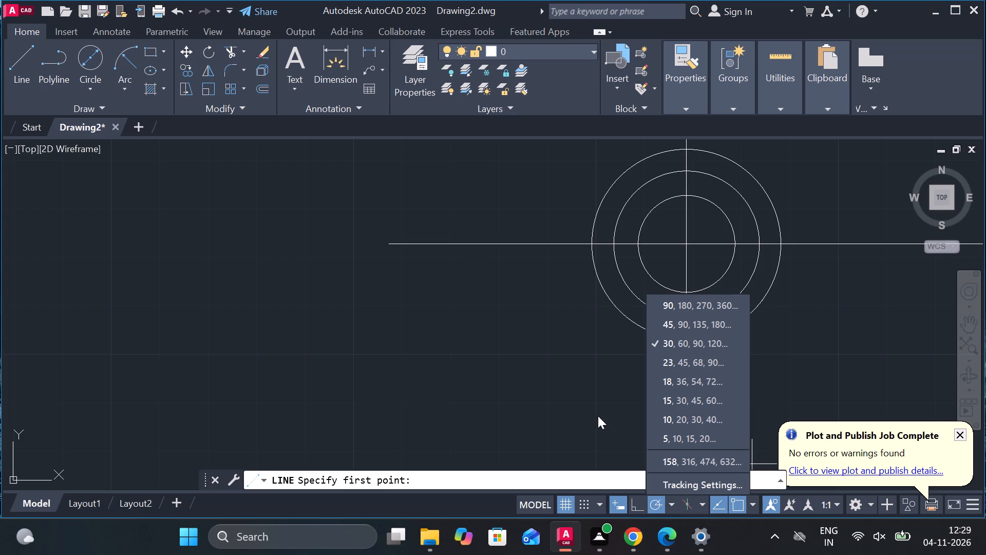
left_click(477, 397)
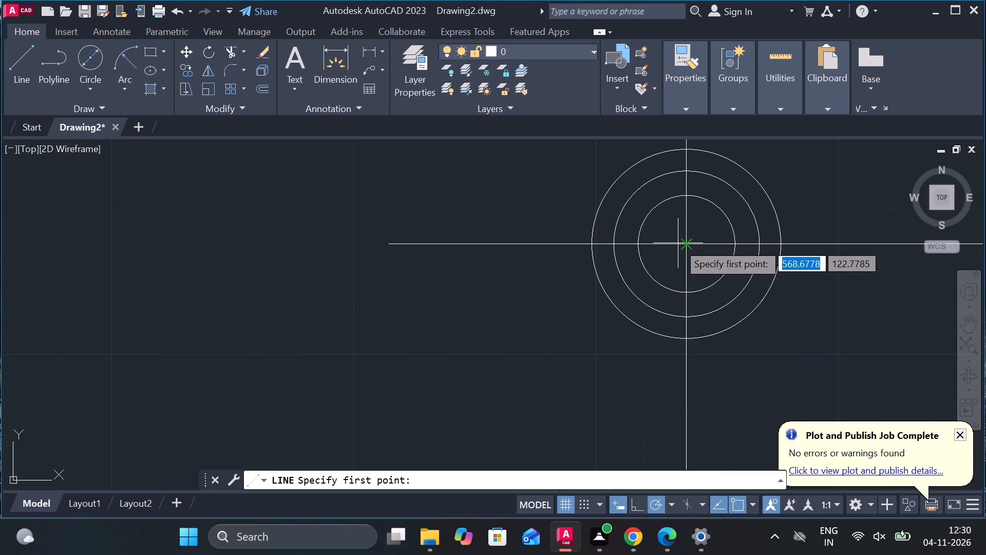
scroll(681, 244, "up", 2)
scroll(681, 244, "down", 5)
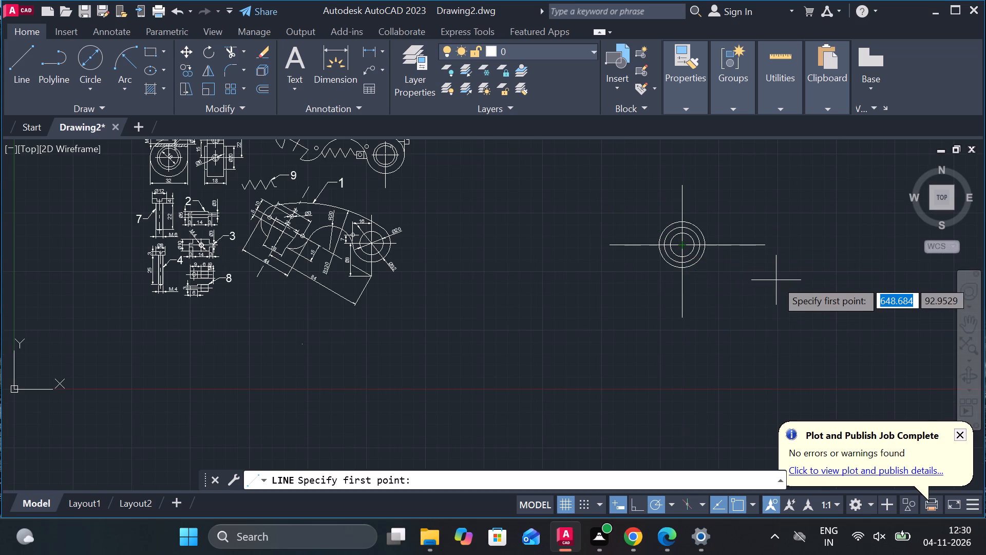
scroll(776, 278, "up", 1)
scroll(654, 218, "up", 3)
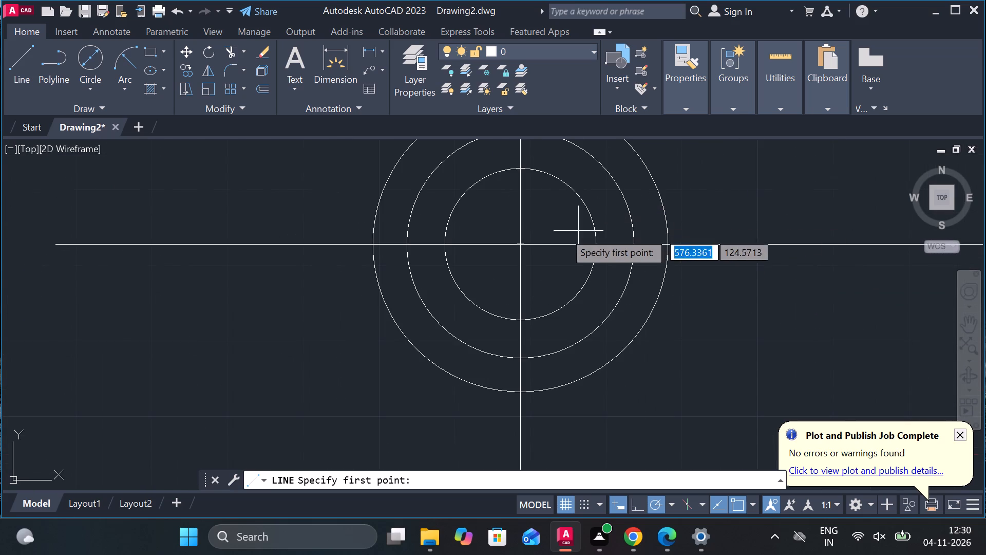
left_click(520, 243)
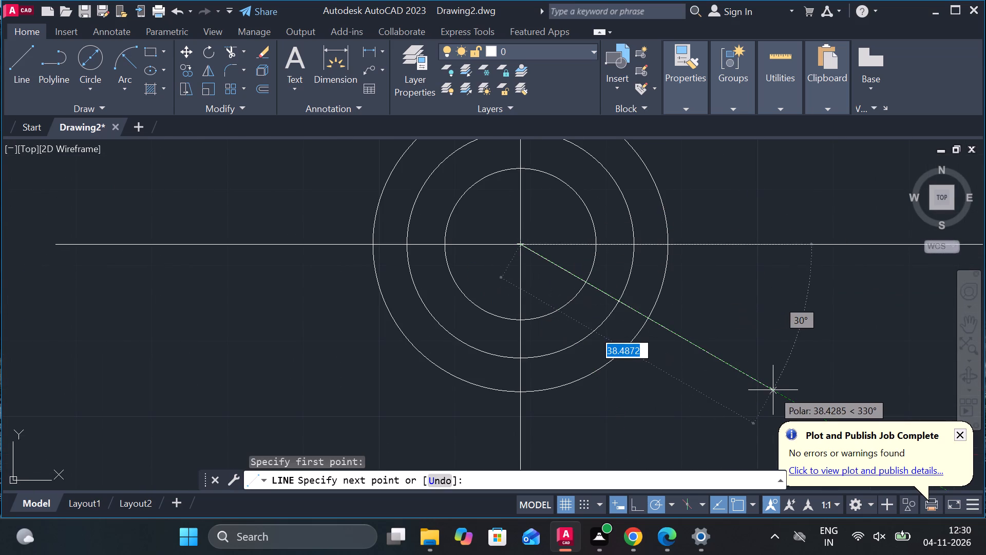
left_click(799, 392)
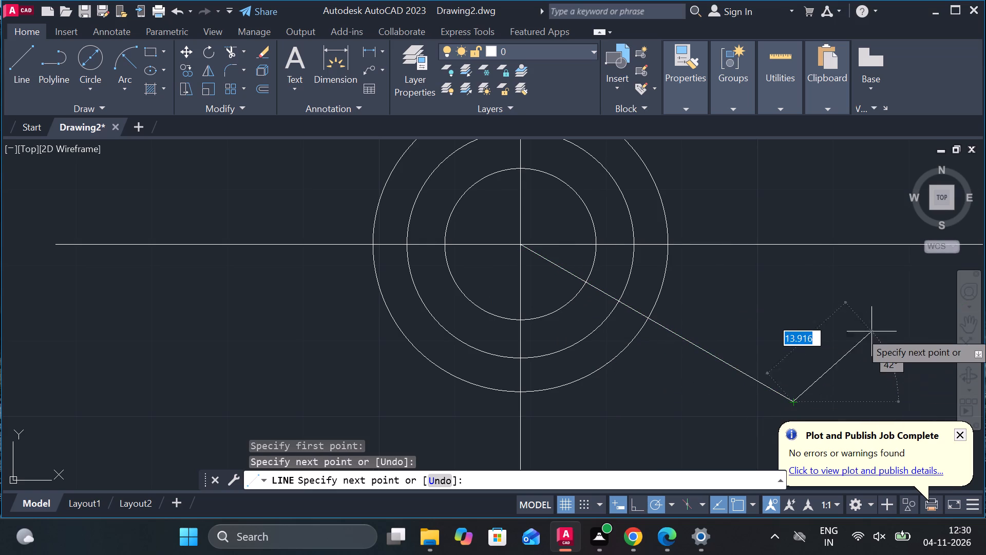
key("Escape")
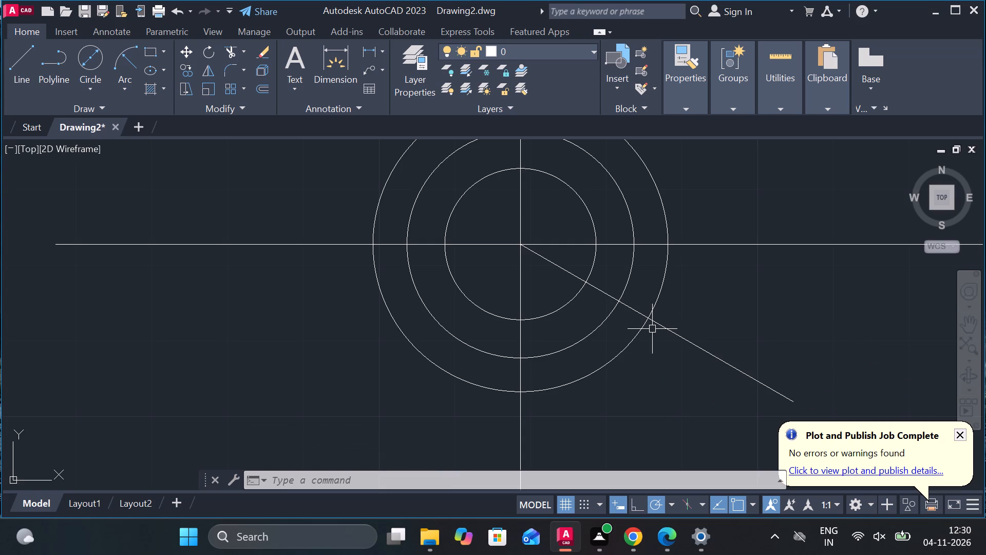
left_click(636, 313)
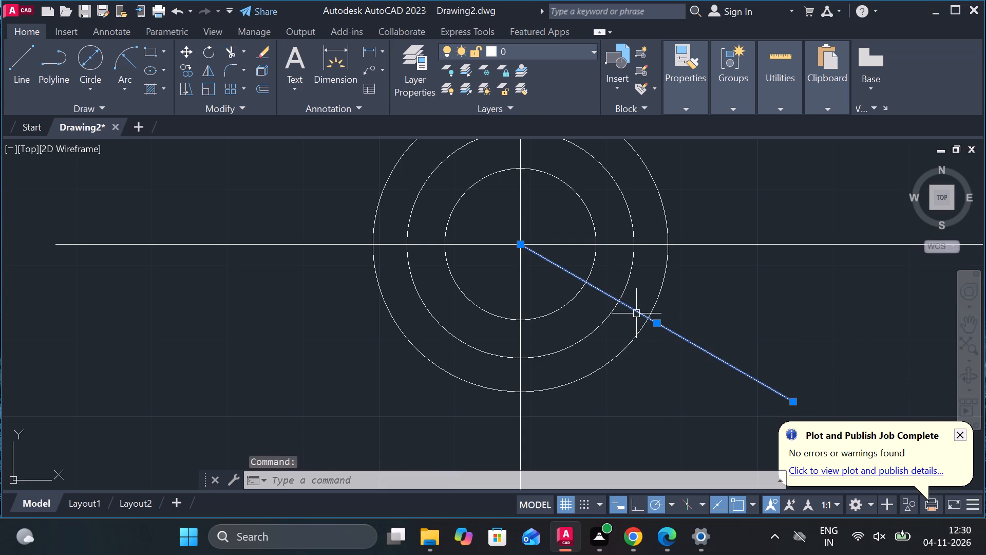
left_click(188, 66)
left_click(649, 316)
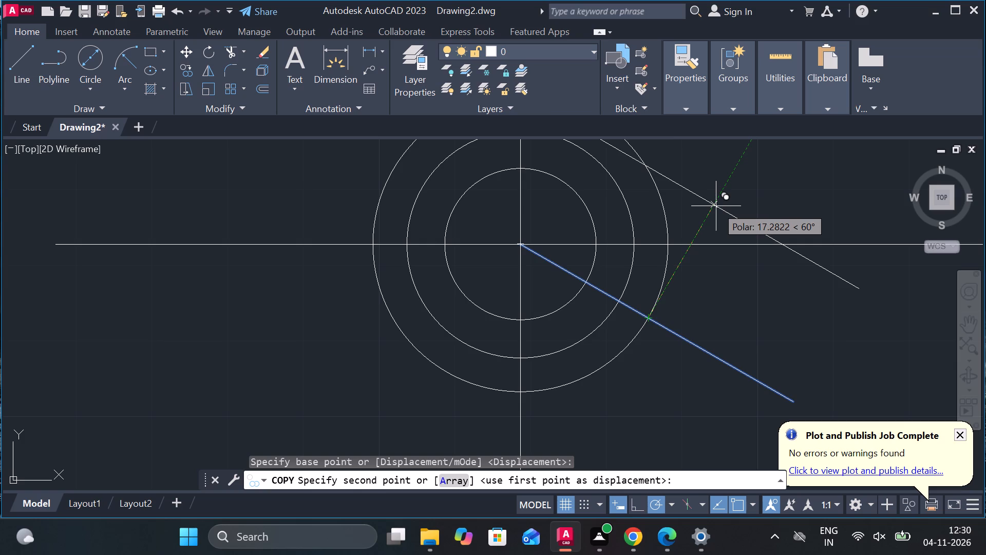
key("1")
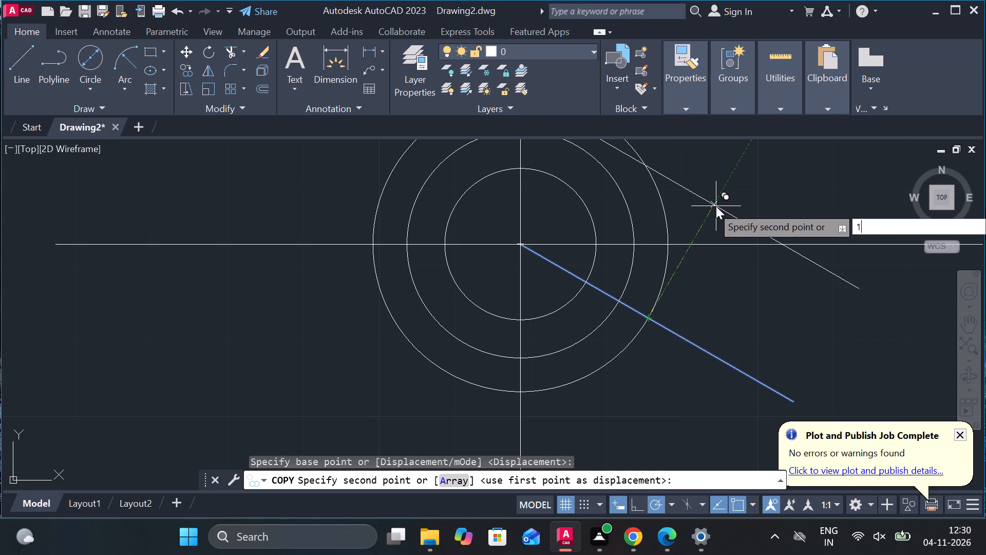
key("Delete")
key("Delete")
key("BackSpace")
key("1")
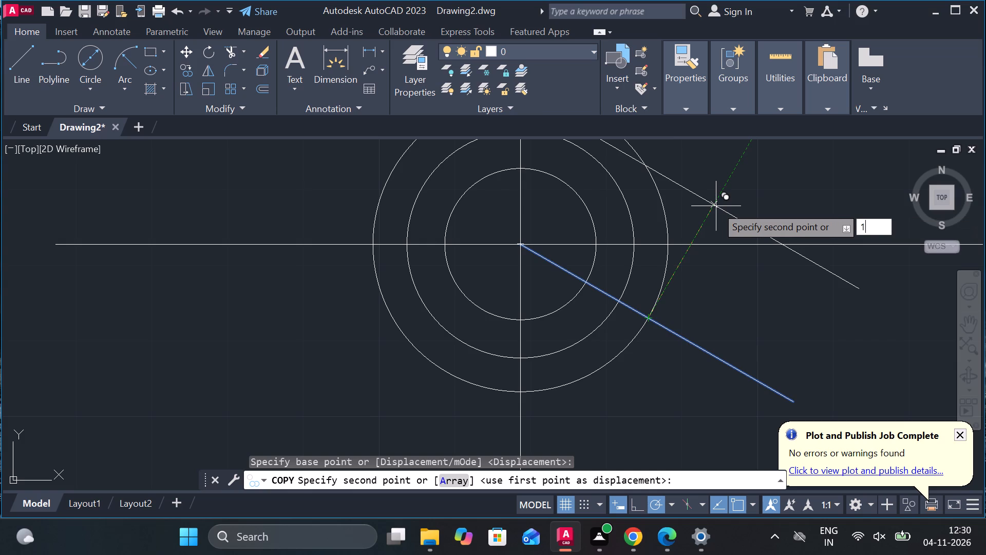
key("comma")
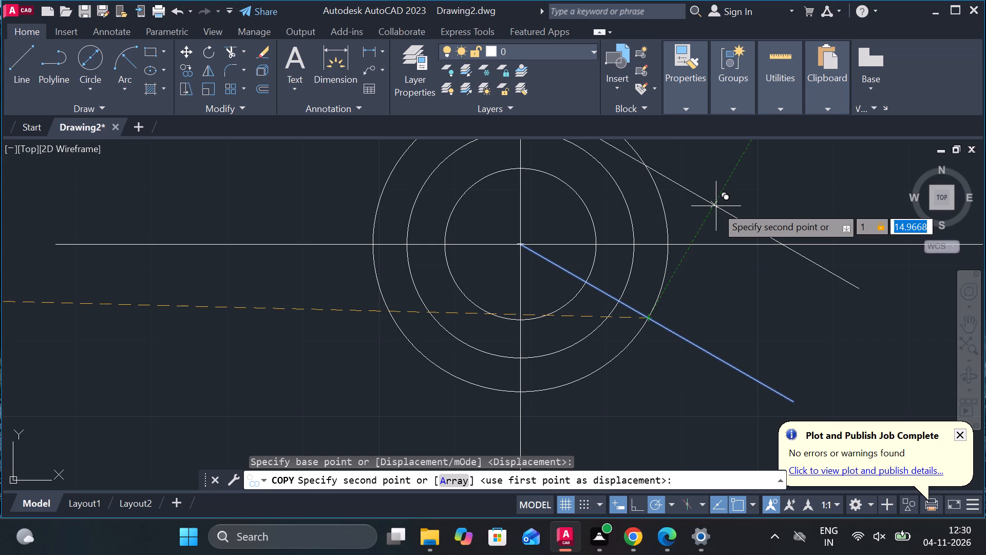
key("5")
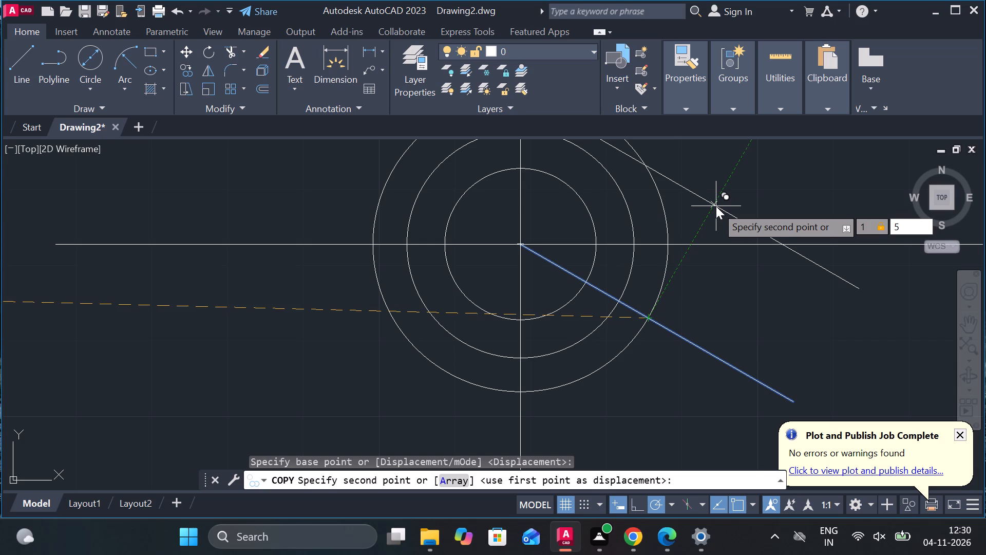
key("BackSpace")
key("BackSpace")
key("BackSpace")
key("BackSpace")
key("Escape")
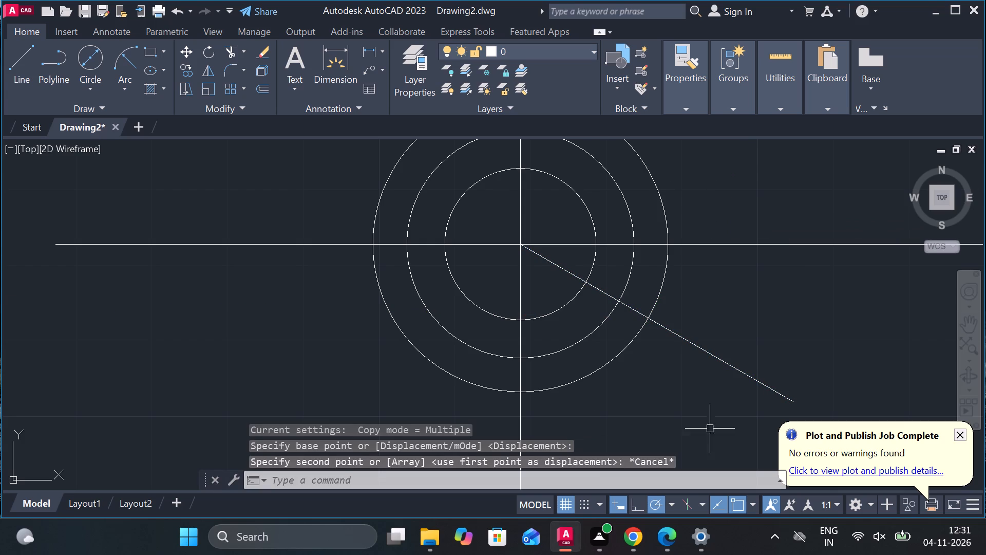
Copy the angled line from its midpoint by 1.5 to each side, perpendicular at 60° and 240°.
left_click(755, 377)
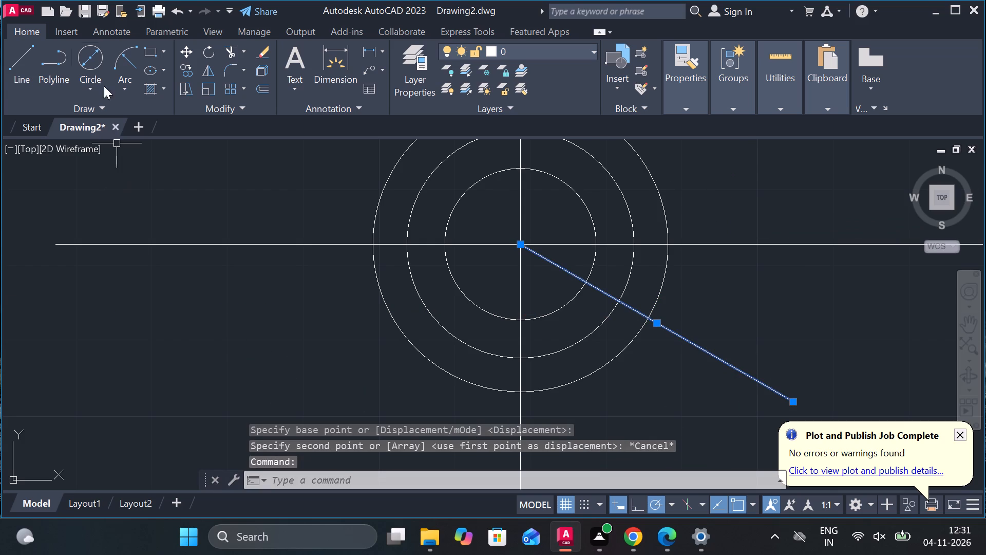
left_click(182, 68)
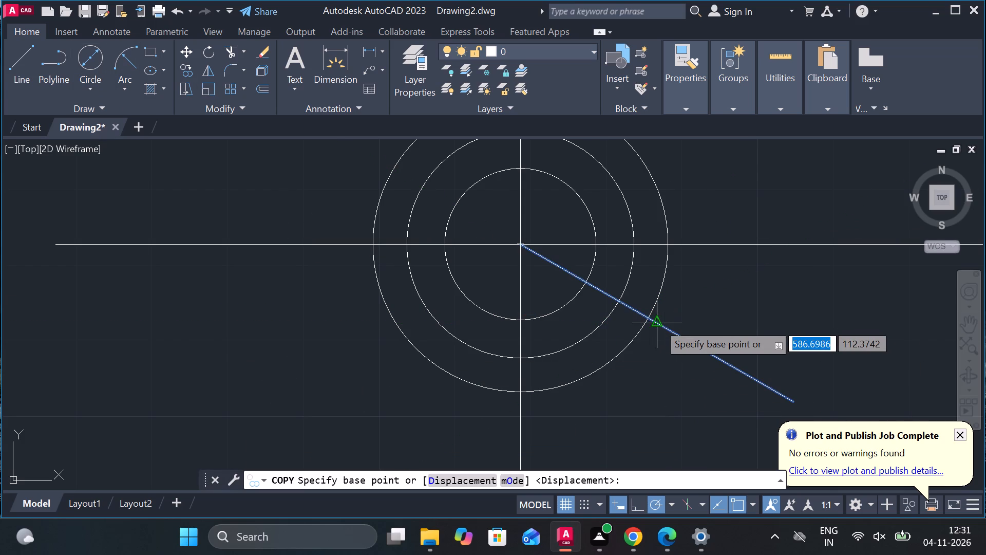
left_click(657, 323)
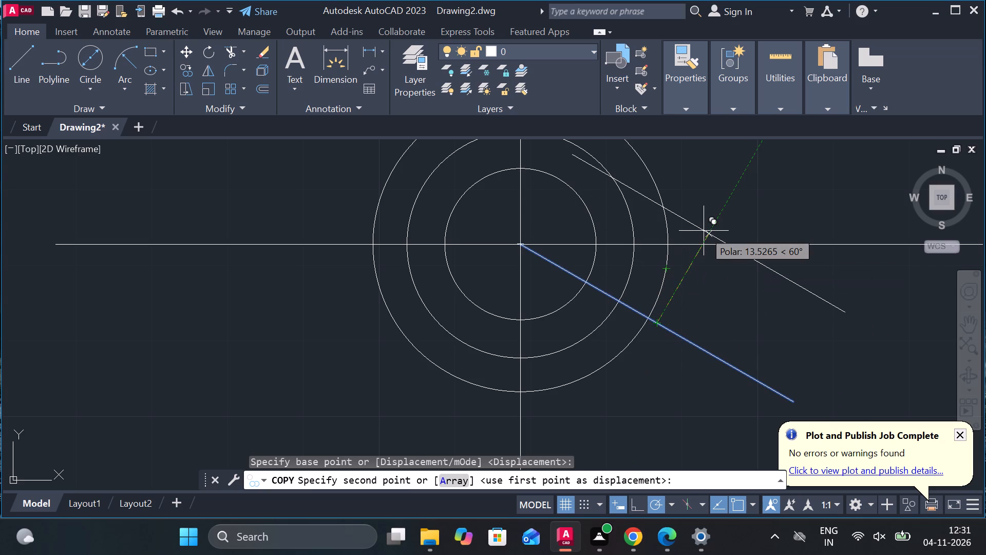
key("1")
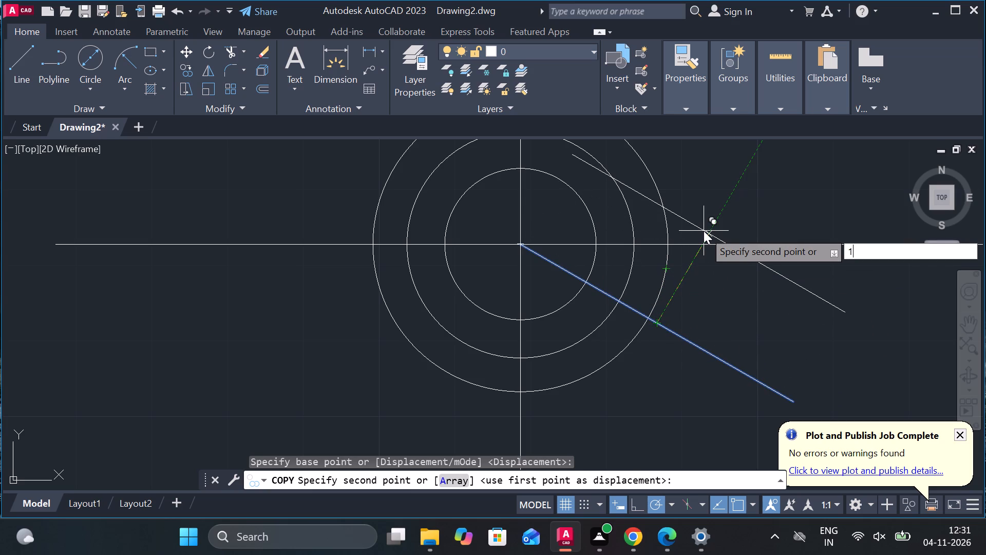
key("period")
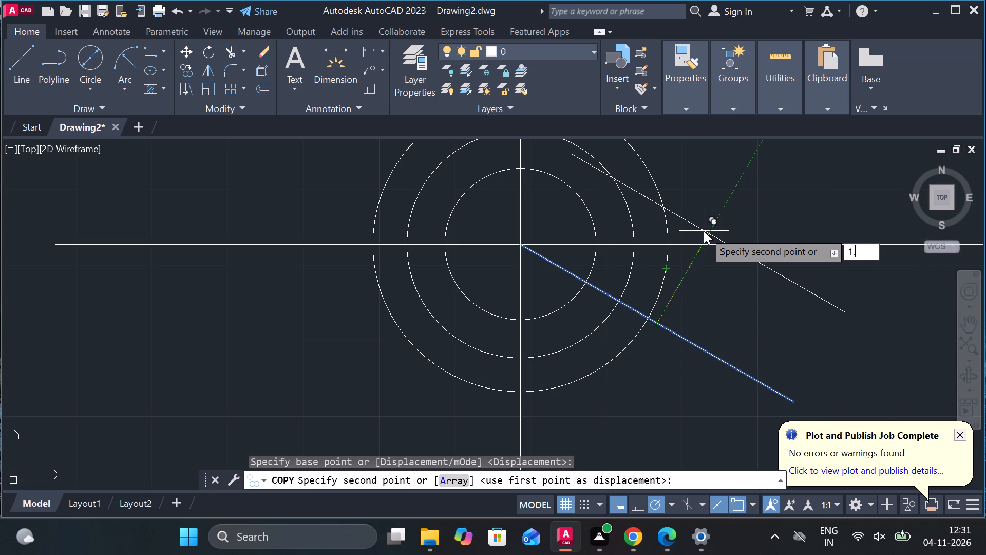
key("5")
key("Return")
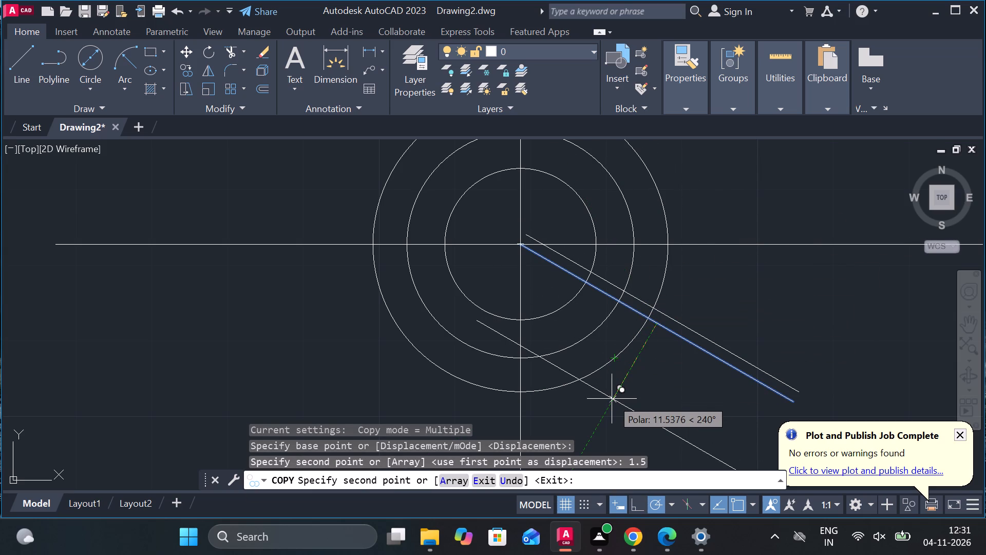
key("1")
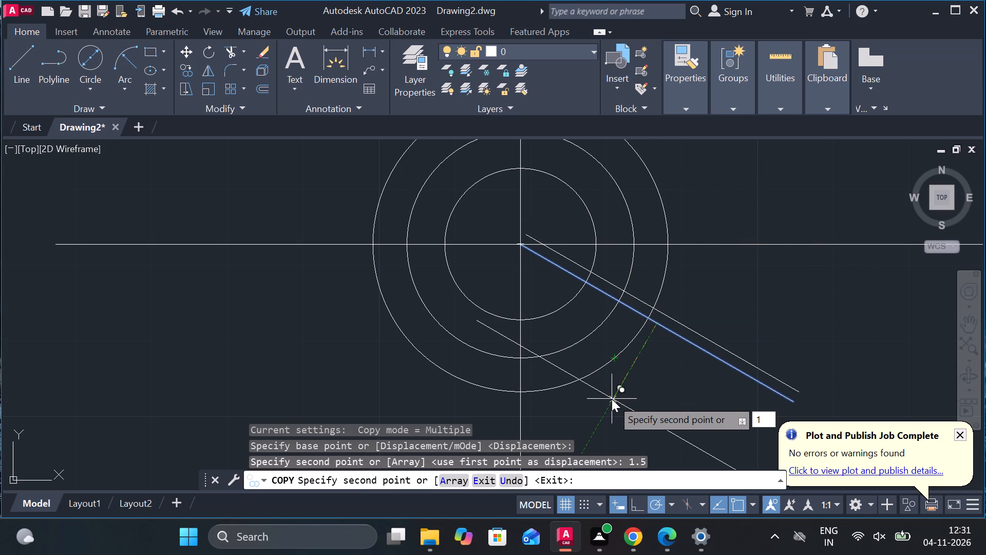
type(".5")
key("Return")
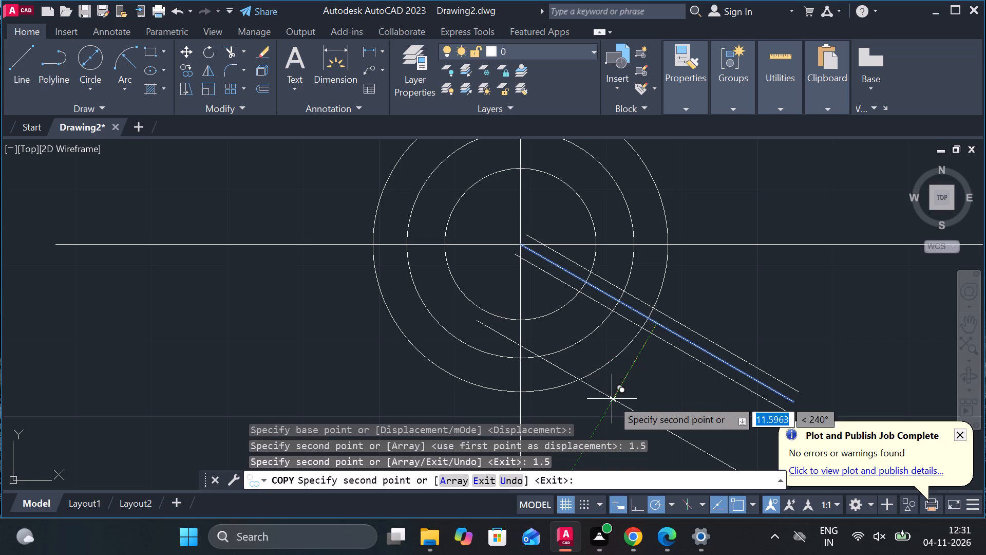
key("Escape")
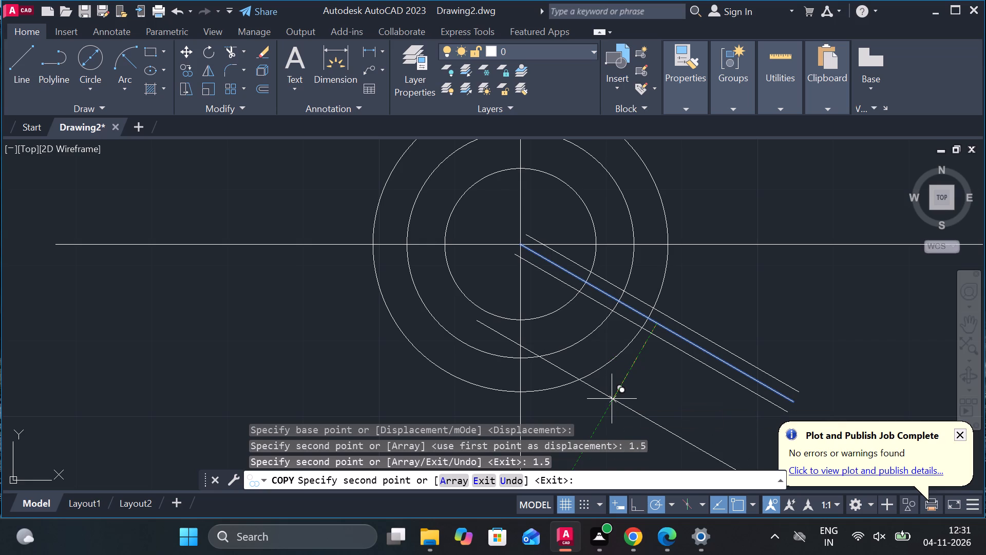
Copy the upper of the two offset angled lines from its midpoint by 10, perpendicular at 60°.
left_click(715, 344)
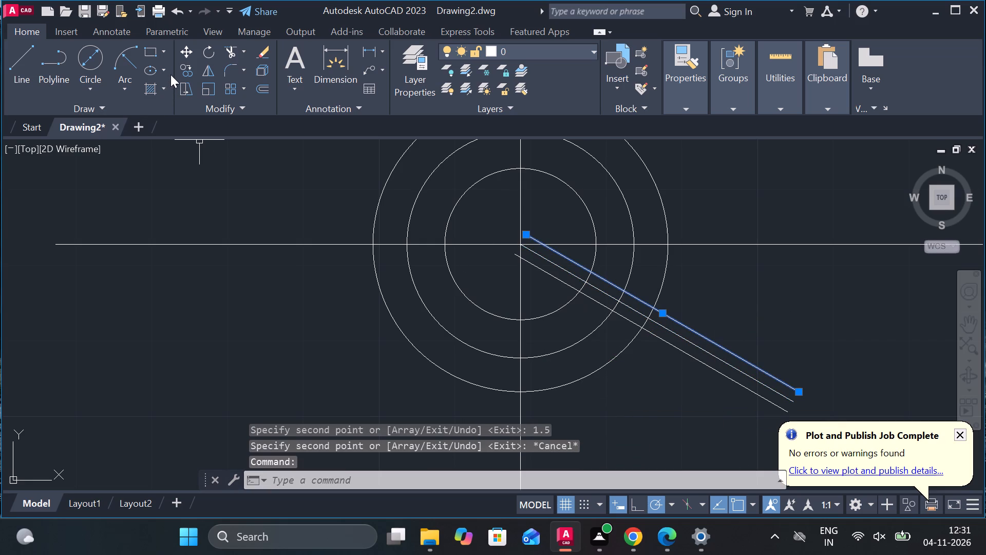
left_click(185, 67)
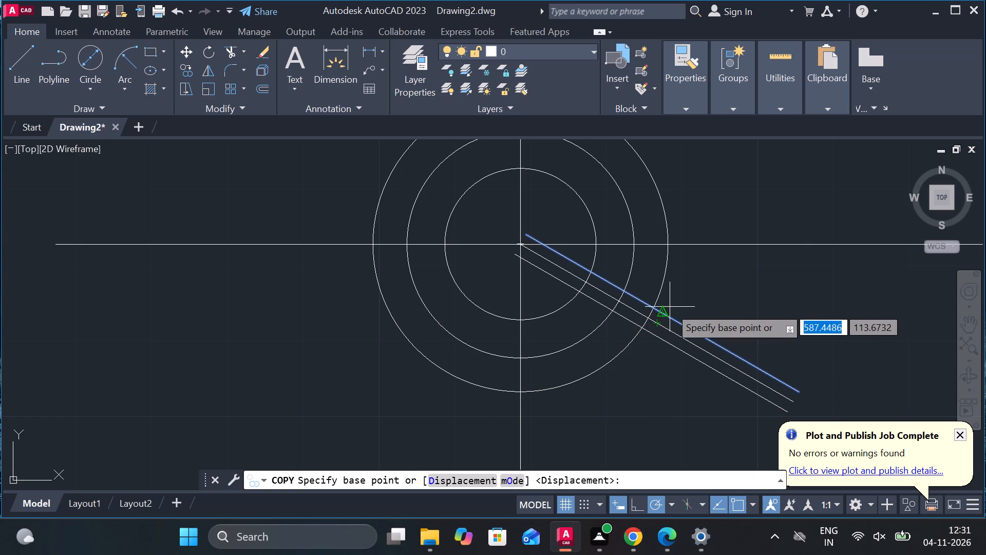
left_click(665, 311)
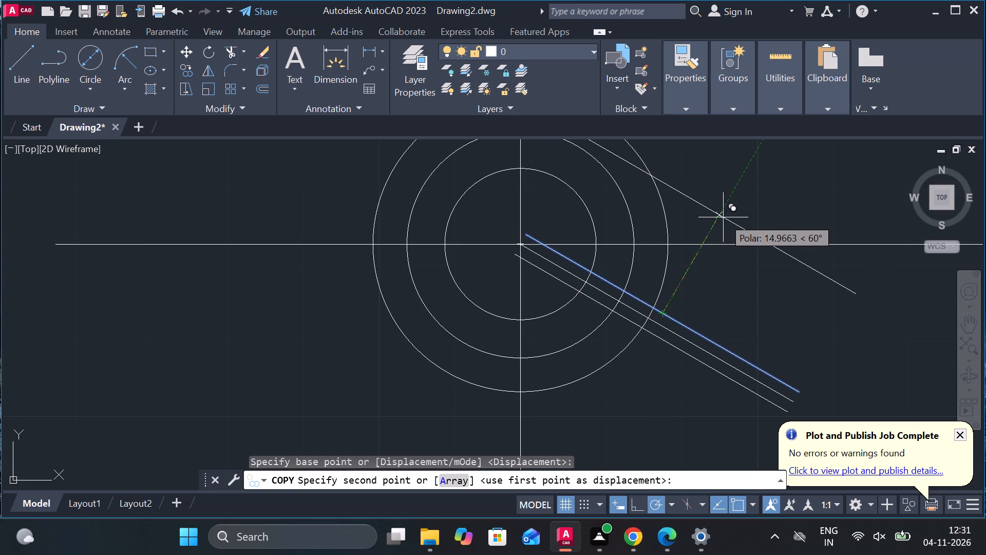
key("1")
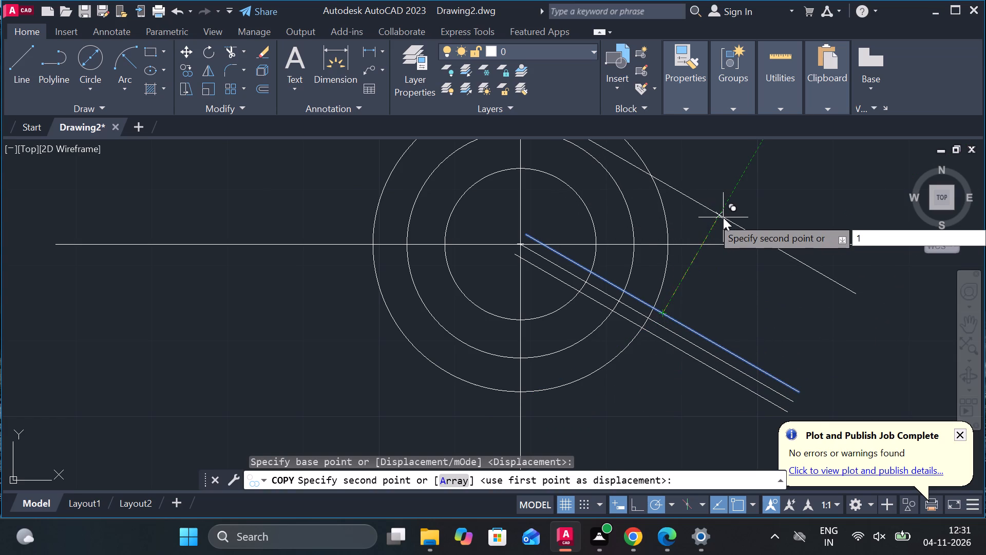
key("0")
key("Return")
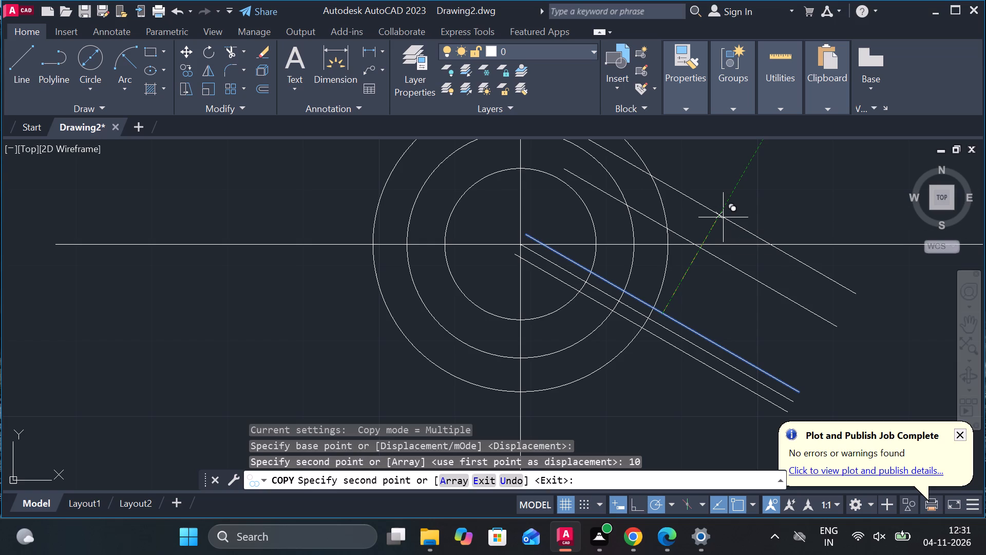
key("Escape")
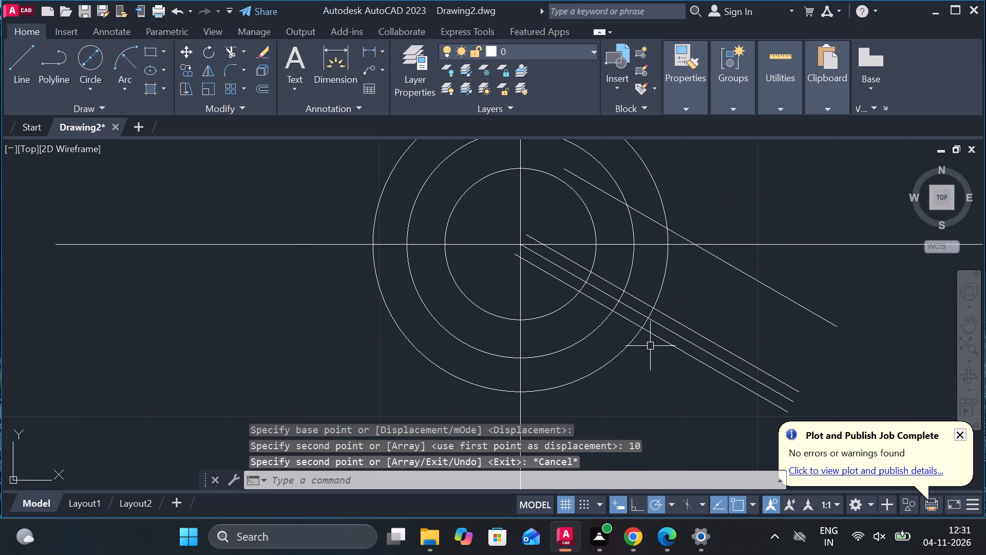
Copy the lower of the two offset angled lines from its midpoint by 10, perpendicular at 240°.
left_click(655, 338)
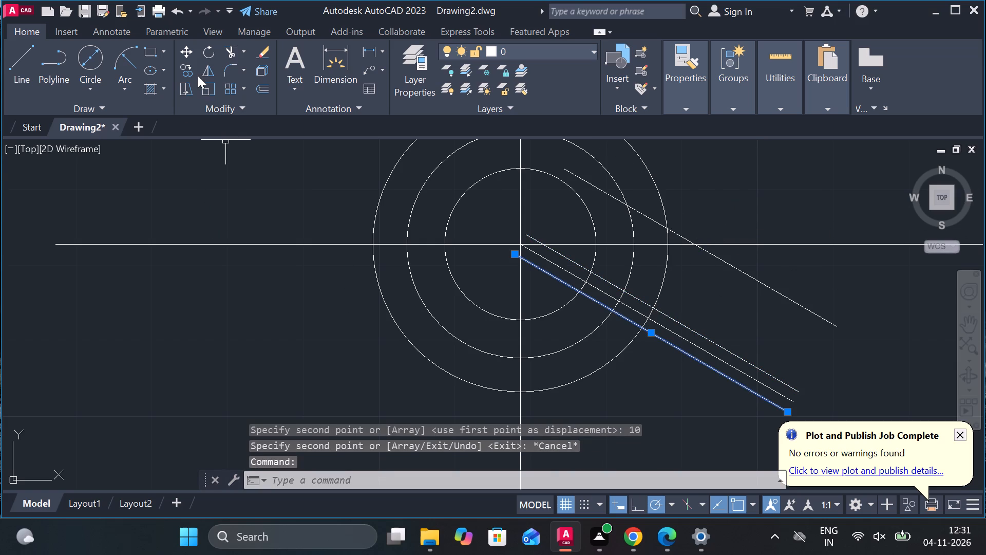
left_click(185, 70)
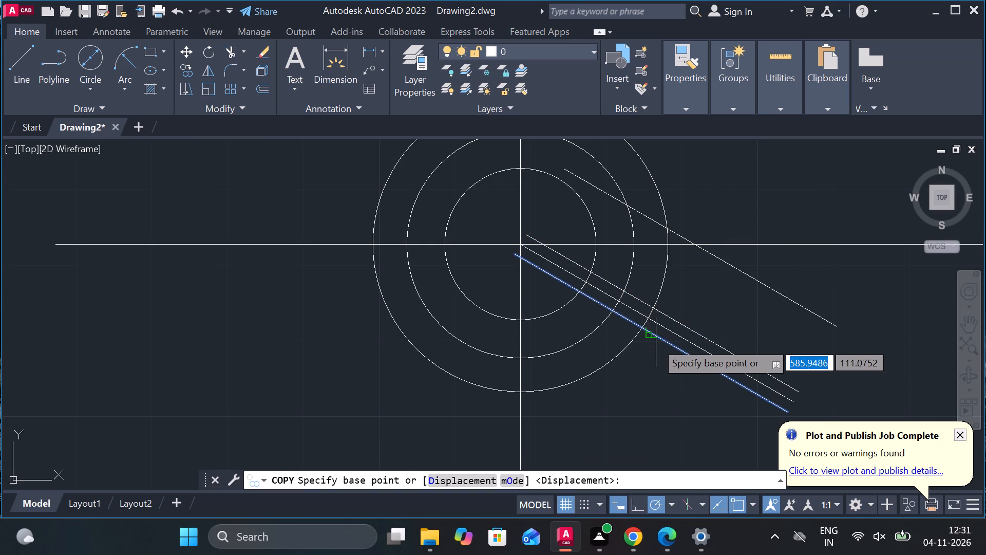
left_click(655, 338)
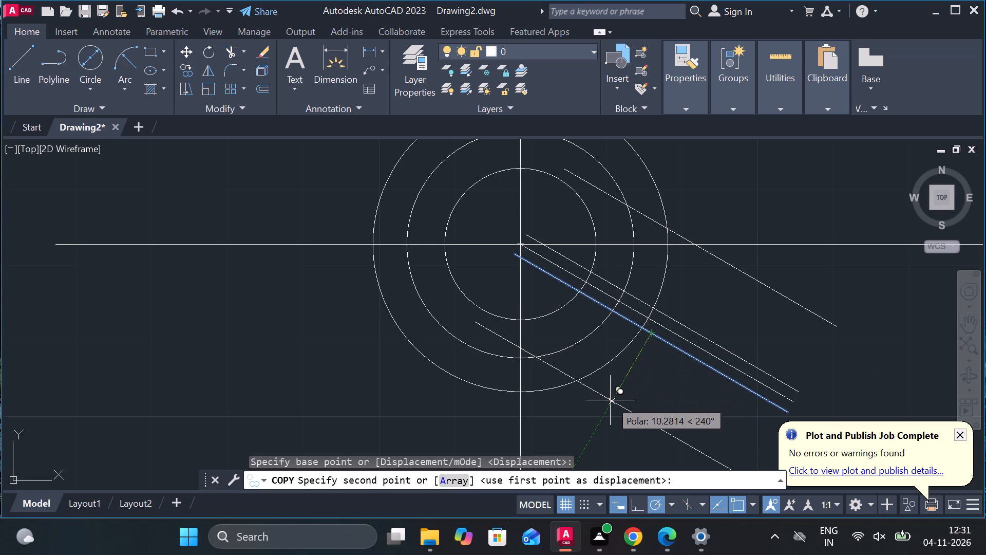
key("1")
key("0")
key("Return")
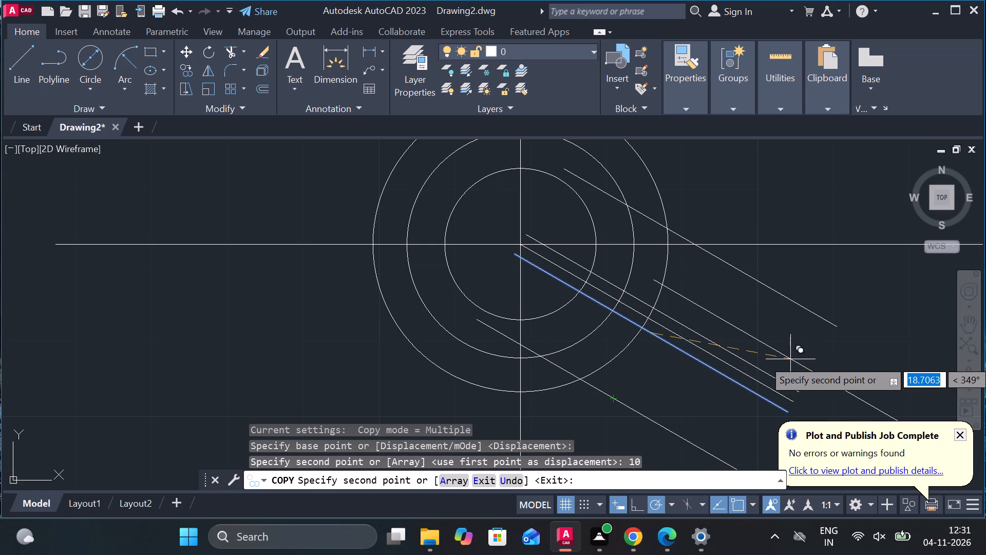
key("Escape")
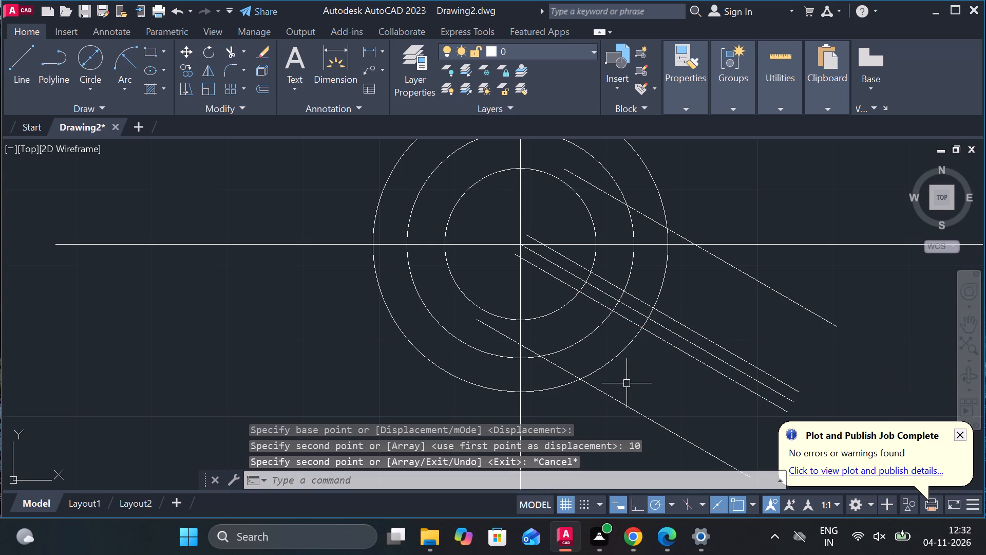
Trim the portions of the two closely spaced offset lines that lie inside the innermost circle, keeping the radial line.
left_click(224, 50)
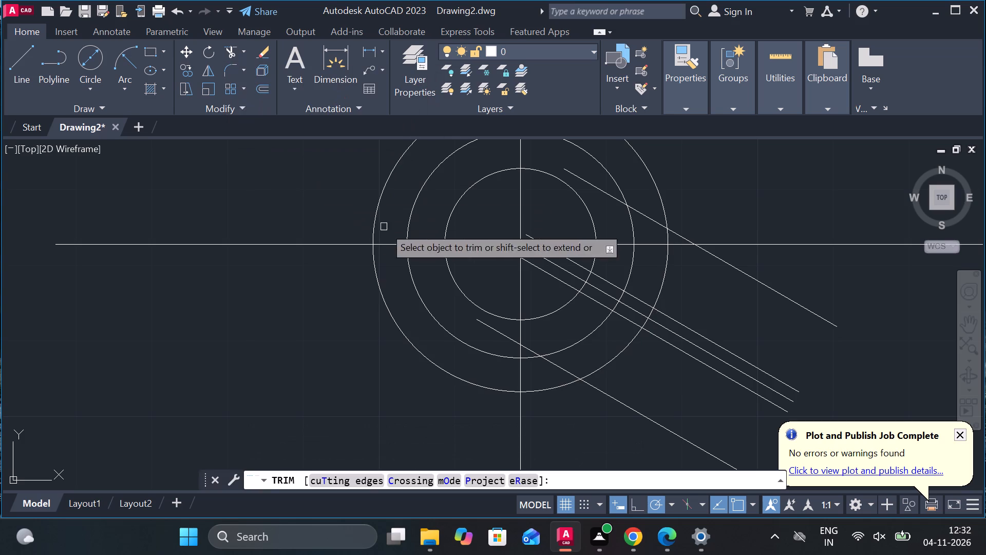
scroll(489, 263, "up", 2)
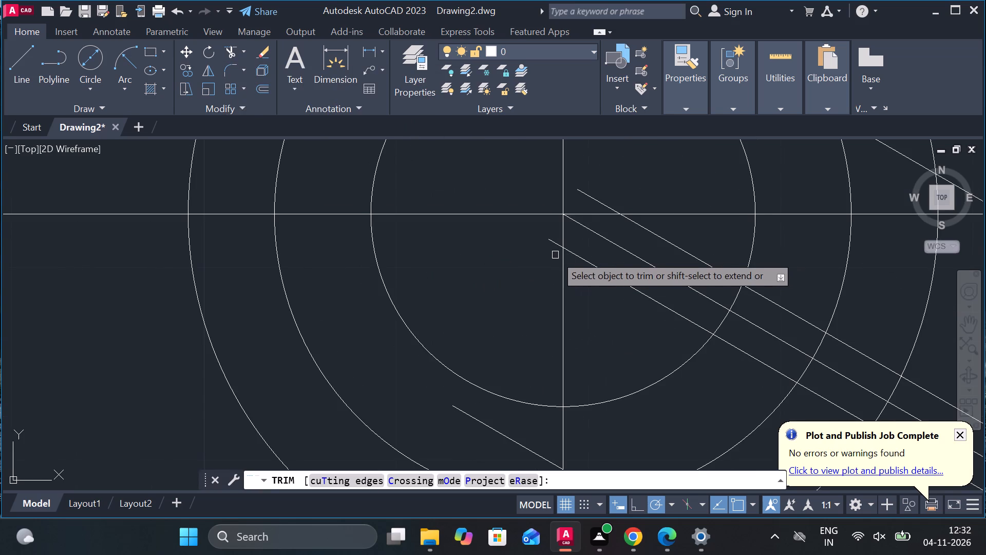
left_click(552, 243)
left_click(582, 197)
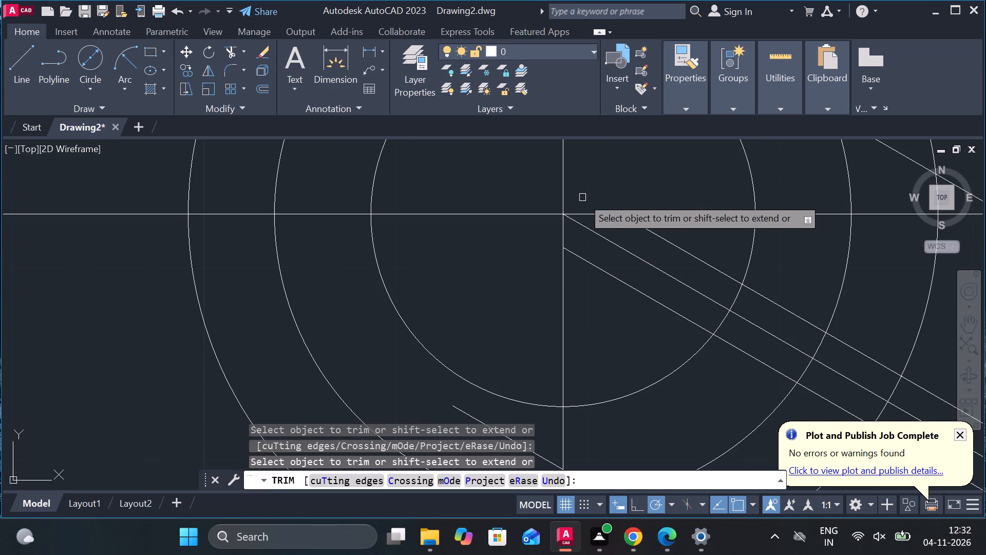
left_click(593, 269)
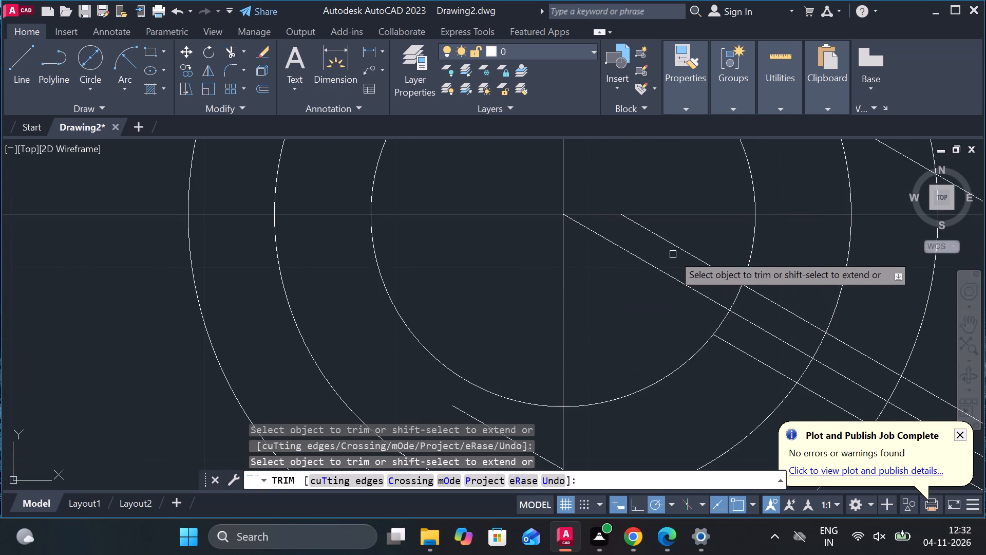
left_click(680, 250)
Trim the arcs of all three circles that lie between the two closely spaced offset lines, opening a slot through them.
scroll(639, 319, "down", 1)
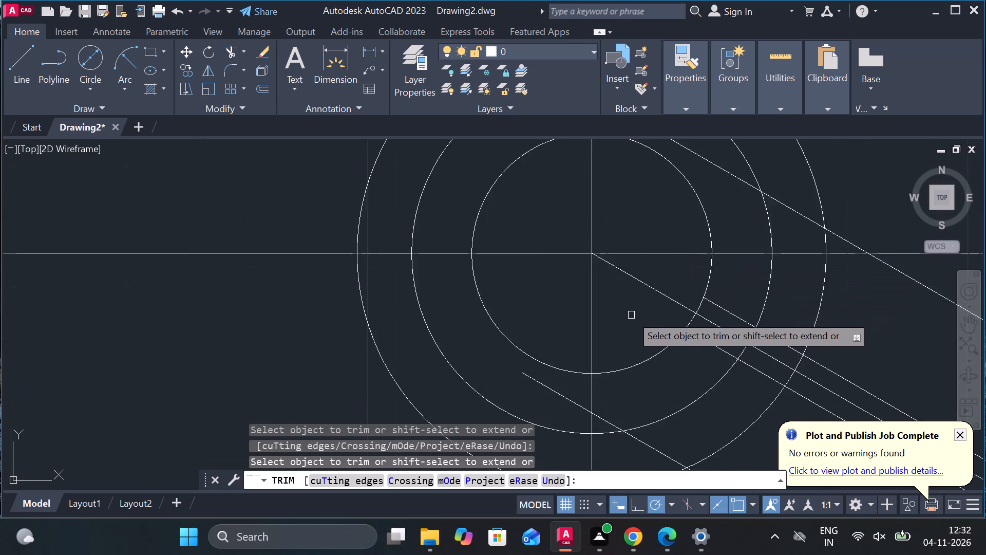
scroll(631, 315, "down", 2)
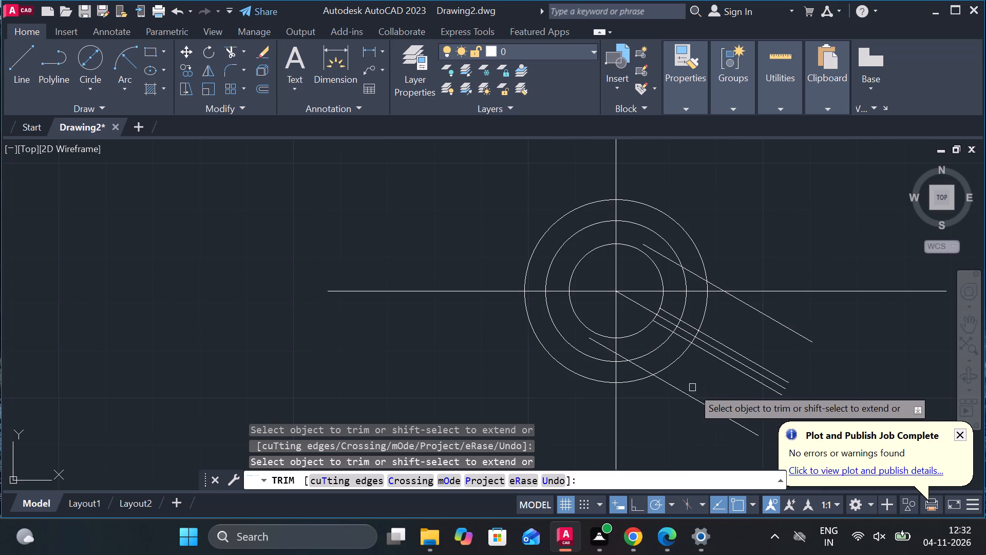
scroll(675, 329, "up", 2)
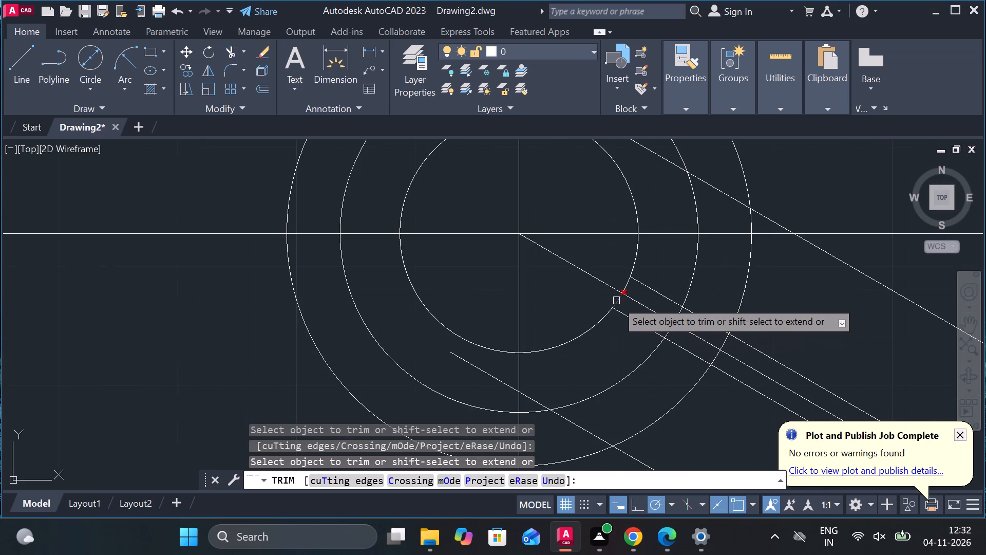
left_click(617, 301)
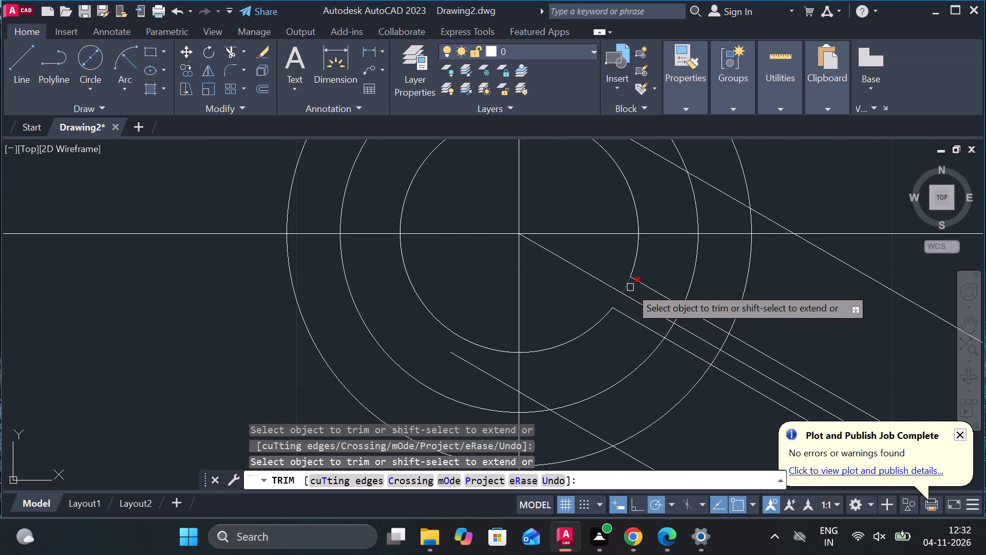
left_click(630, 287)
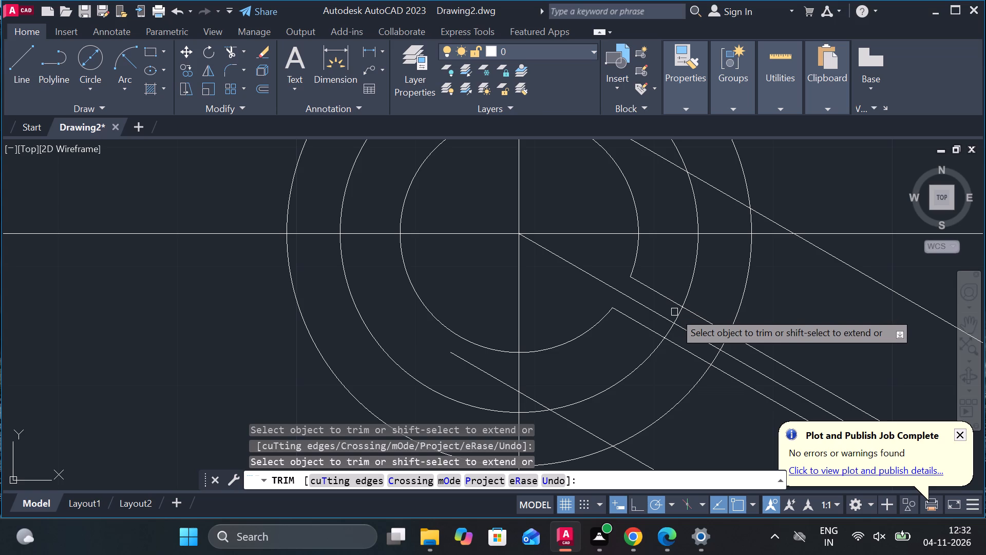
left_click(676, 314)
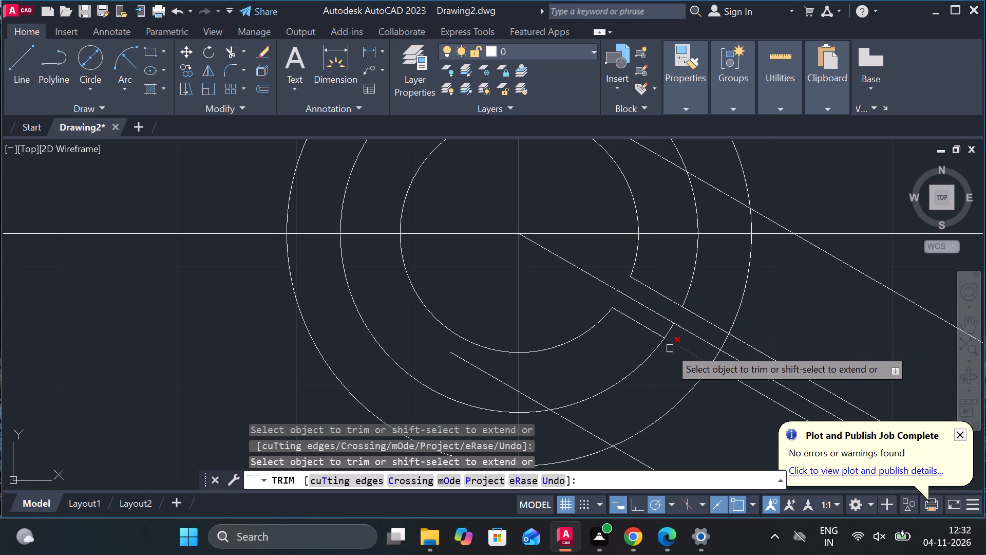
left_click(668, 334)
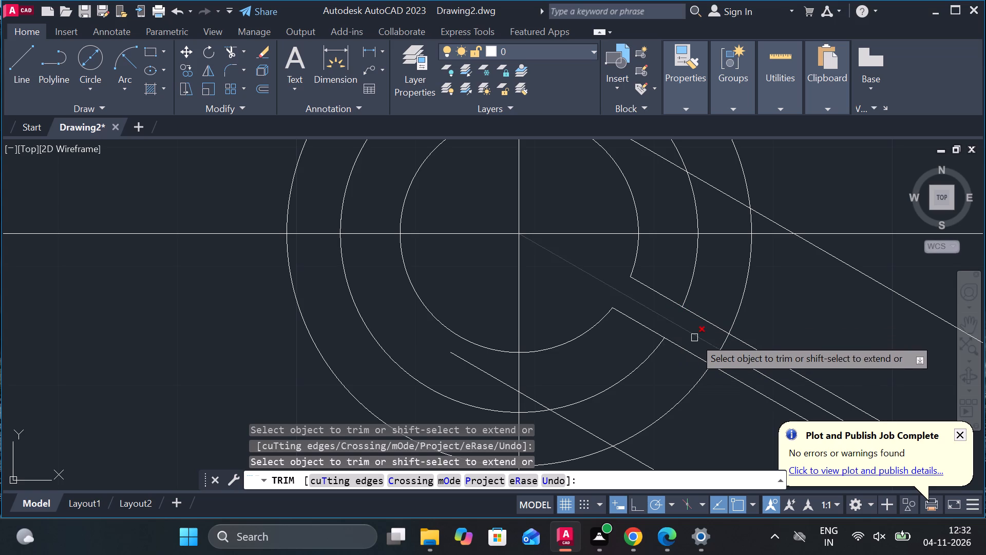
left_click(718, 357)
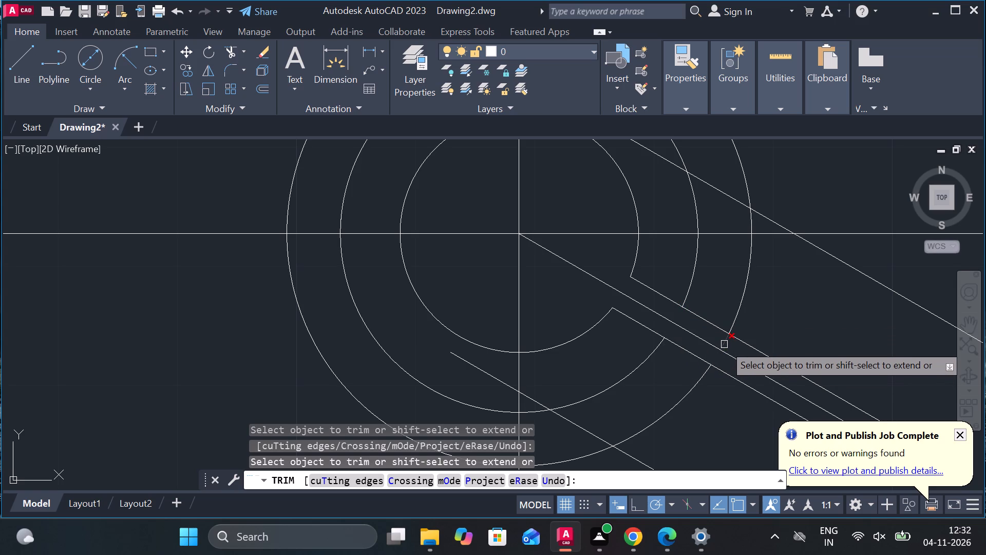
left_click(724, 344)
Trim the outermost circle between the slot lines and the outer parallel lines on both sides.
scroll(737, 309, "down", 1)
left_click(738, 309)
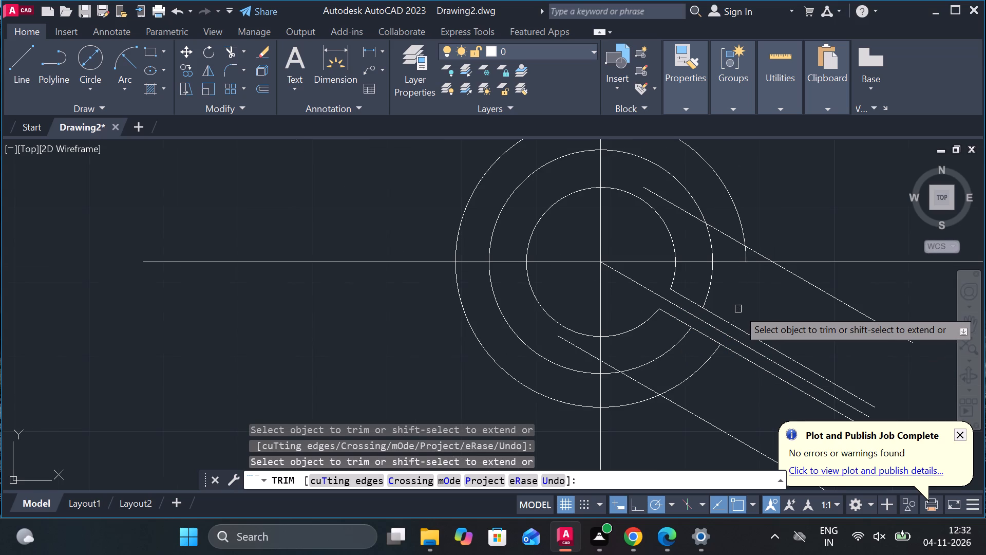
left_click(690, 374)
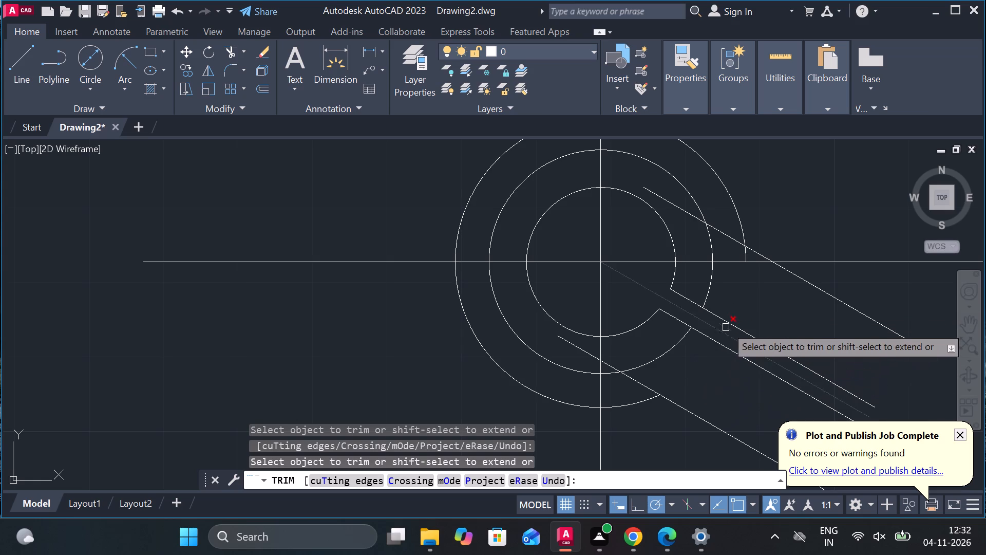
scroll(731, 277, "up", 3)
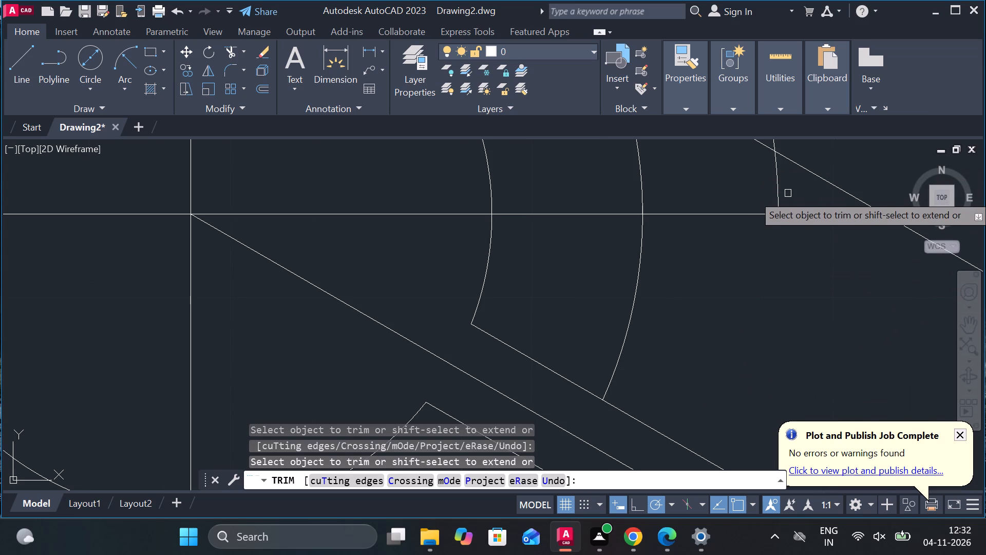
left_click(775, 198)
scroll(766, 192, "down", 3)
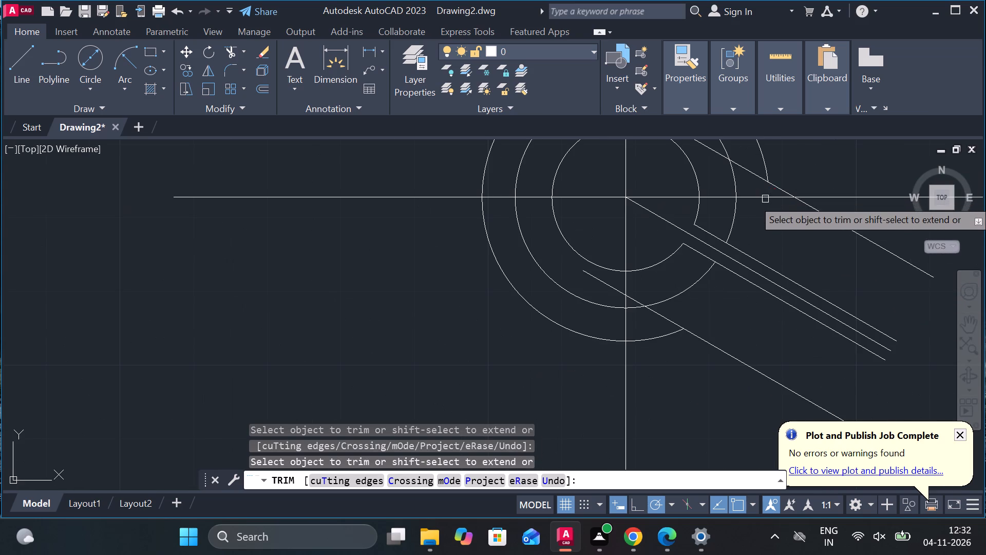
scroll(741, 231, "down", 1)
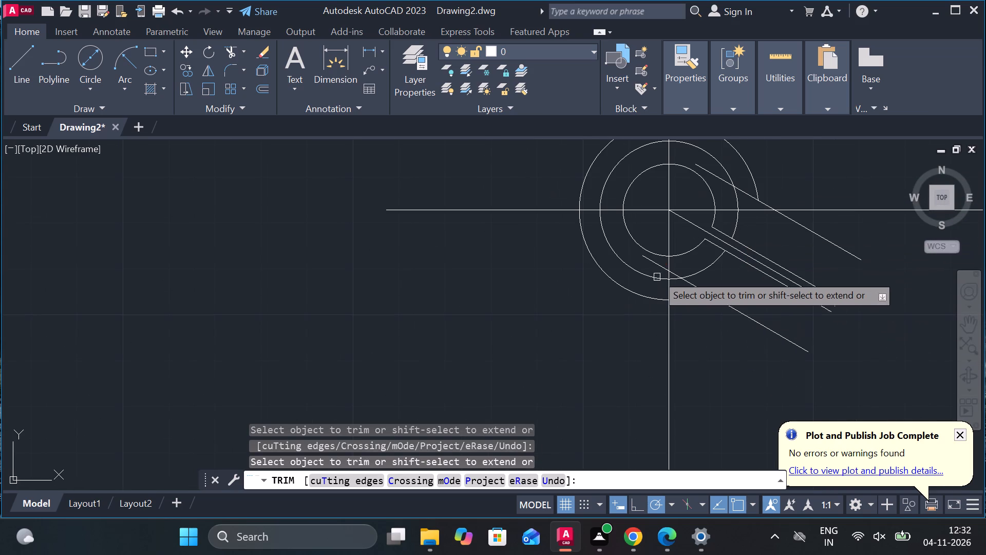
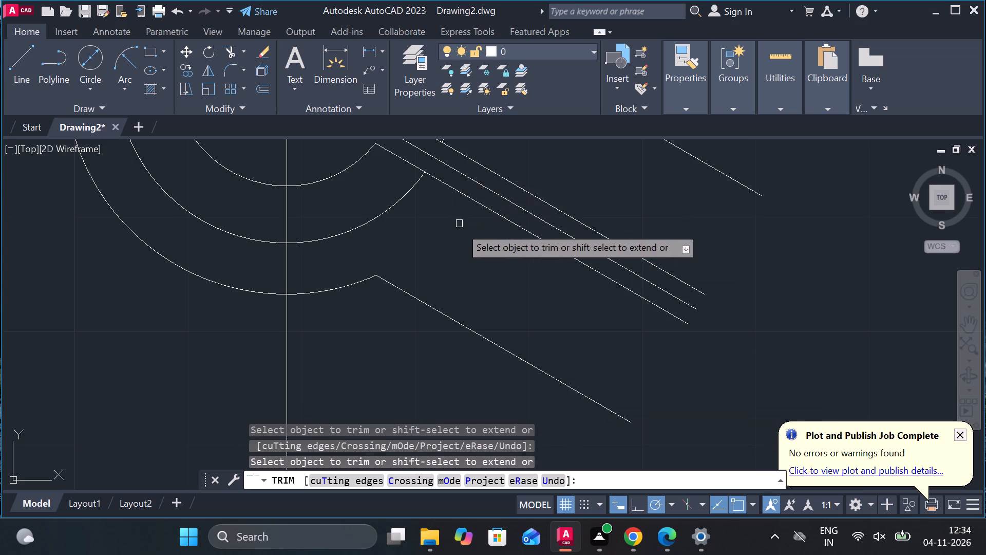
Copy the vertical centre line 10 units to the left, at 180°.
scroll(472, 269, "down", 3)
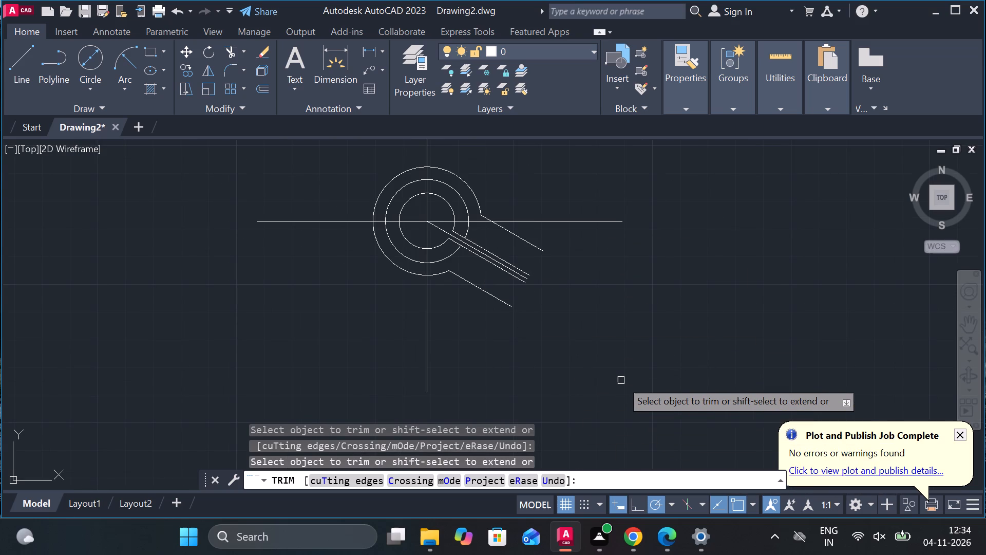
key("Escape")
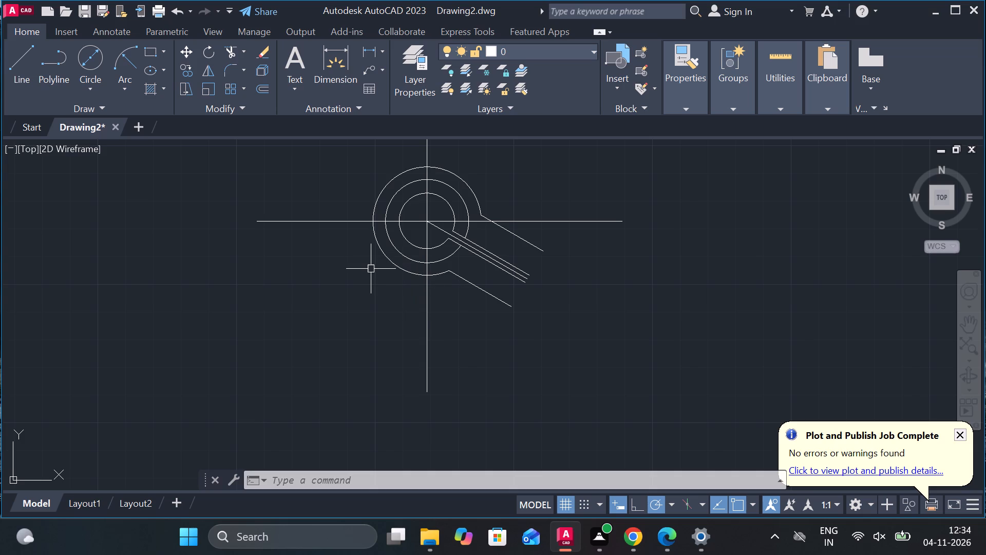
left_click(427, 322)
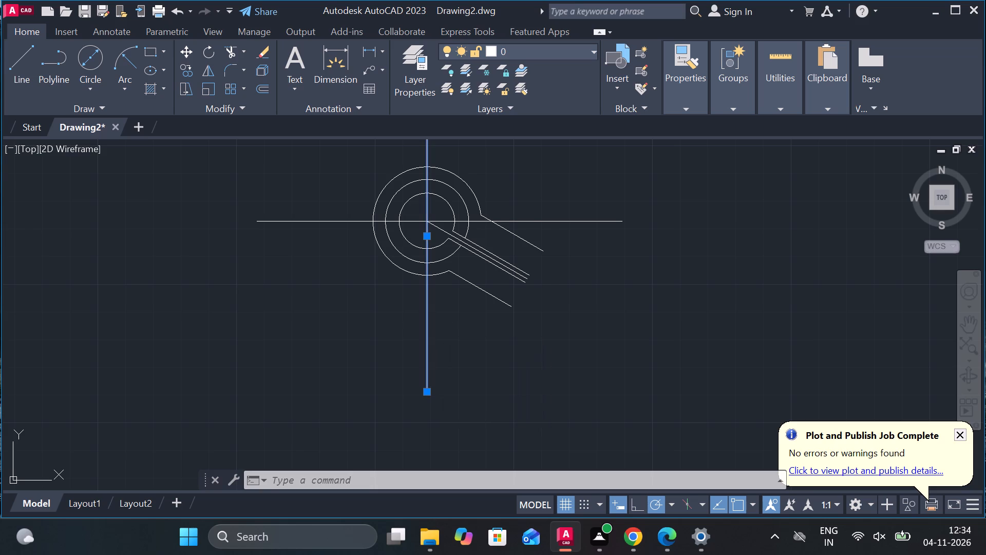
left_click(186, 71)
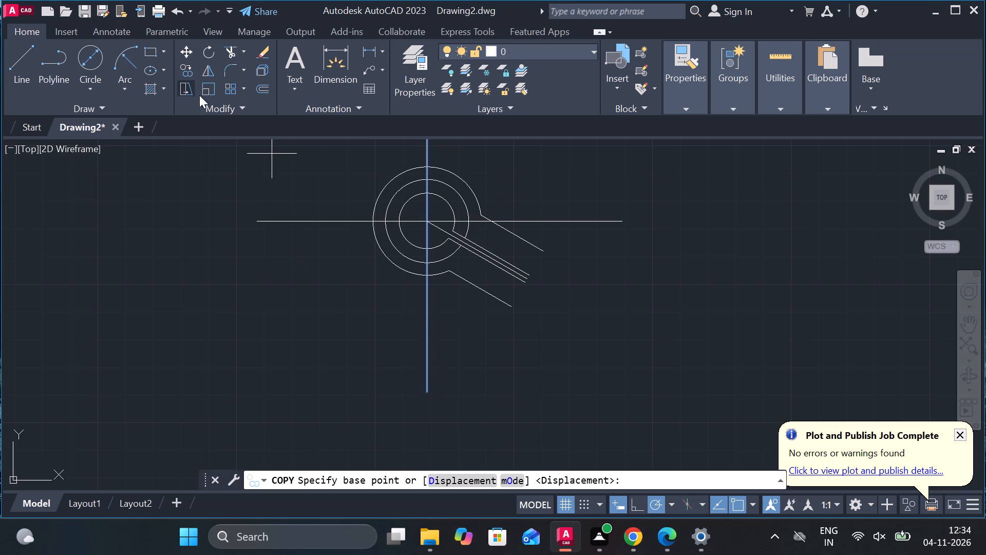
left_click(427, 336)
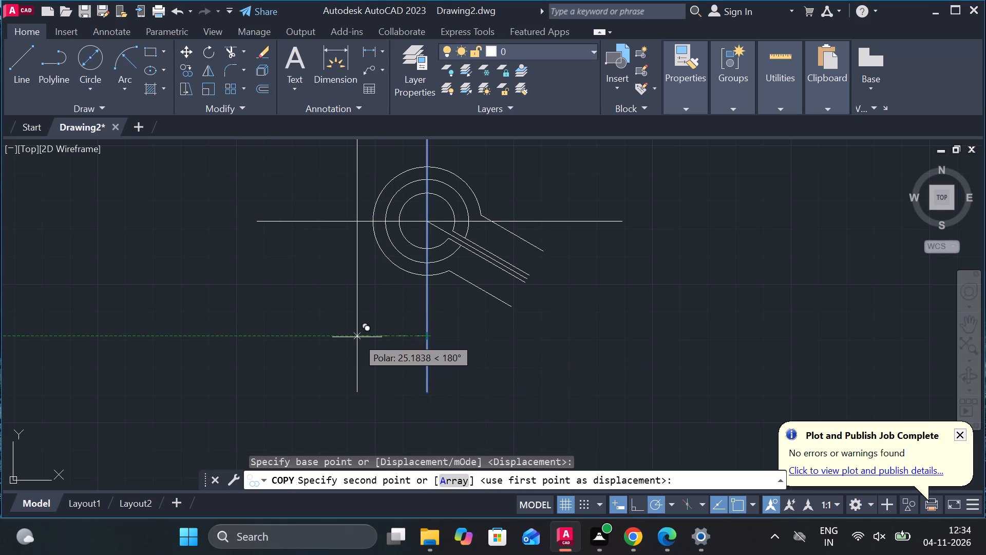
type("10")
key("Return")
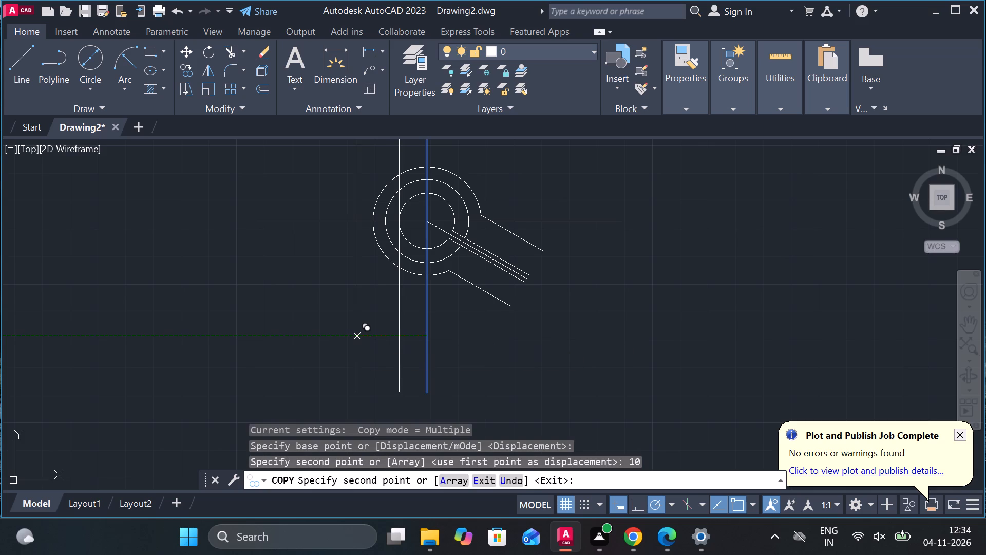
key("Escape")
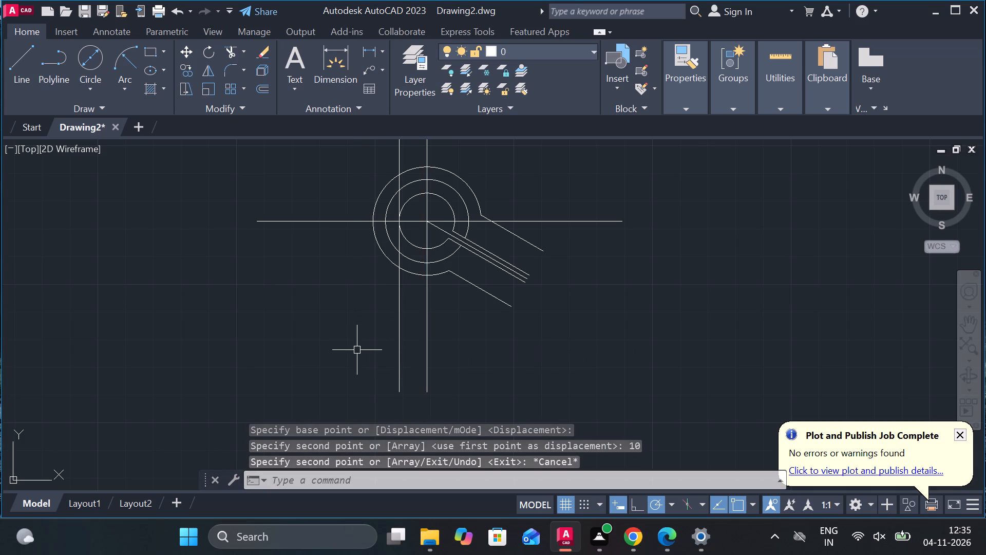
Copy the horizontal centre line 24 units straight up, at 90°.
left_click(350, 223)
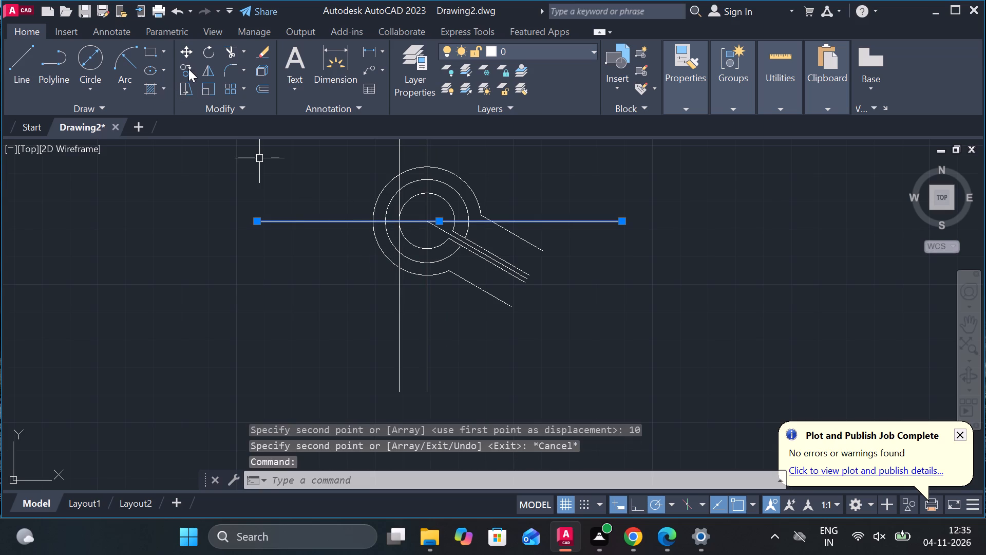
left_click(188, 69)
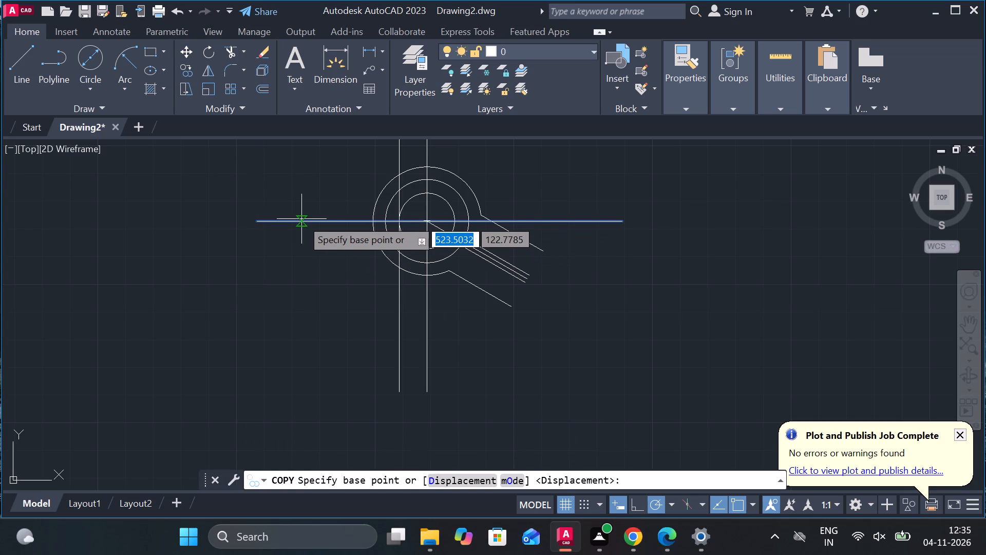
left_click(301, 219)
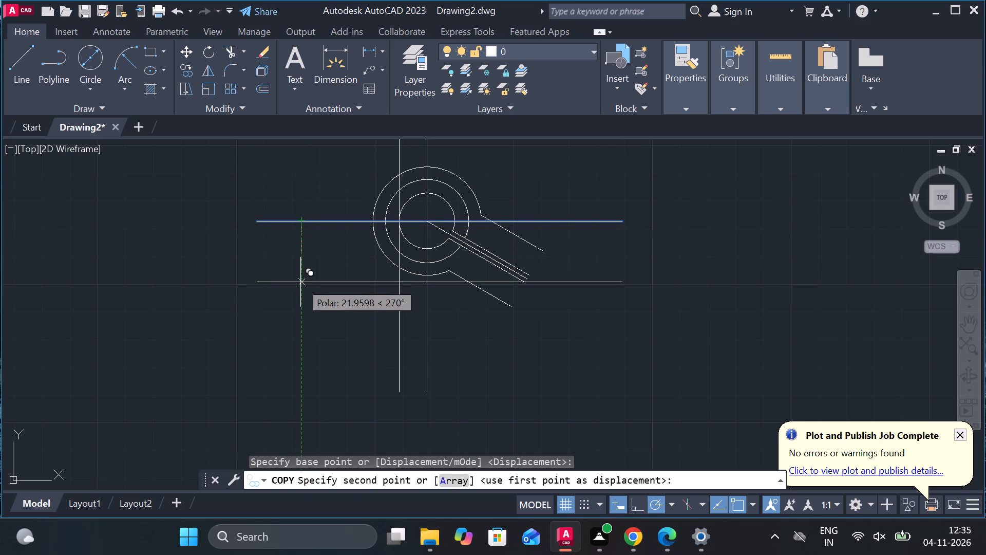
scroll(300, 282, "down", 2)
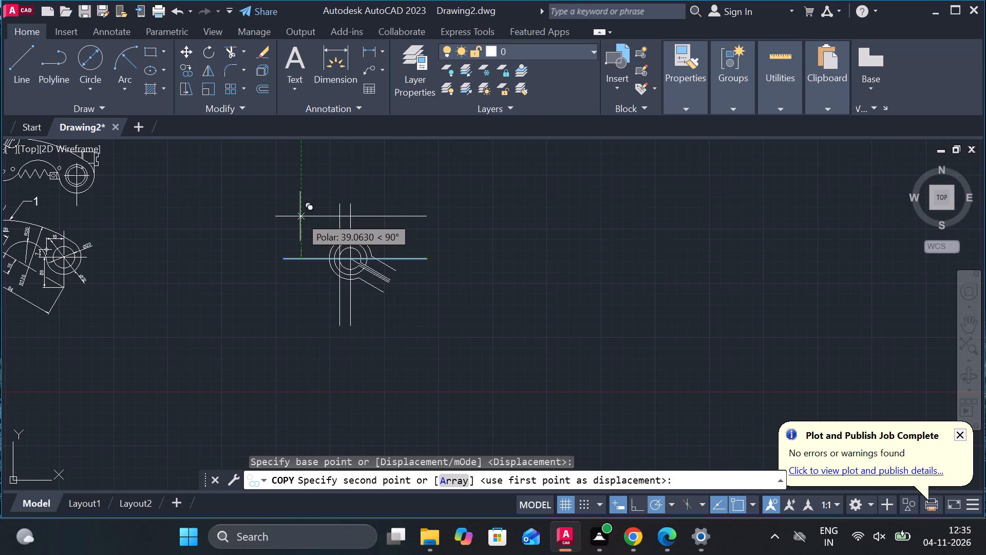
type("24")
key("Return")
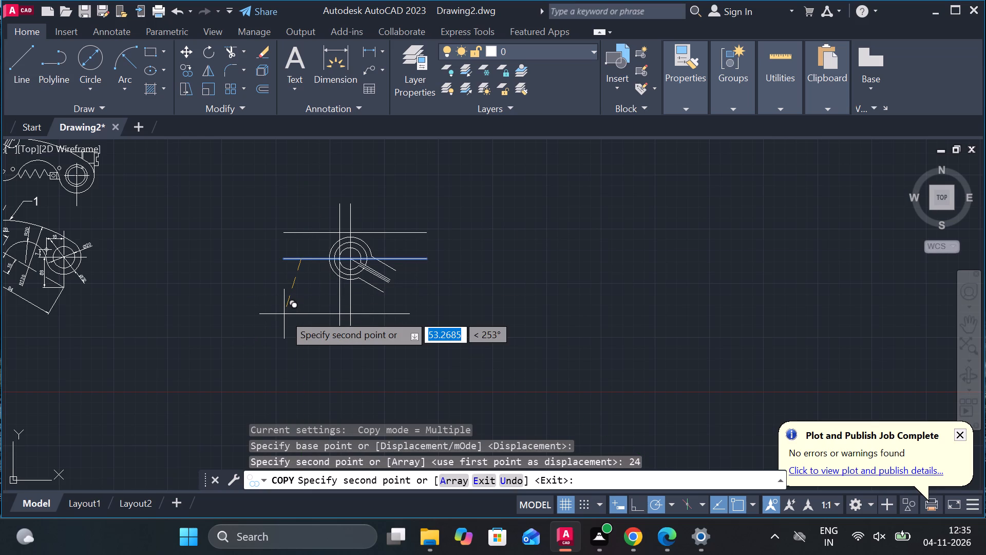
key("Escape")
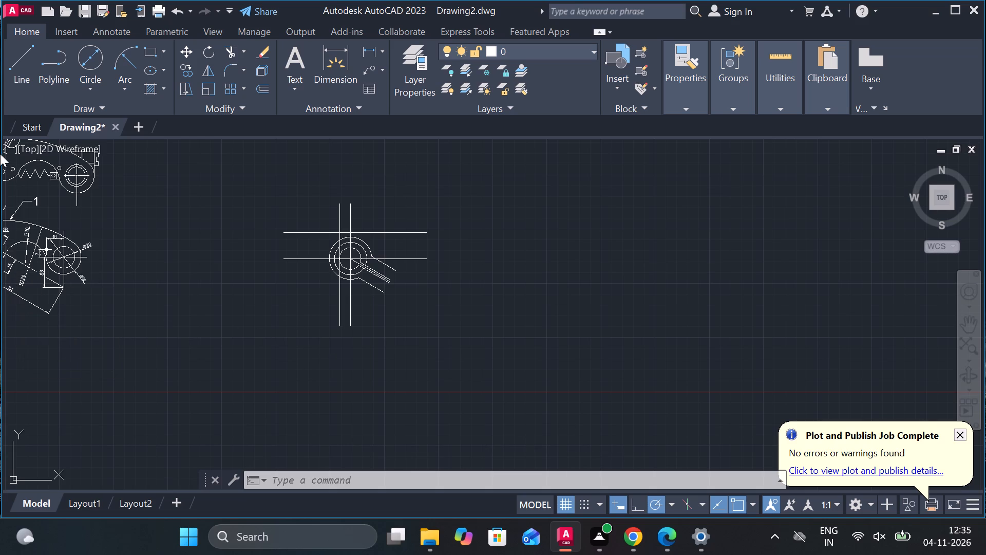
Draw a circle of diameter 4 centred where the copied vertical and copied horizontal lines intersect.
left_click(94, 53)
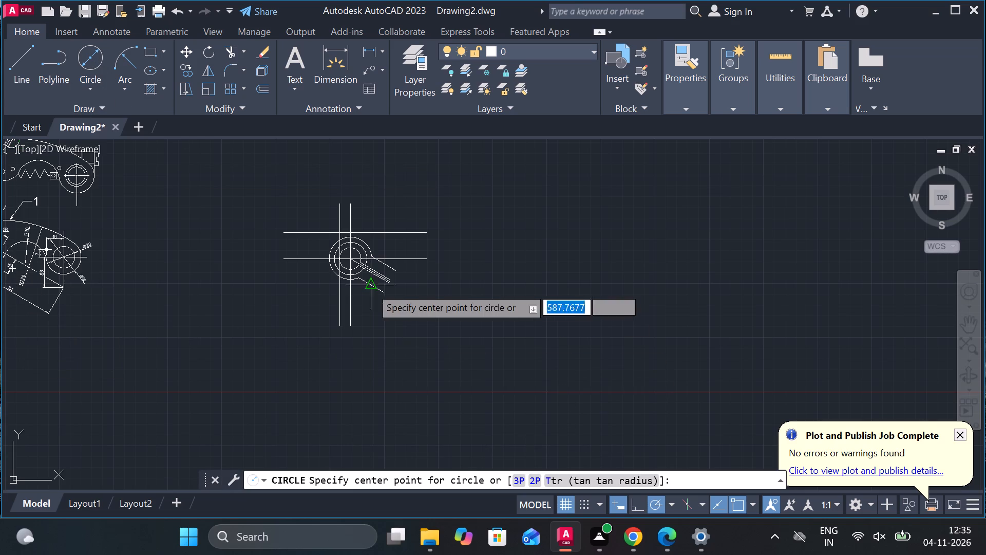
scroll(342, 256, "up", 3)
left_click(327, 161)
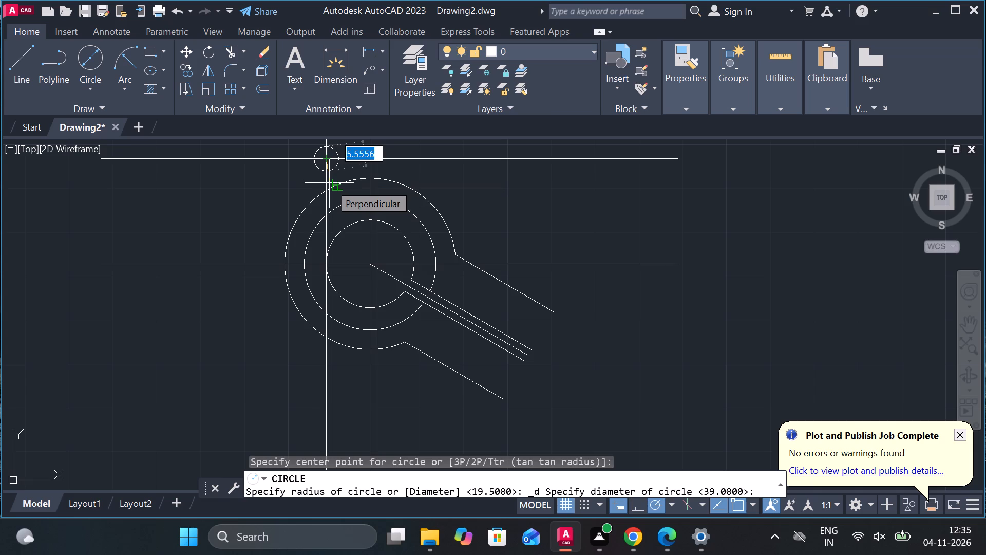
key("4")
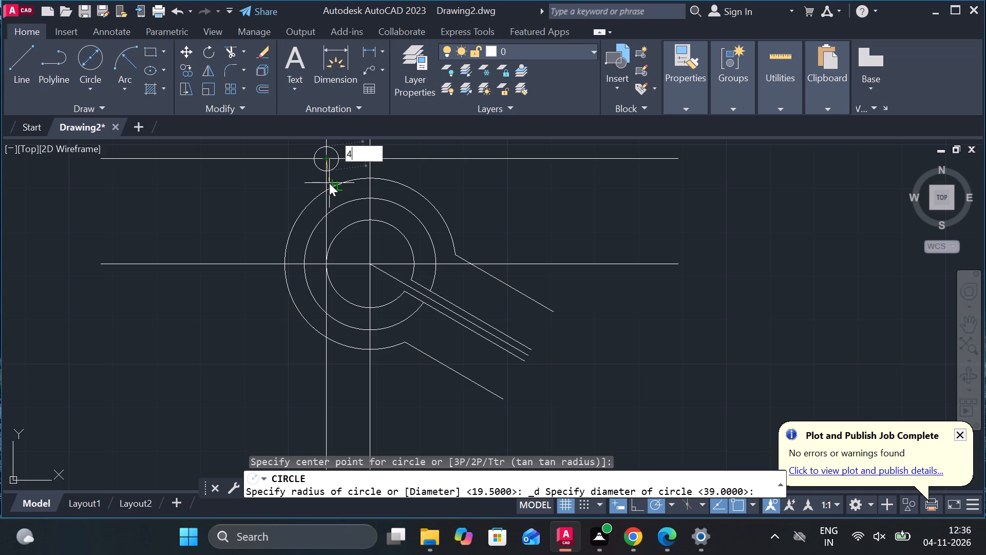
key("Return")
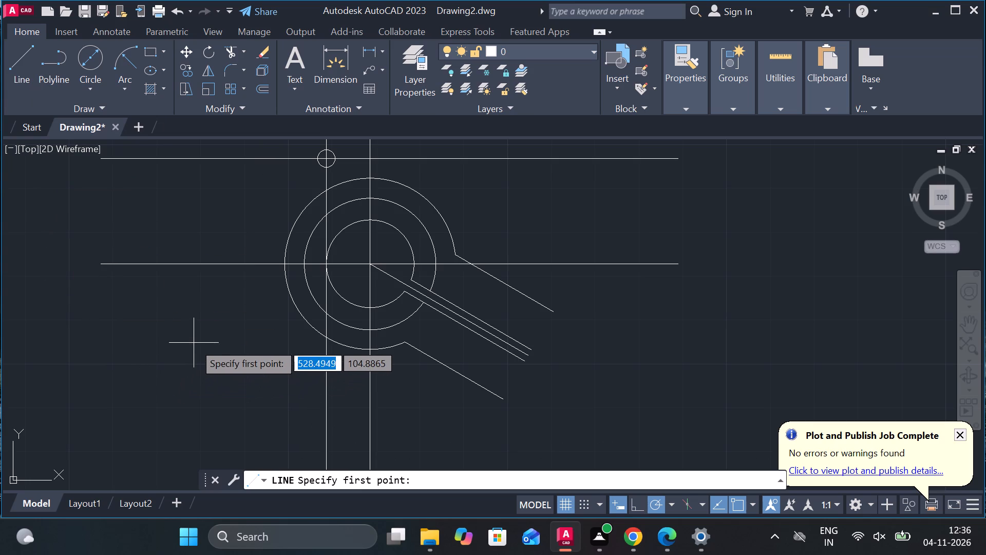
key("Escape")
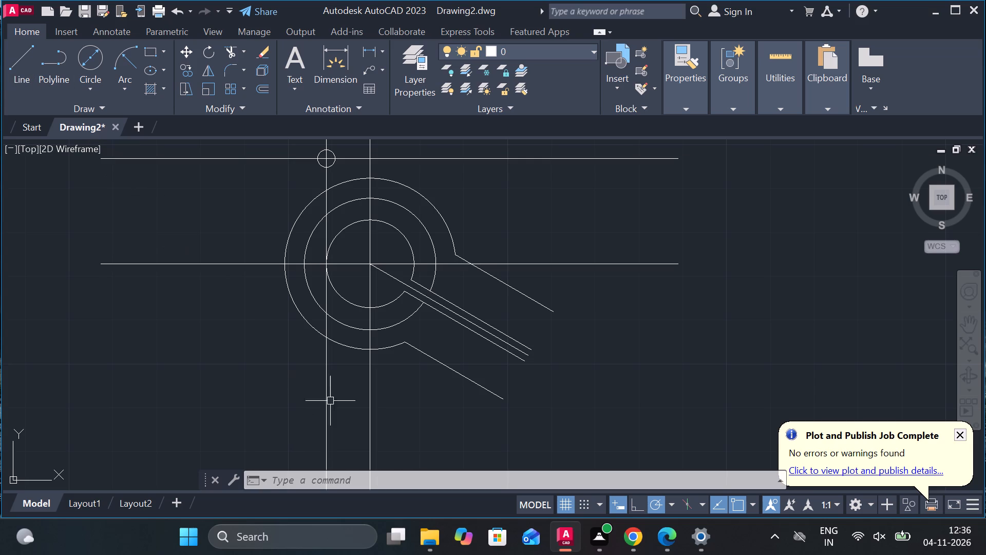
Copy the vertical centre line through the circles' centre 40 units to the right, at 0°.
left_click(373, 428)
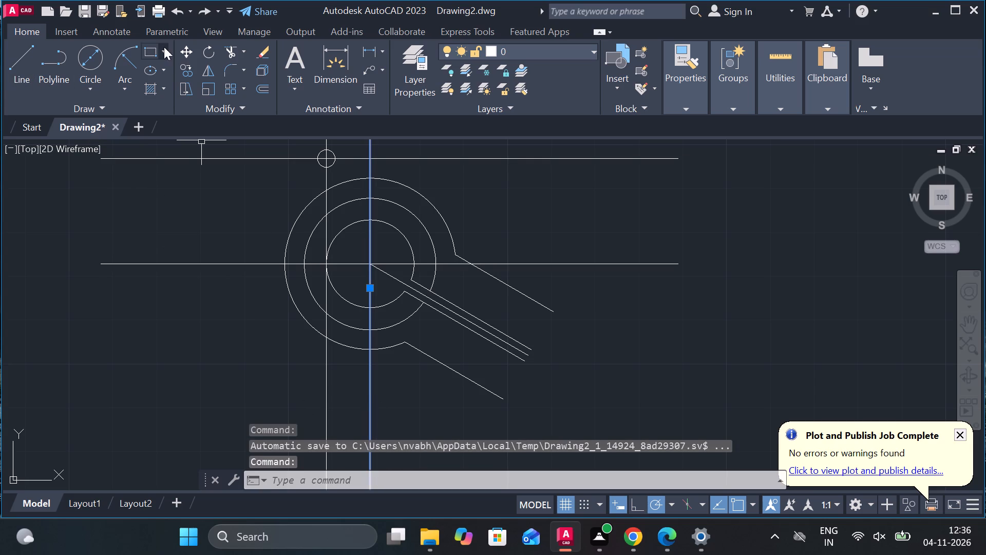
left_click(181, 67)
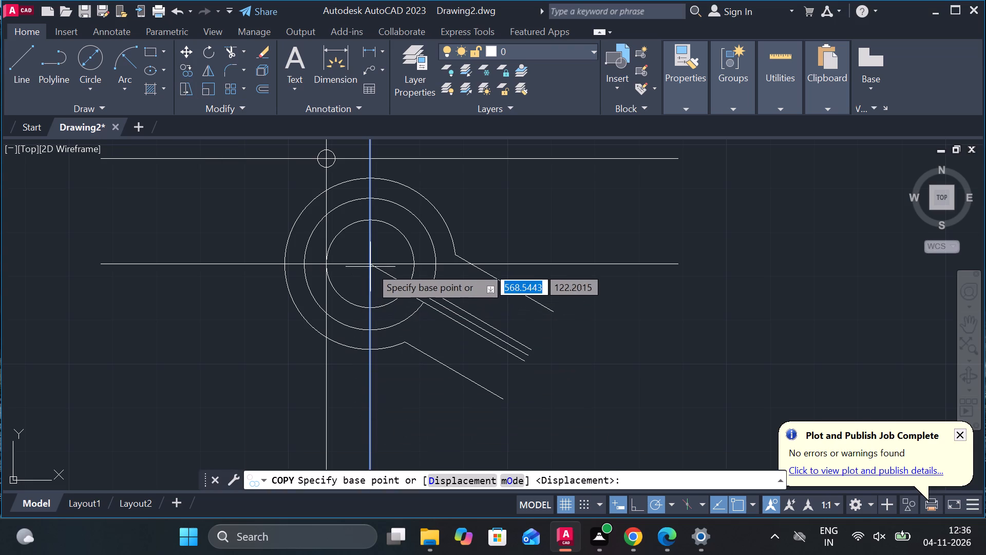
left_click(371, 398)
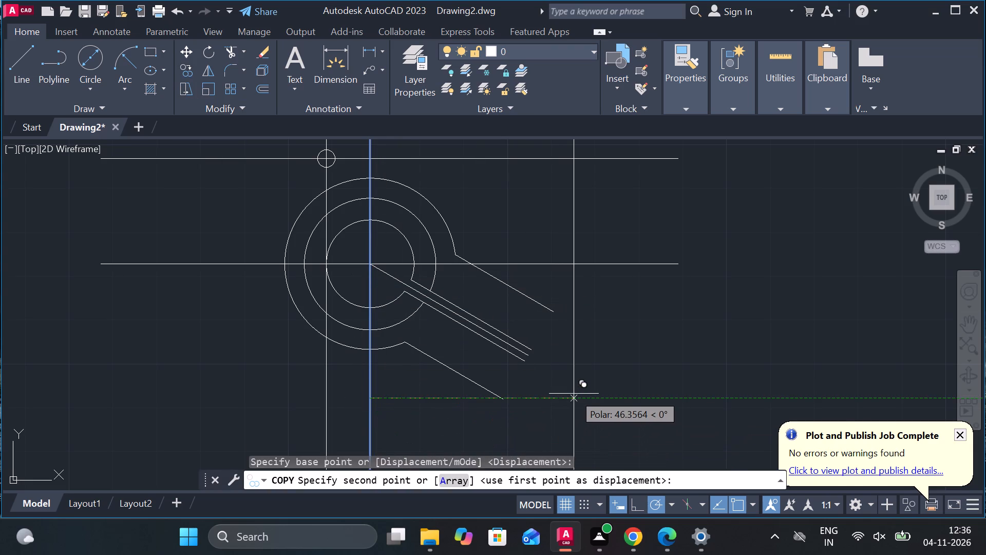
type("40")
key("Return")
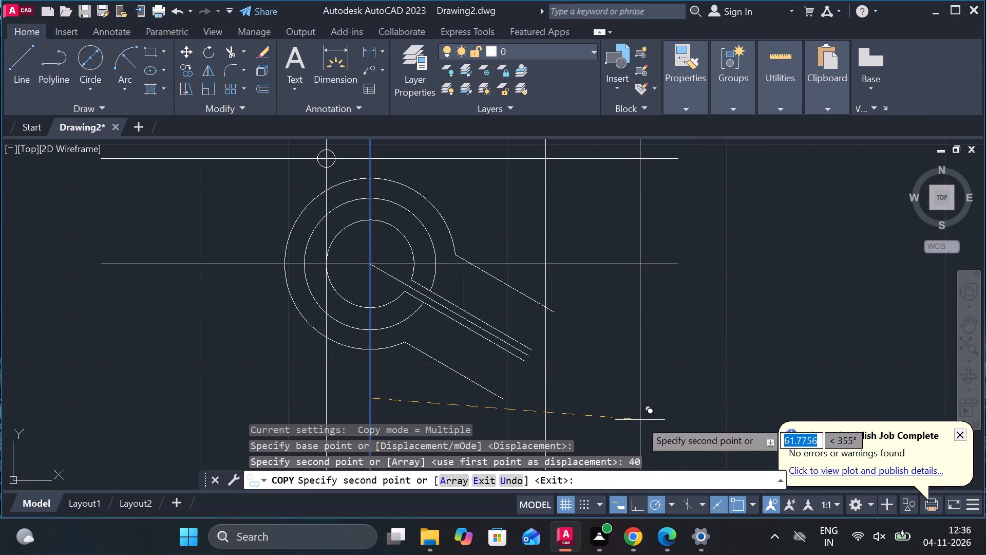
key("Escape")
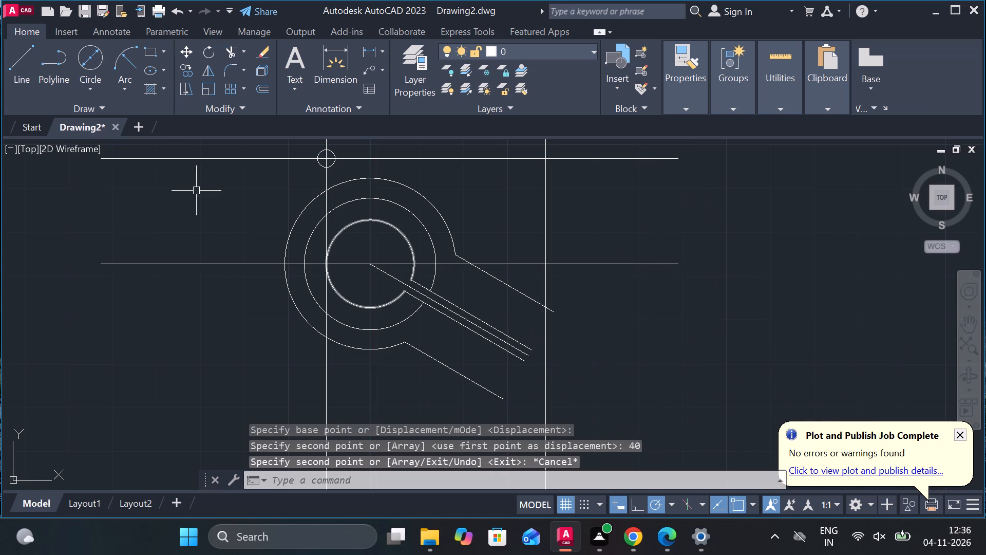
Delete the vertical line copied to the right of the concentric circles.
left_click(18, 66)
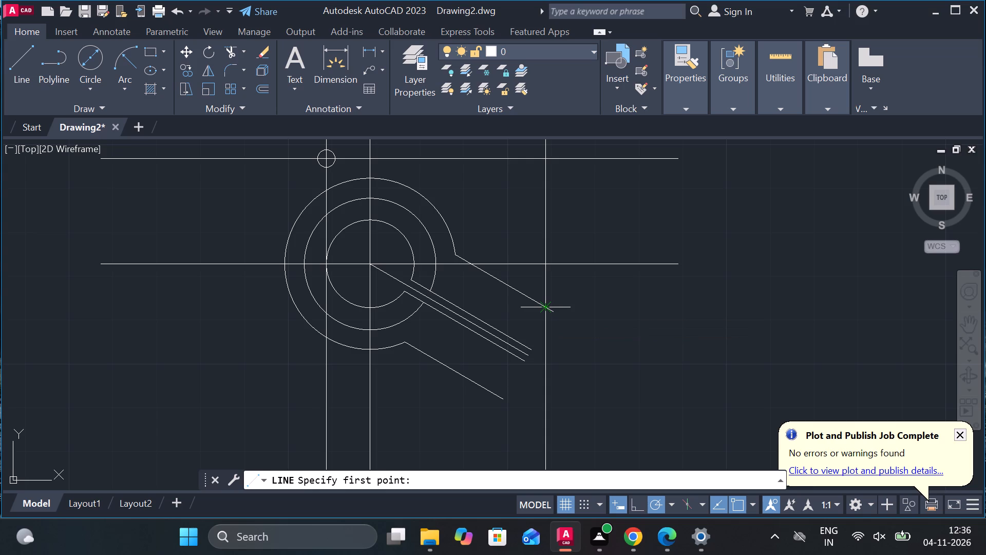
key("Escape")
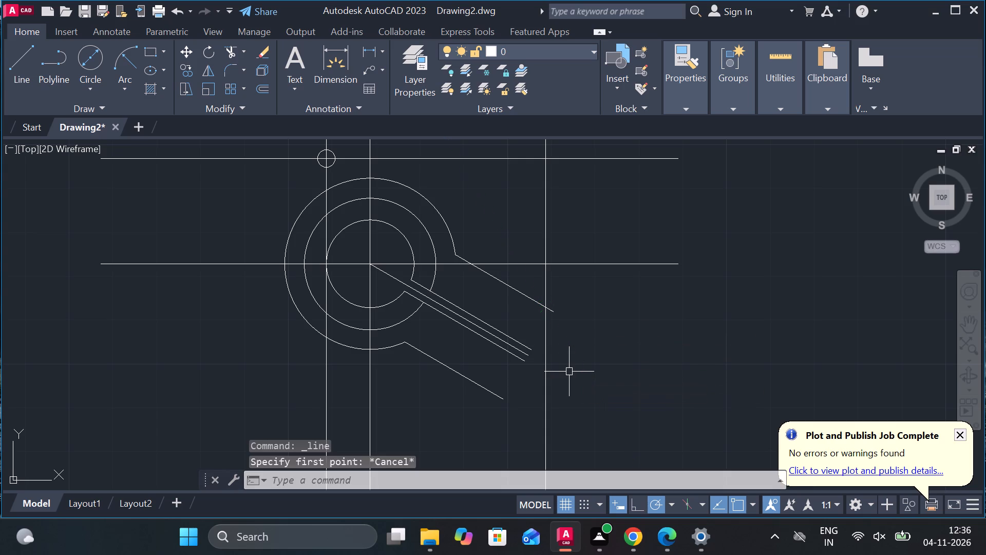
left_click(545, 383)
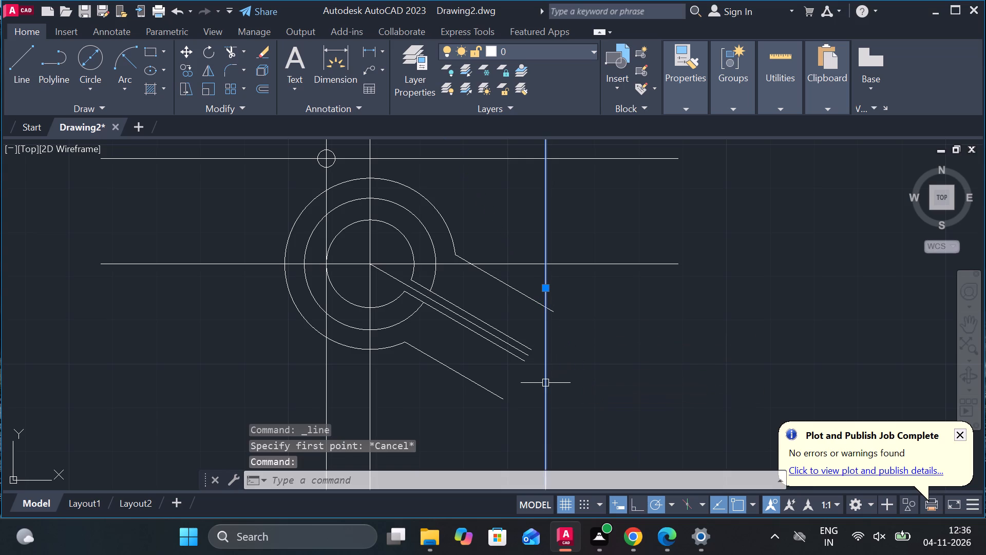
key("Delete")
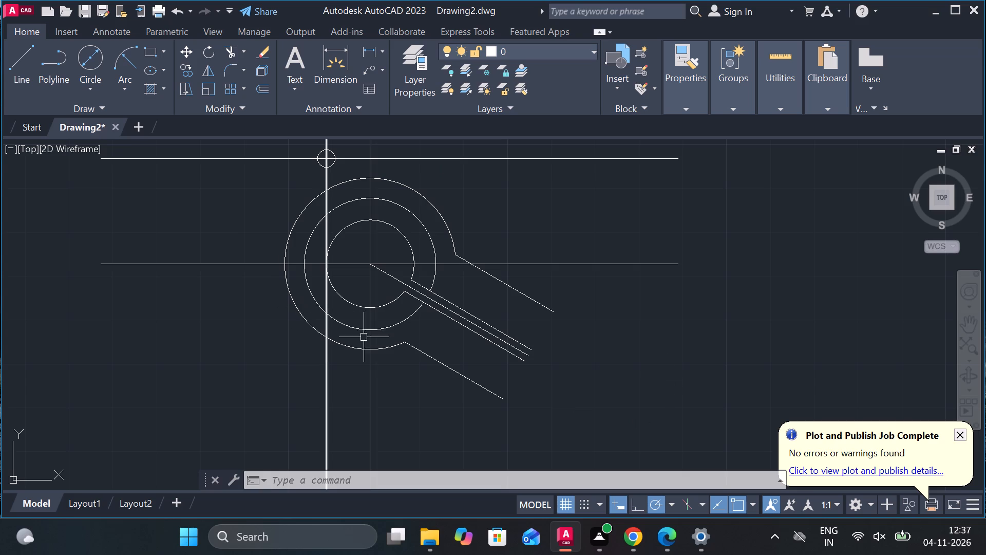
Draw a line from the concentric circles' centre 40 long at 330°, continuing with a perpendicular segment about 39 long at 60°.
left_click(23, 70)
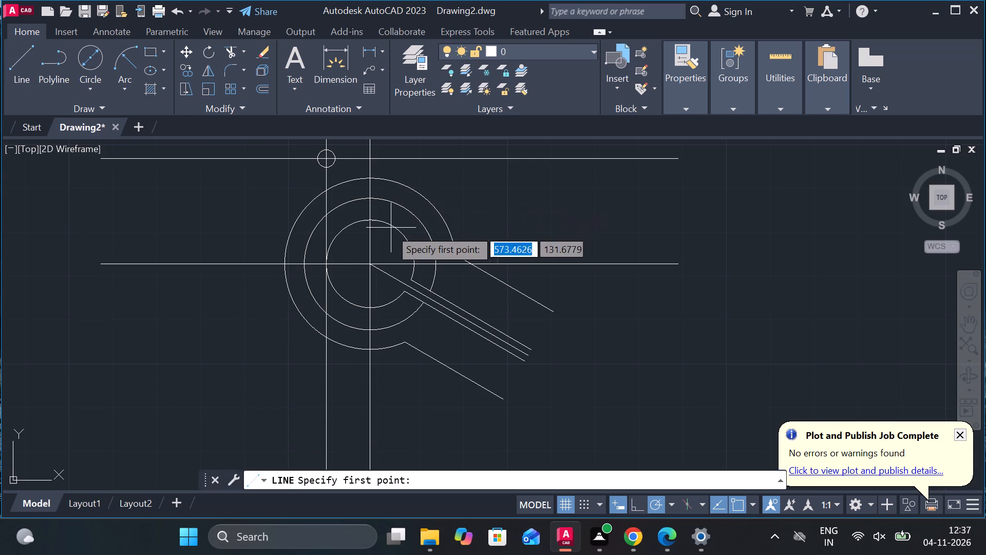
left_click(370, 264)
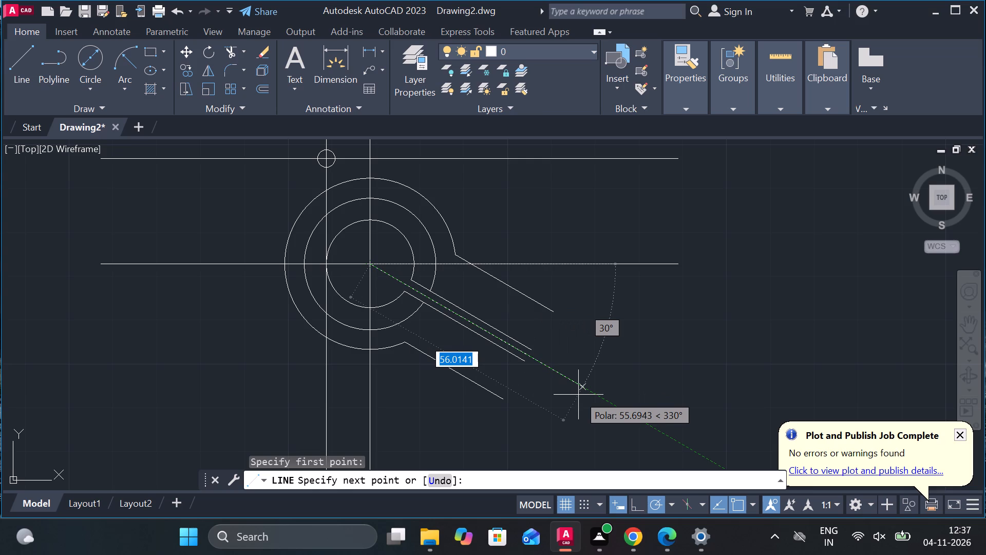
type("40")
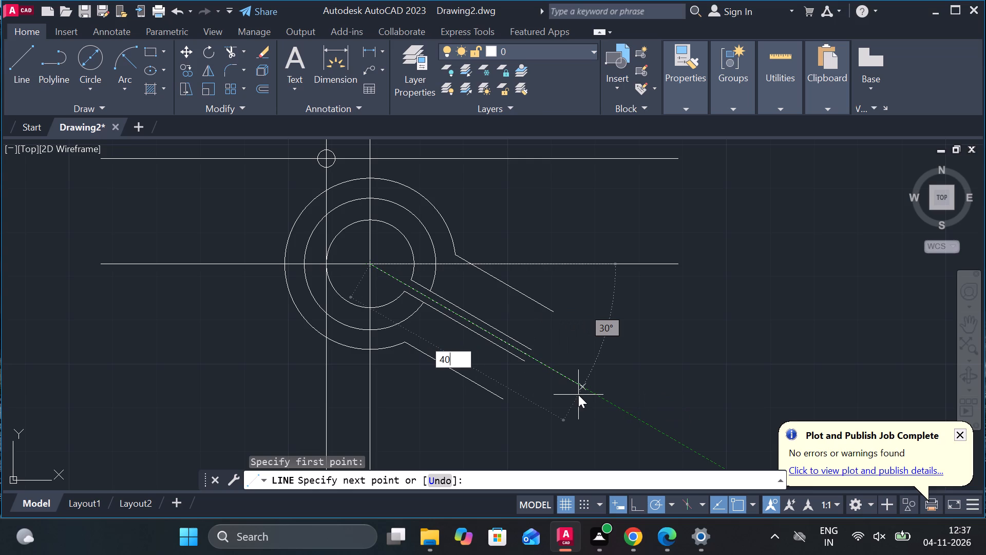
key("Tab")
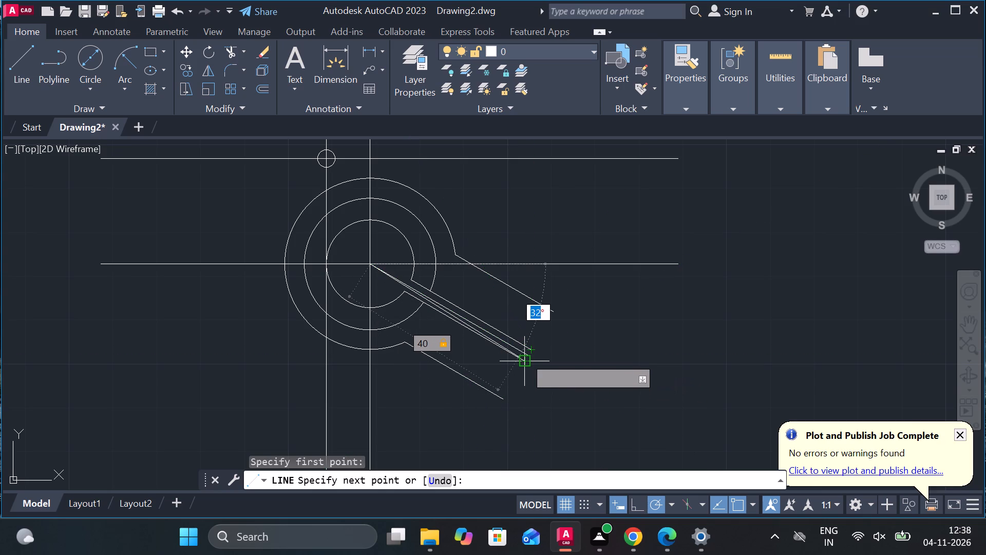
left_click(553, 365)
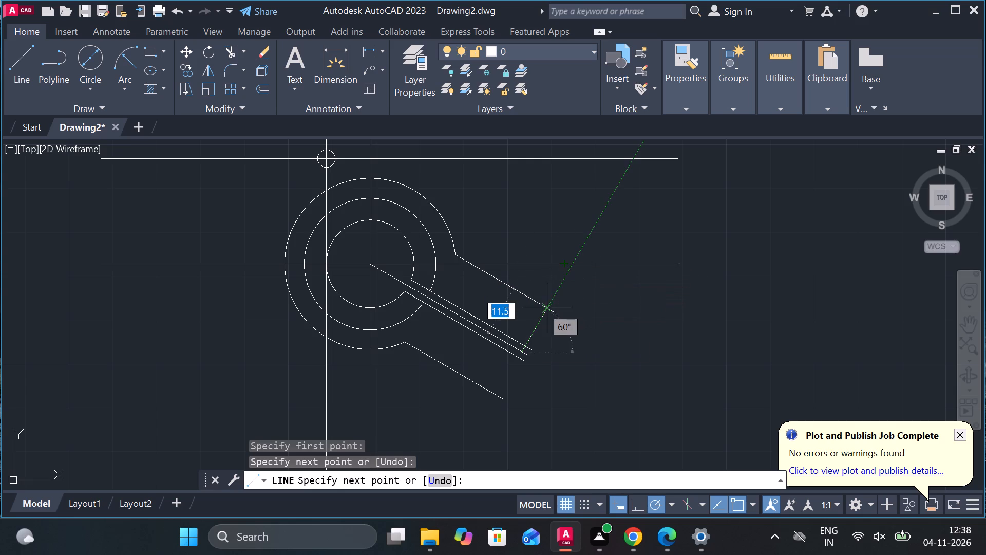
left_click(604, 203)
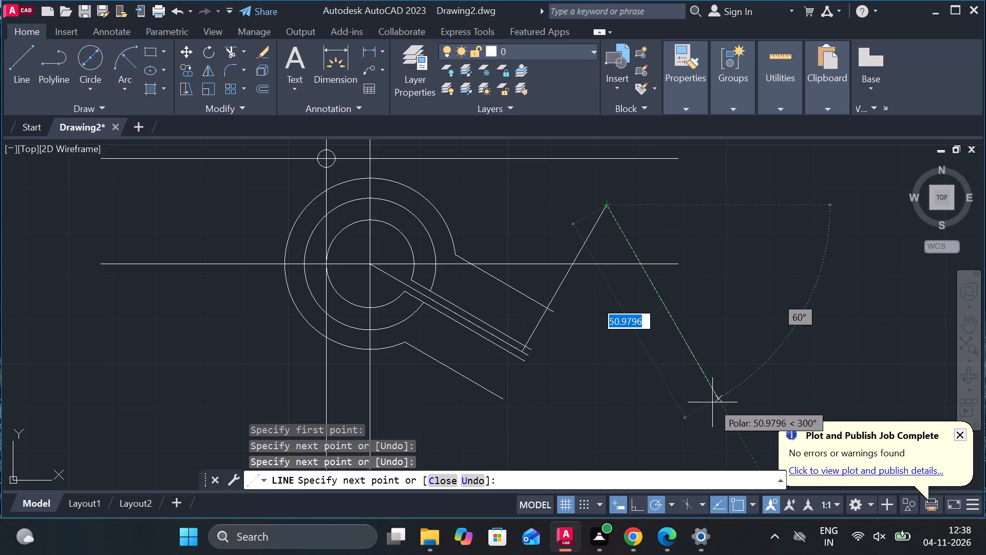
key("Escape")
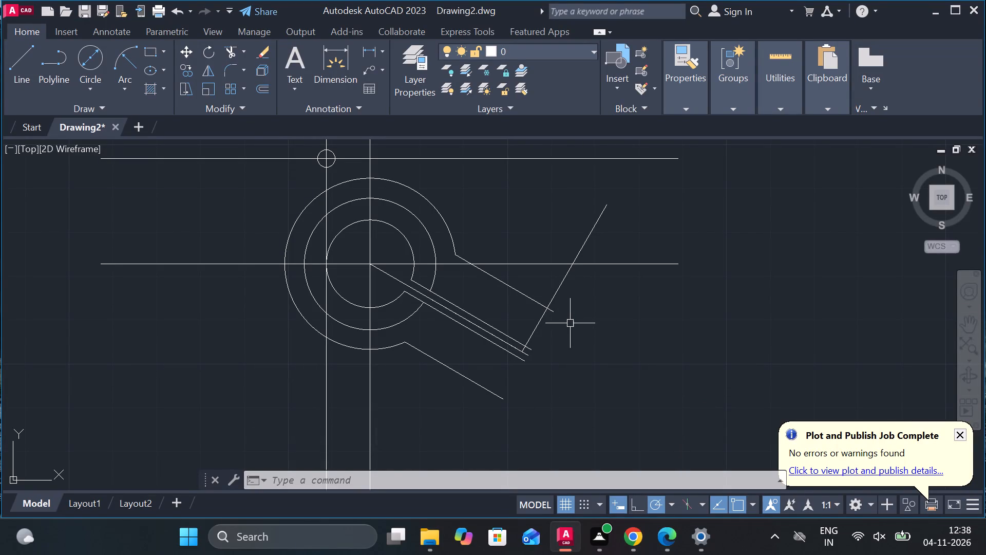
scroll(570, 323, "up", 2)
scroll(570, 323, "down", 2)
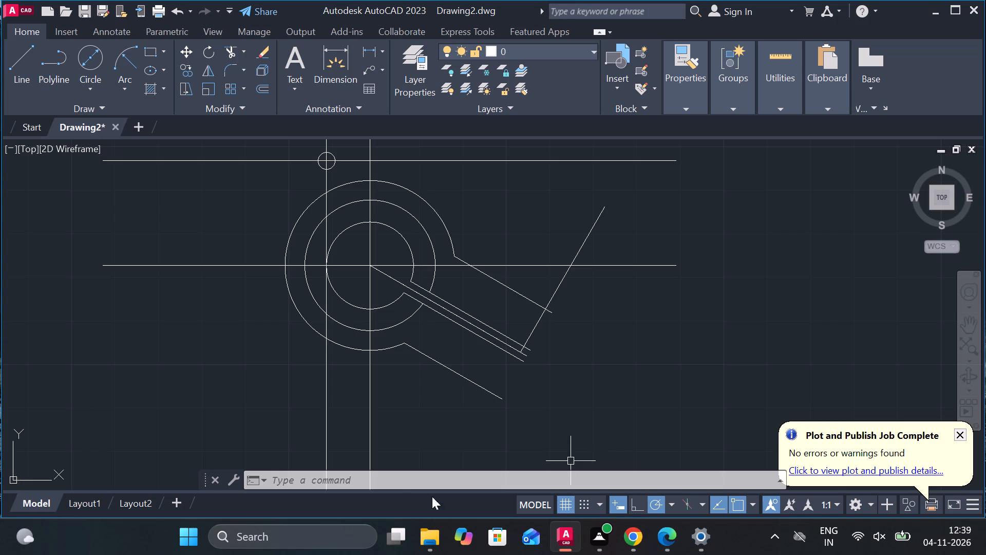
Stretch the perpendicular line's lower end at 240° past the arm's lower edge, and centre the line on the 330° centre line's end.
left_click(561, 276)
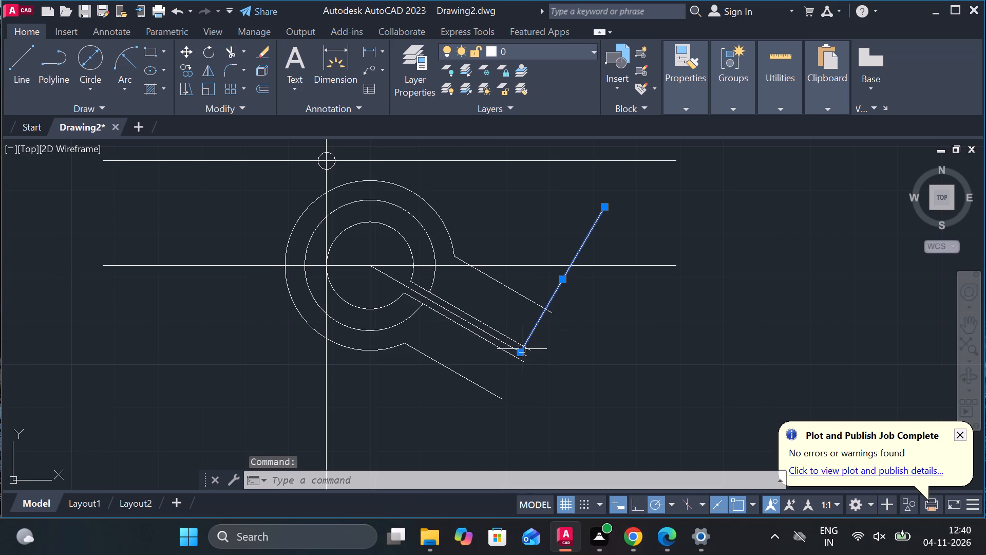
left_click(522, 354)
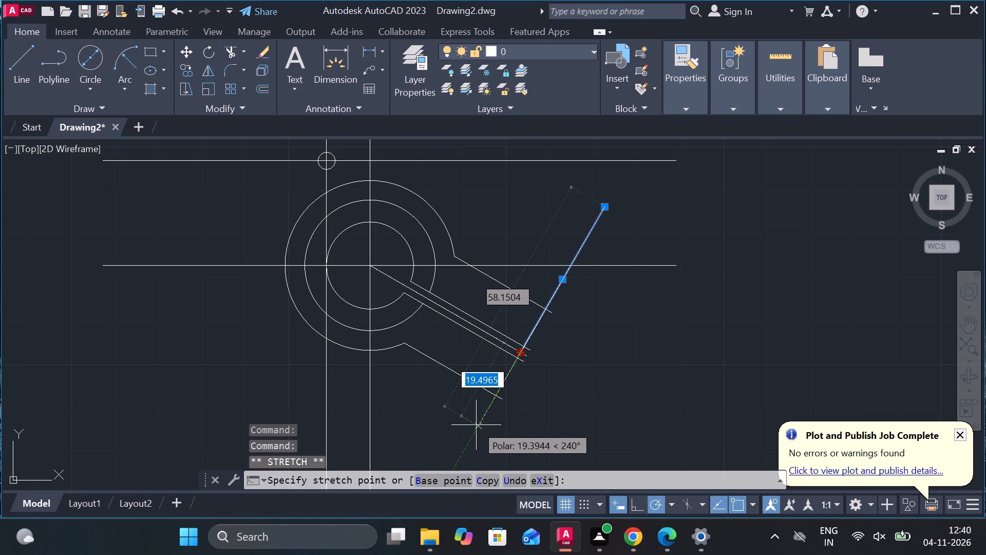
left_click(467, 448)
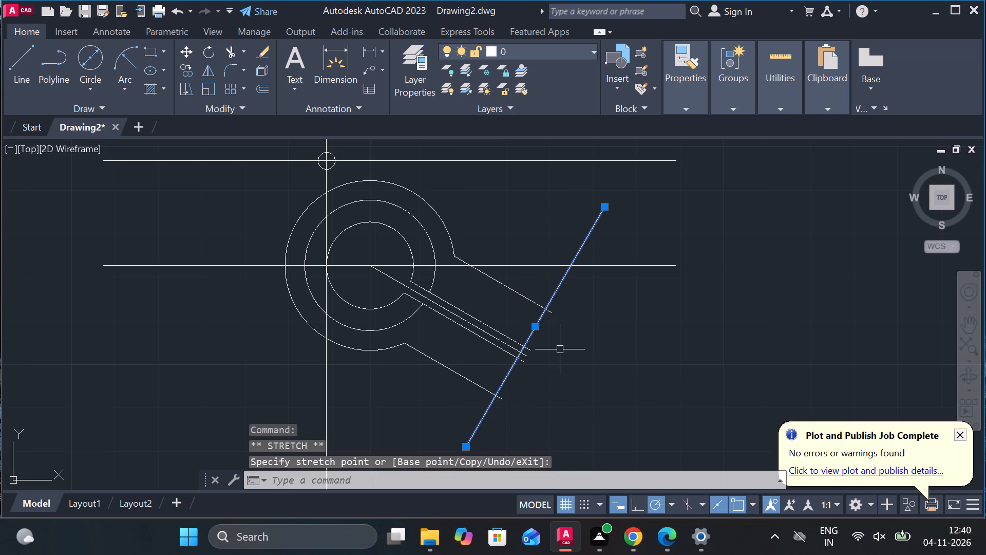
left_click(534, 327)
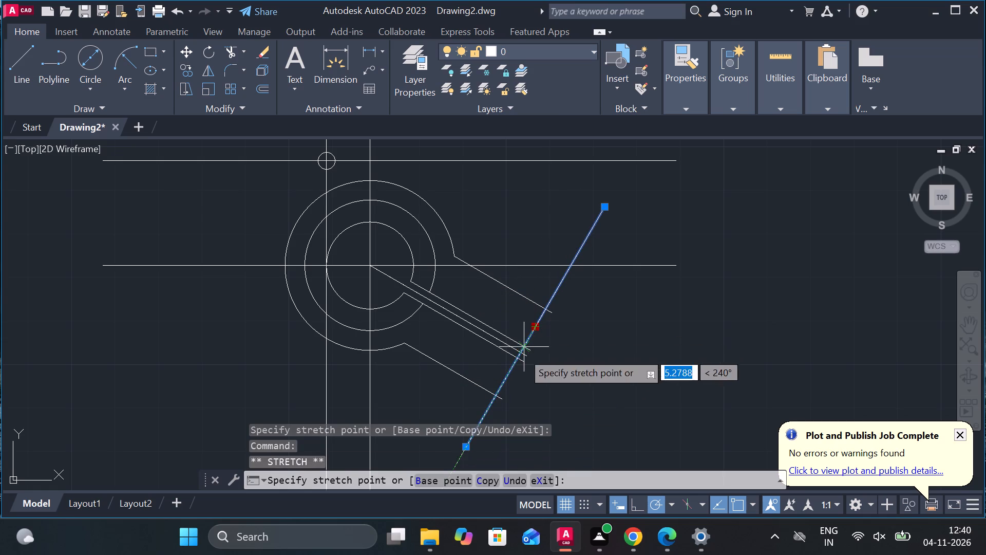
left_click(519, 355)
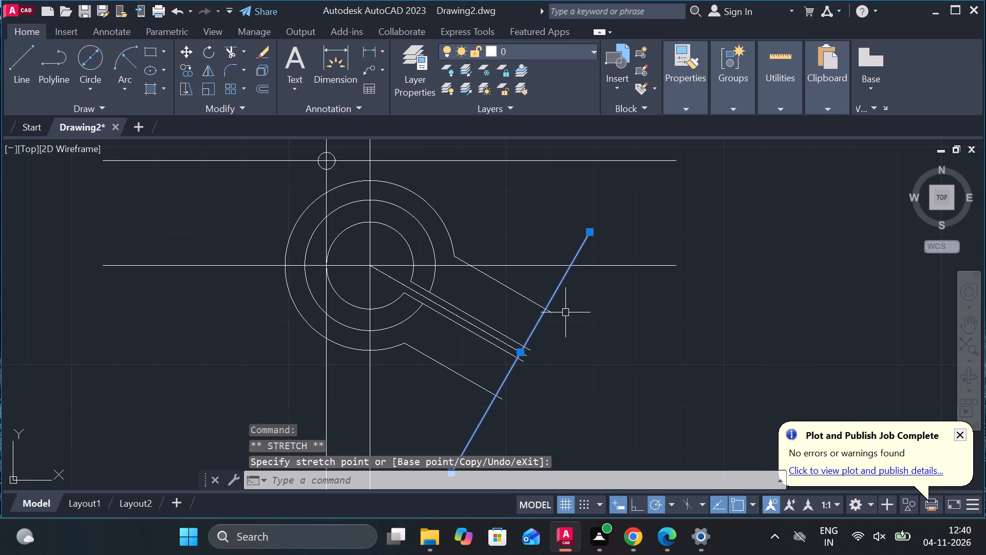
Trim the ends of the arm's outer edges, slot lines and centre line that project beyond the perpendicular line.
left_click(229, 52)
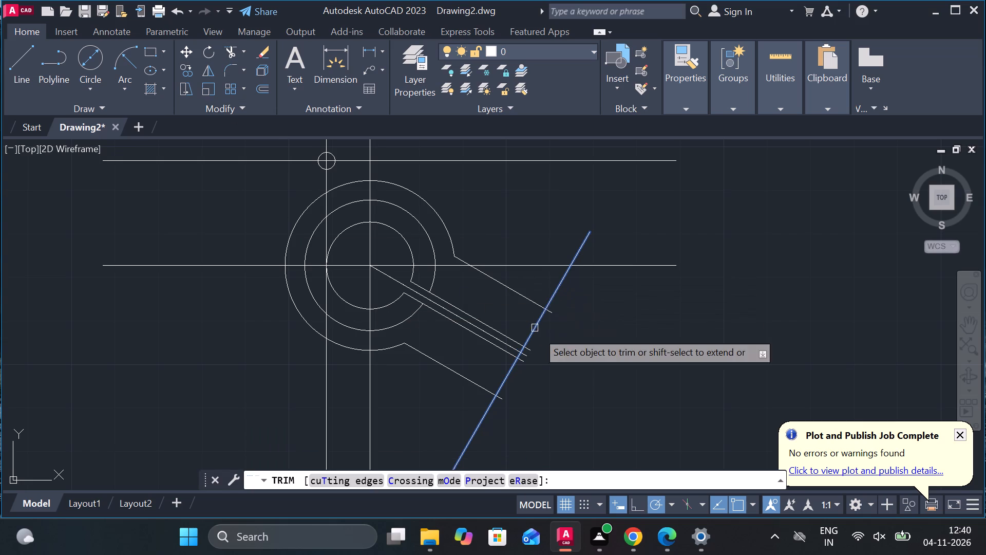
left_click(552, 313)
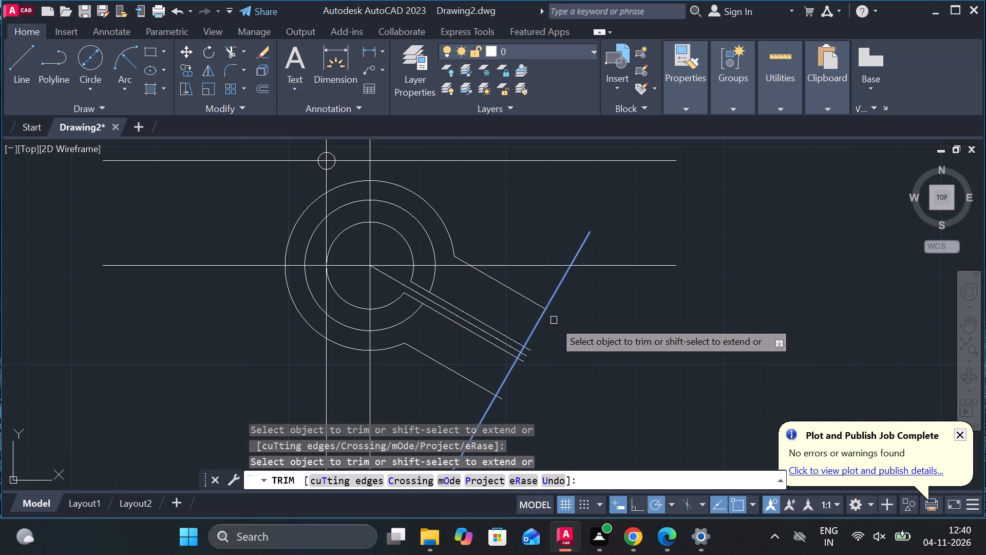
scroll(540, 348, "up", 2)
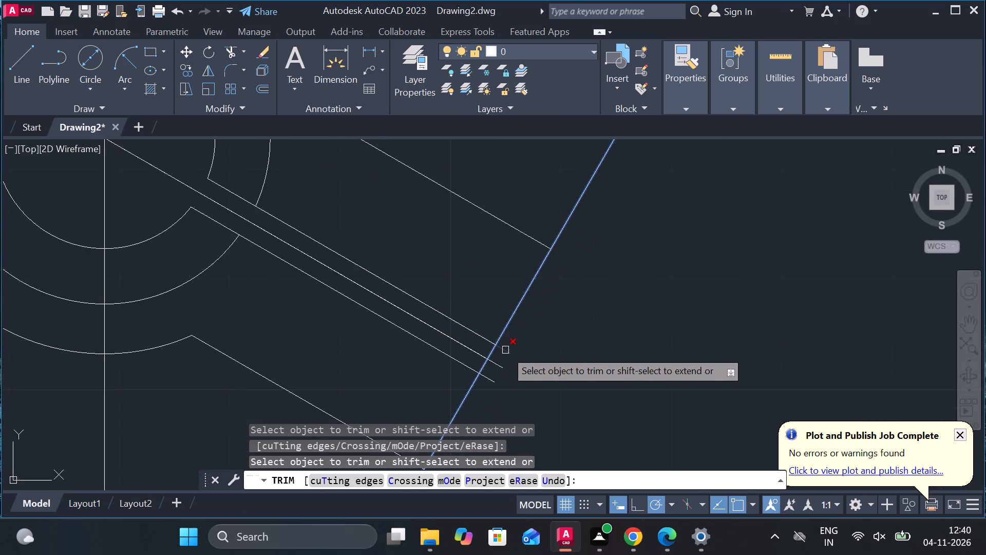
left_click(505, 350)
left_click(498, 367)
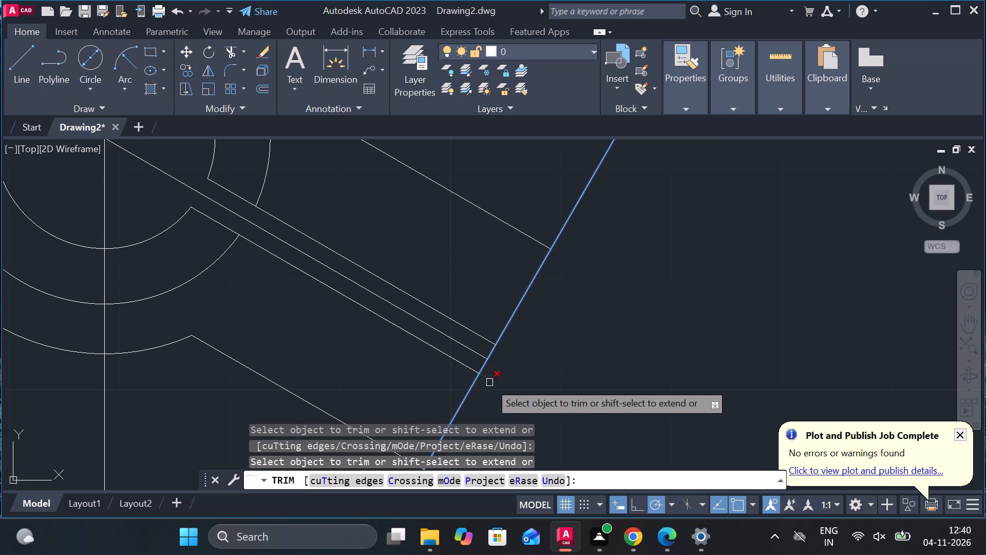
left_click(489, 382)
scroll(489, 369, "down", 3)
scroll(494, 391, "up", 1)
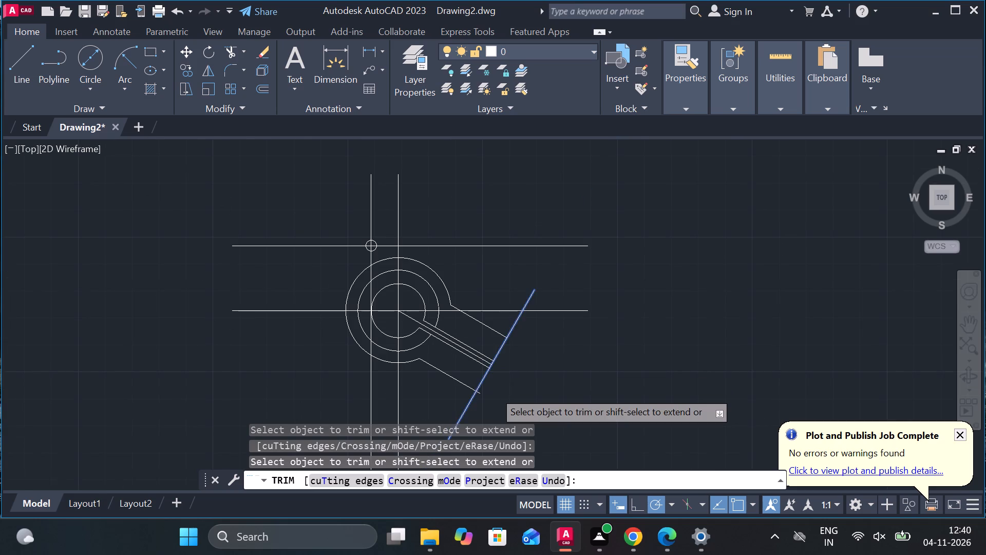
scroll(494, 391, "up", 1)
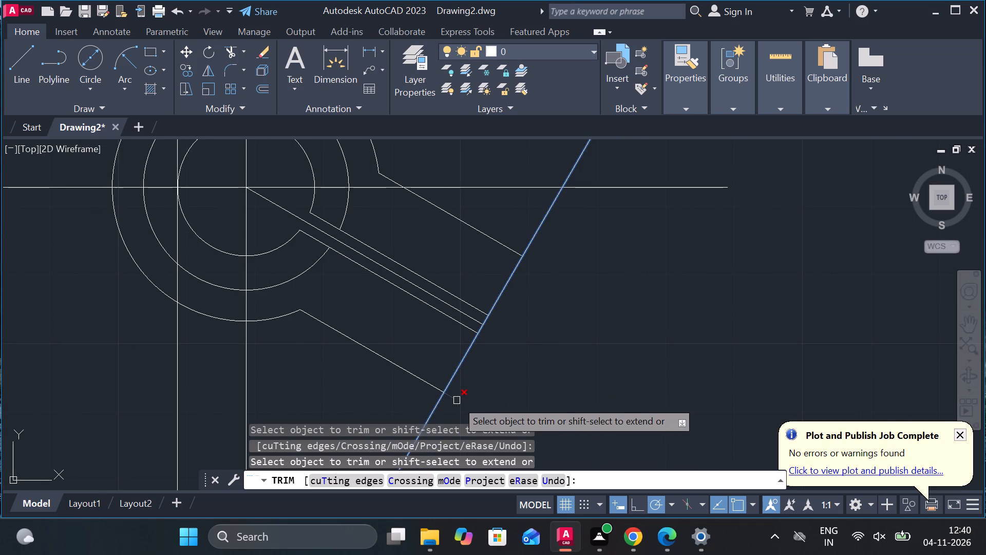
left_click(457, 400)
key("Escape")
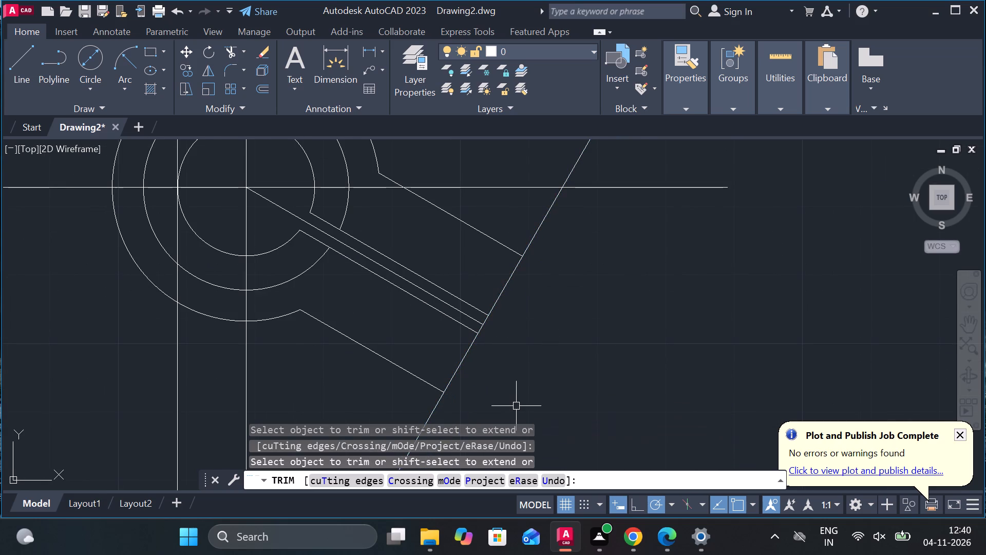
Lengthen the arm's upper outer edge and upper slot line by 10 each at 330°, past the perpendicular line.
left_click(462, 225)
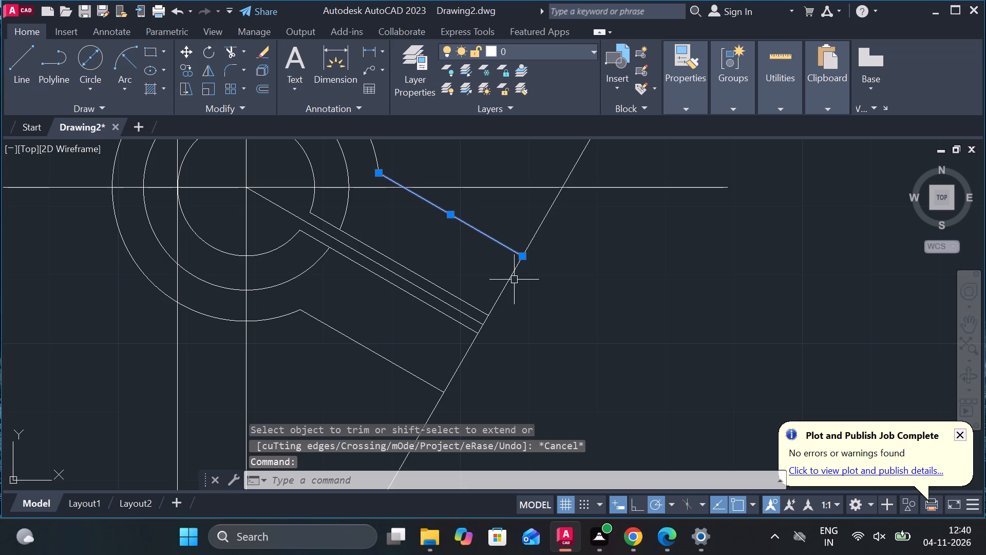
left_click(525, 257)
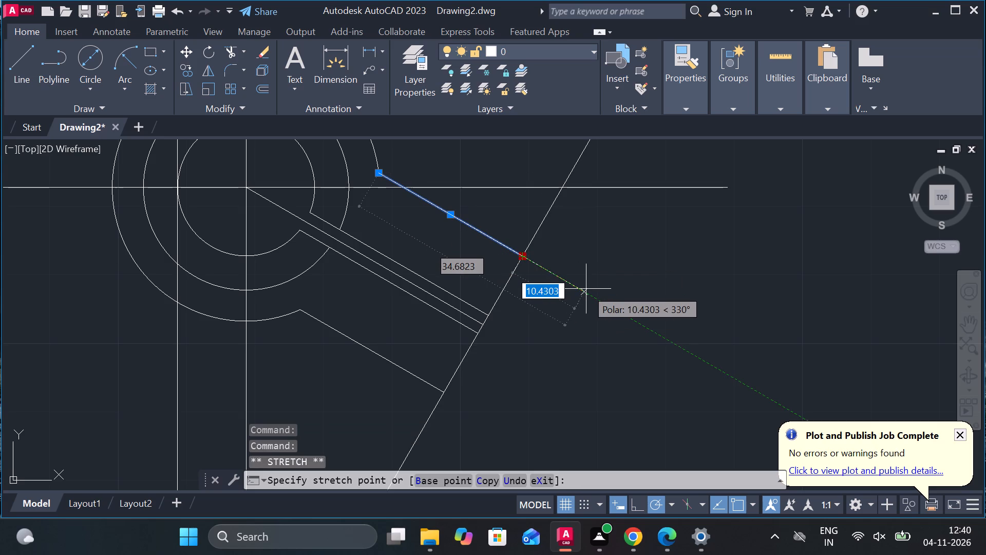
type("10")
key("Return")
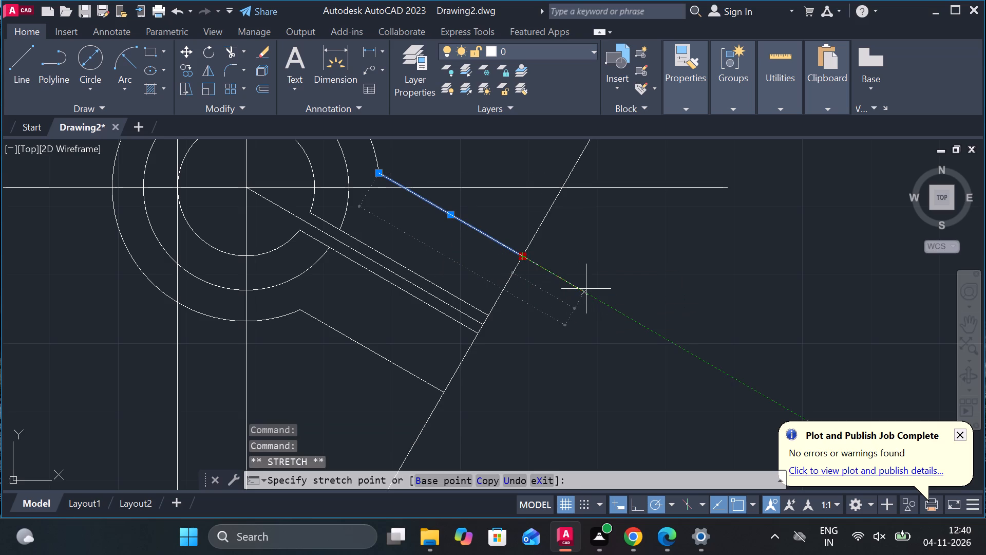
left_click(468, 303)
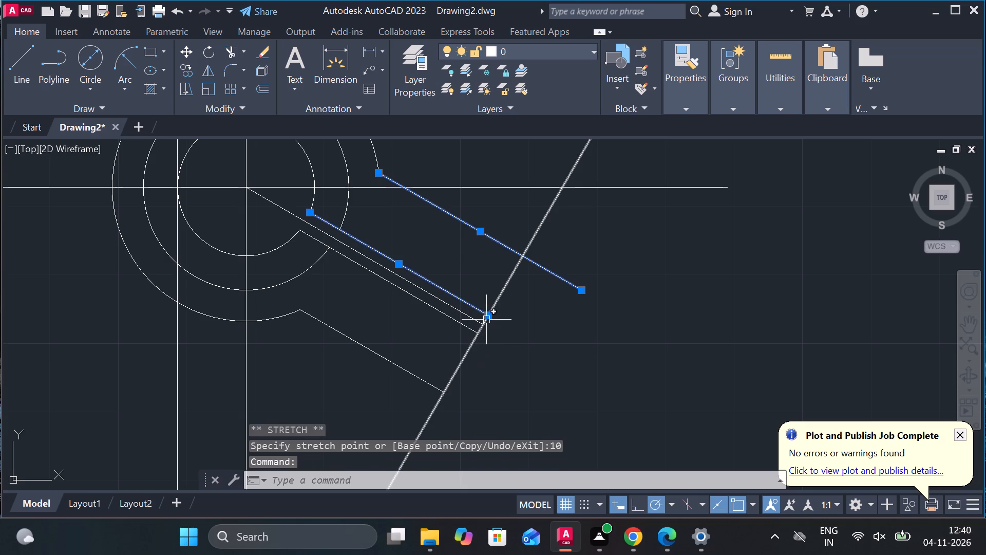
left_click(487, 315)
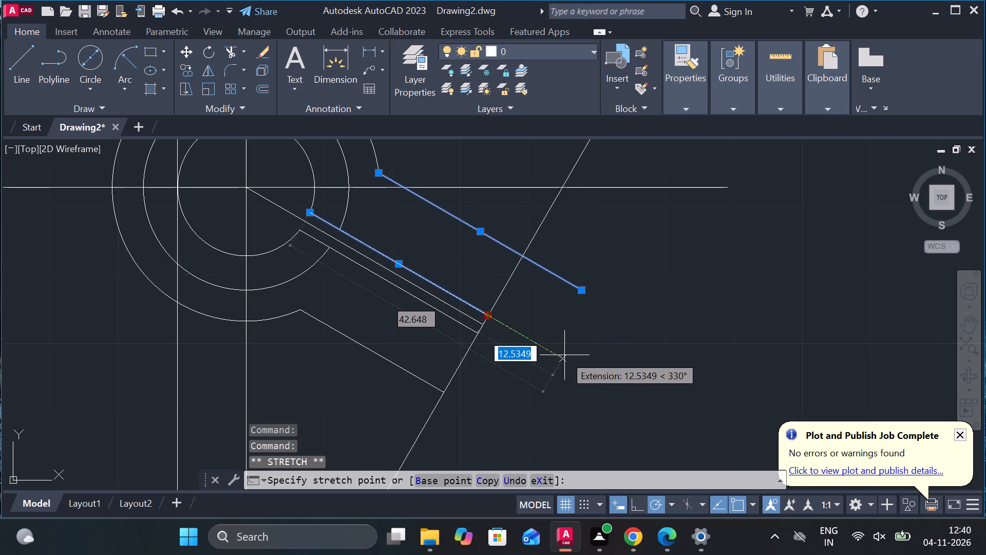
type("10")
key("Return")
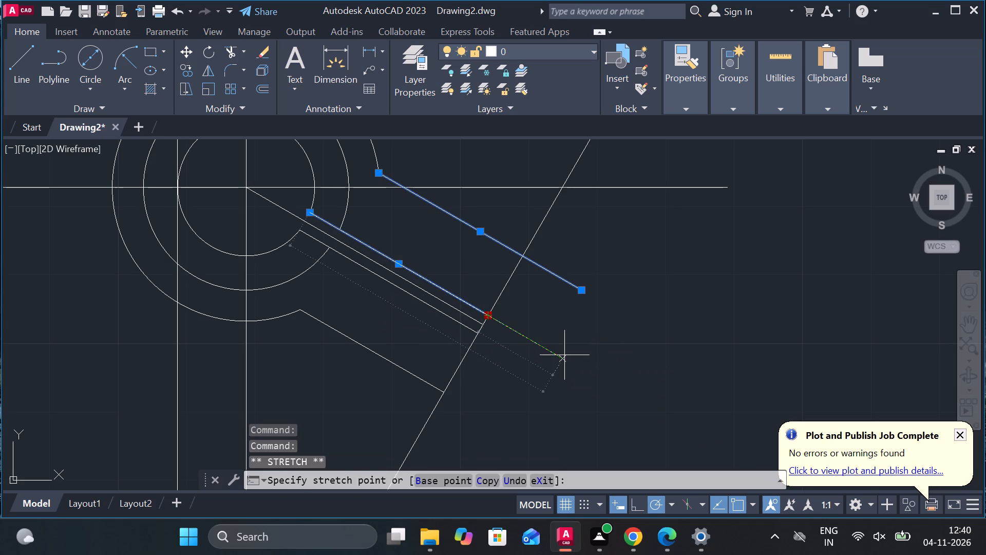
Lengthen the arm's centre line and lower slot line by 10 each at 330°, past the perpendicular line.
left_click(469, 314)
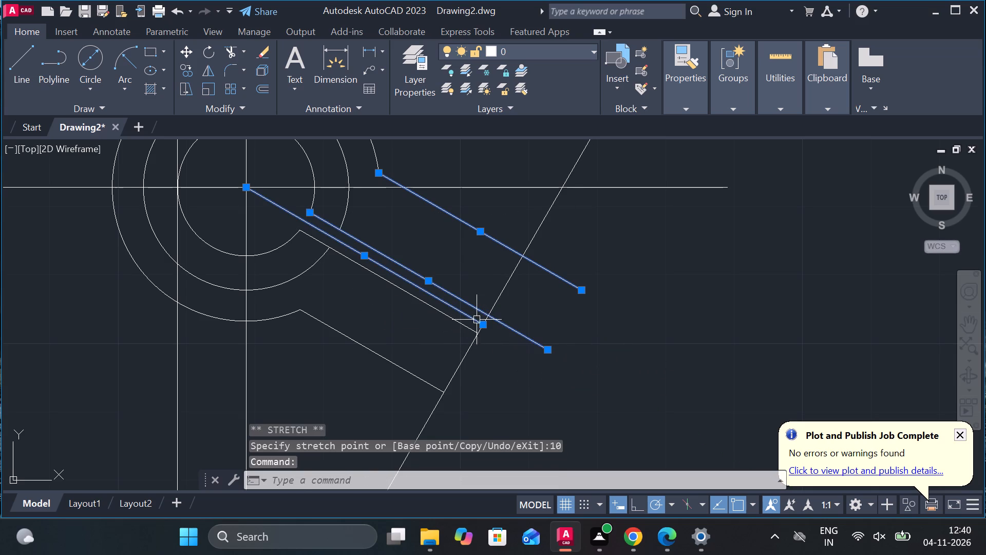
left_click(483, 327)
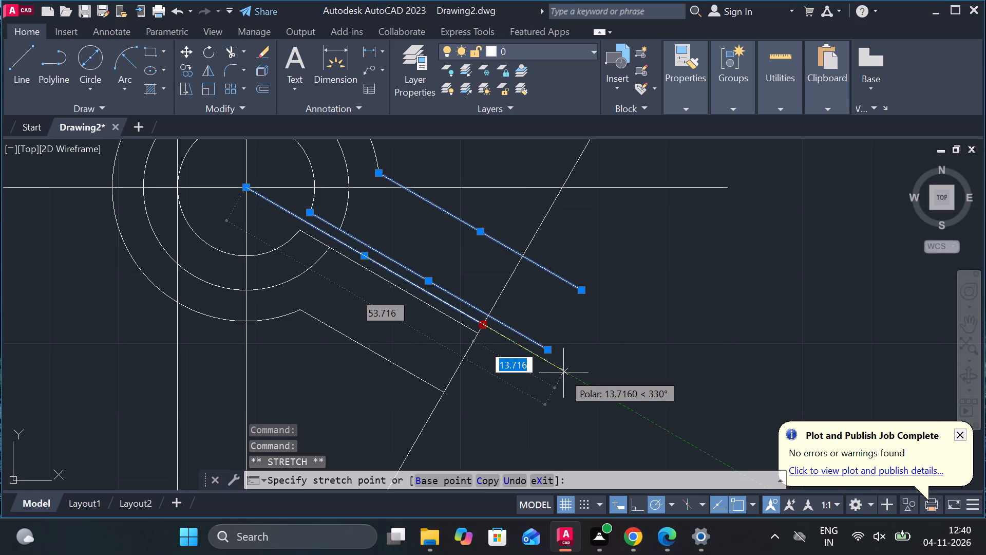
type("190")
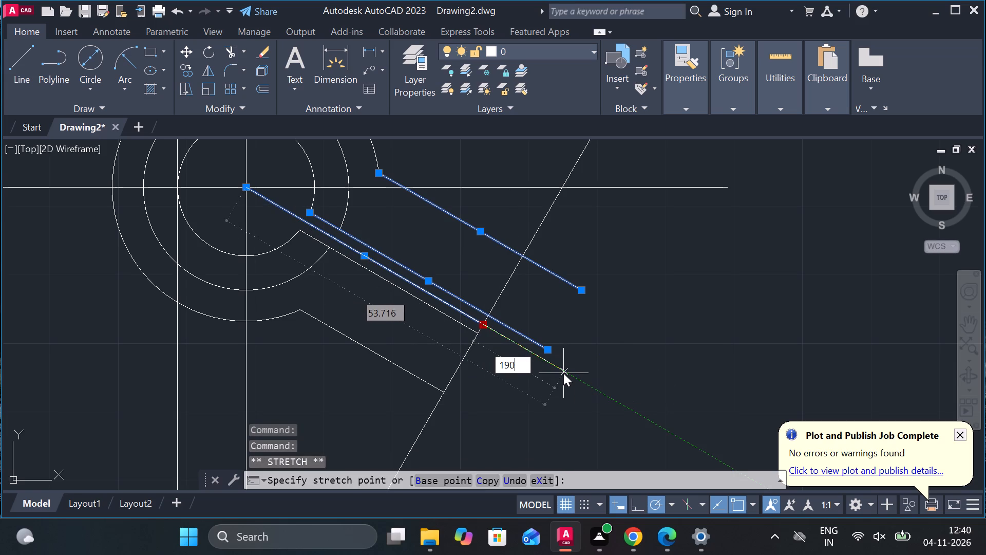
key("BackSpace")
key("BackSpace")
key("0")
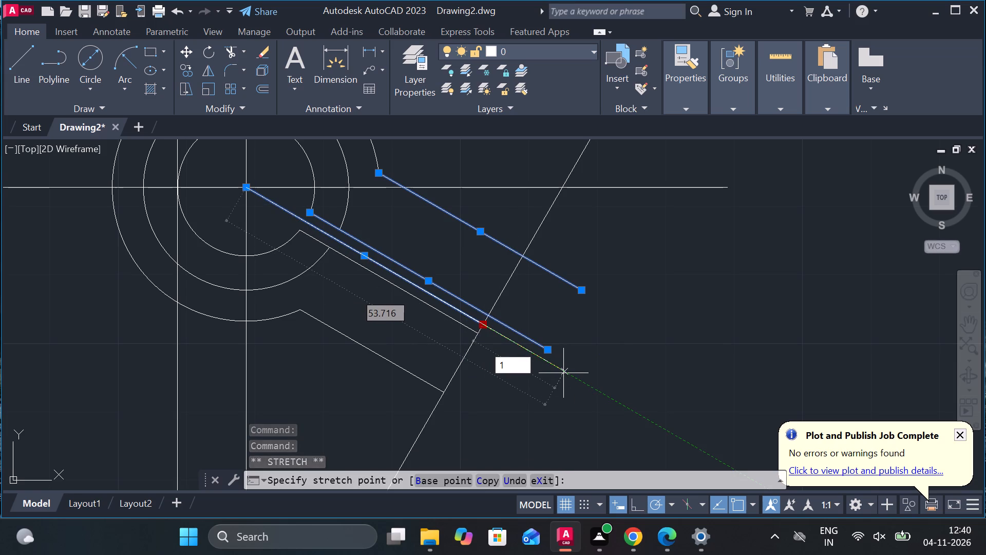
key("Return")
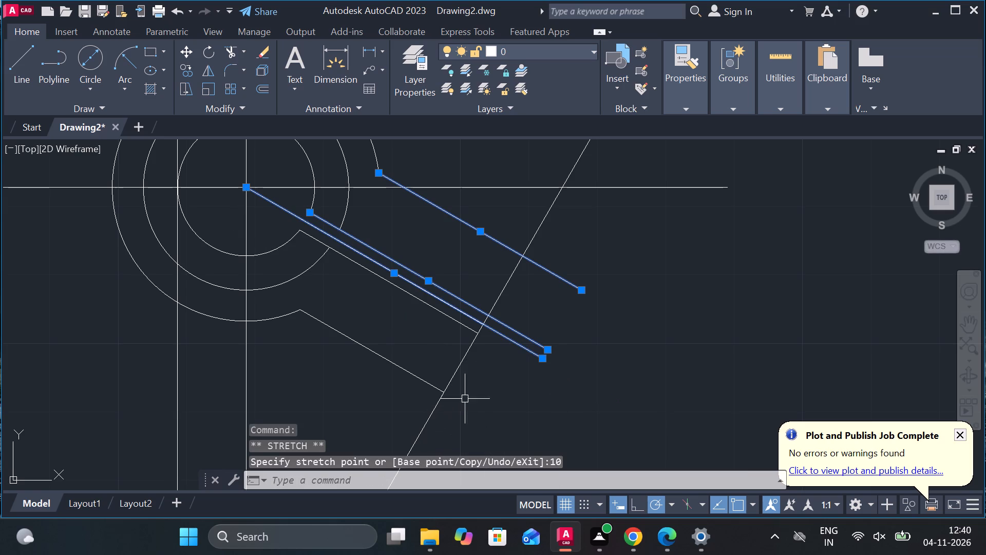
left_click(458, 324)
left_click(477, 332)
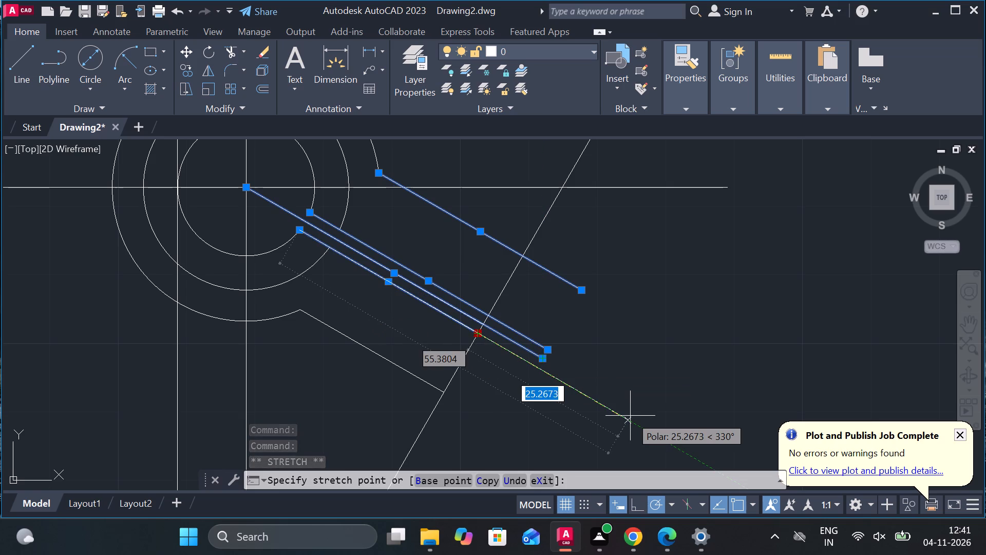
type("10")
key("Return")
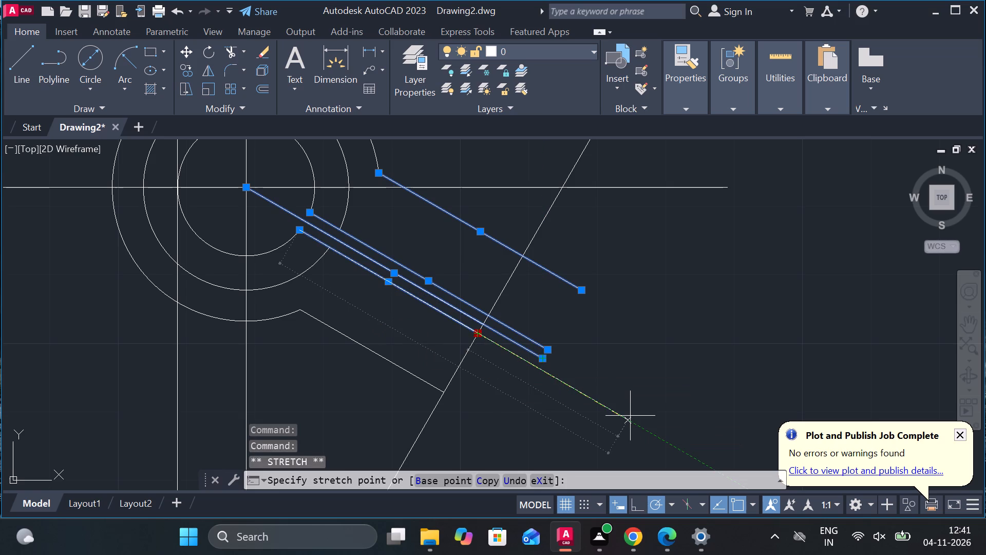
Lengthen the arm's lower outer edge by 10 at 330°, past the perpendicular line, and clear the selection.
left_click(388, 368)
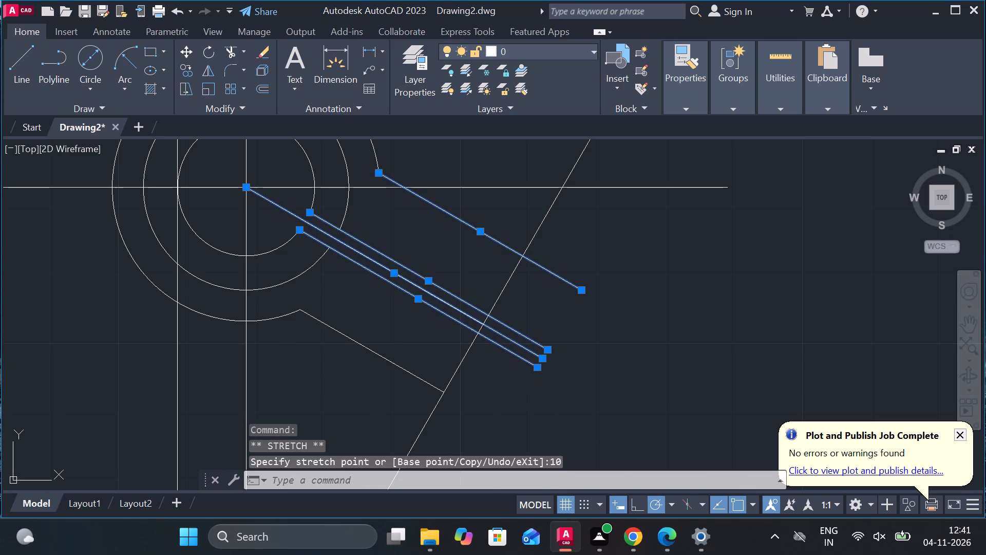
key("Escape")
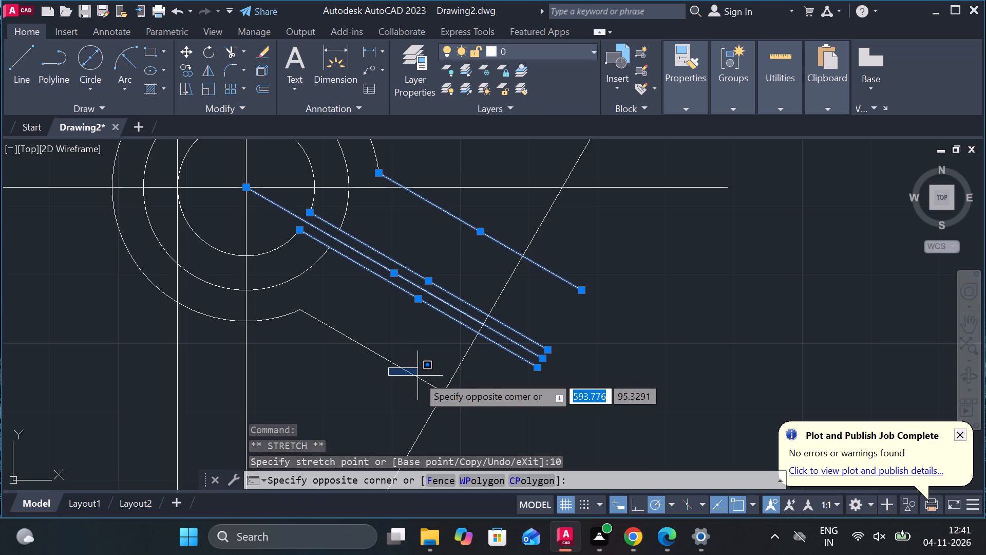
left_click(416, 379)
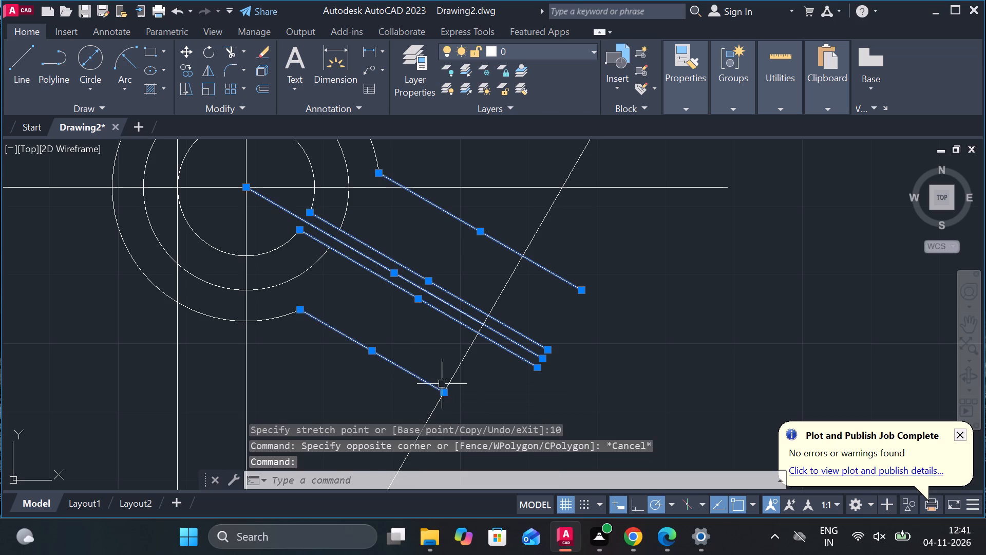
left_click(445, 394)
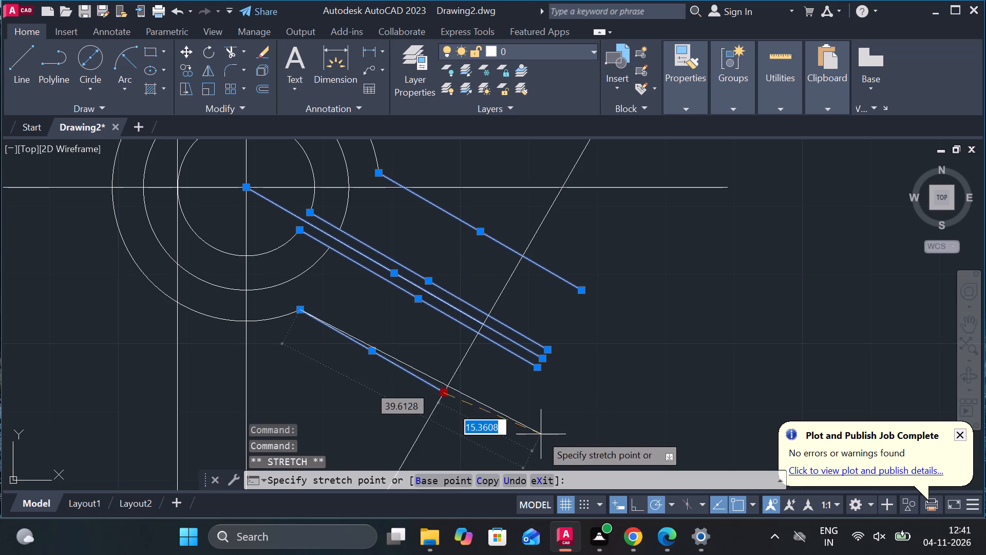
key("1")
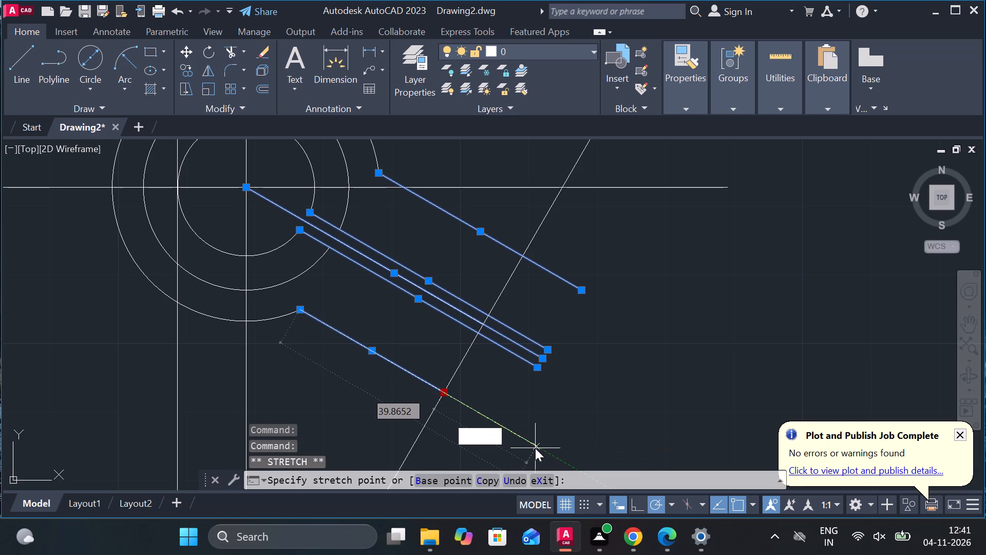
key("0")
key("Return")
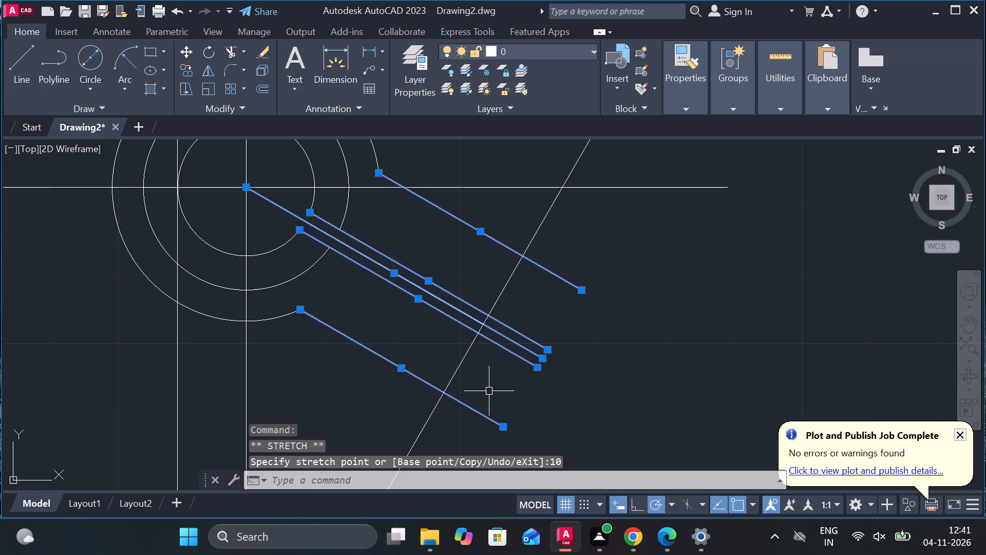
key("Escape")
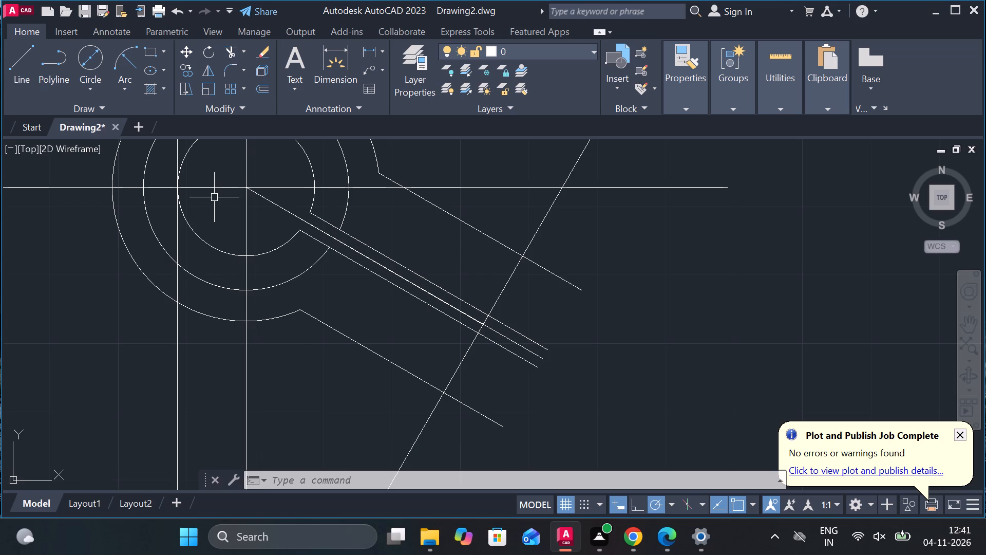
Trim both ends of the perpendicular line where they project beyond the arm's upper and lower outer edges.
left_click(231, 51)
left_click(427, 427)
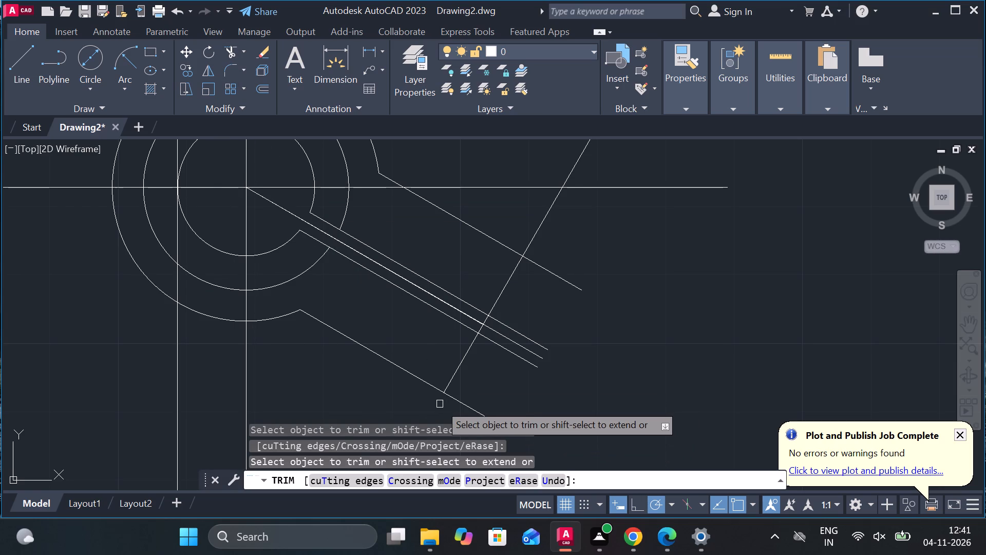
left_click(544, 226)
left_click(571, 171)
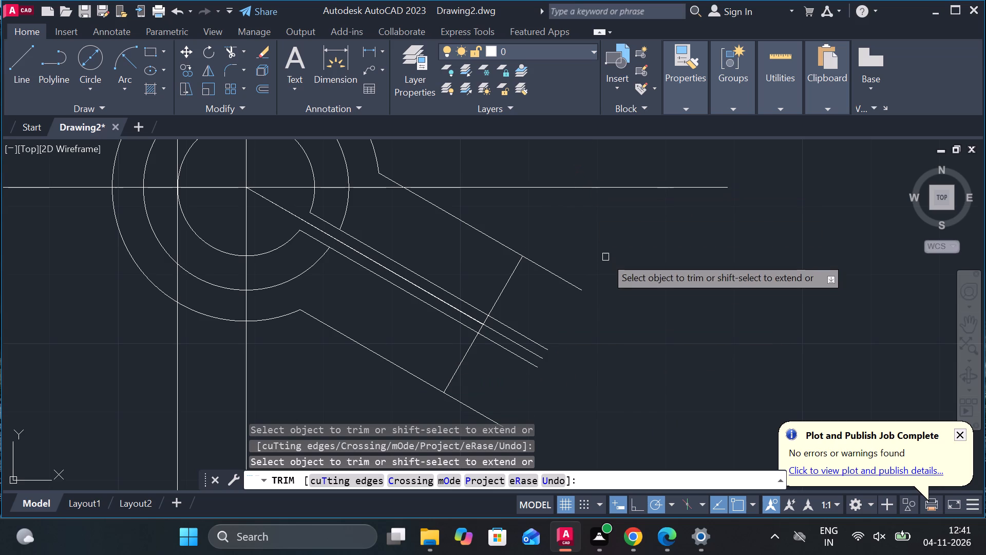
Draw a line joining the outer ends of the arm's lower and upper edges to close its end.
key("Escape")
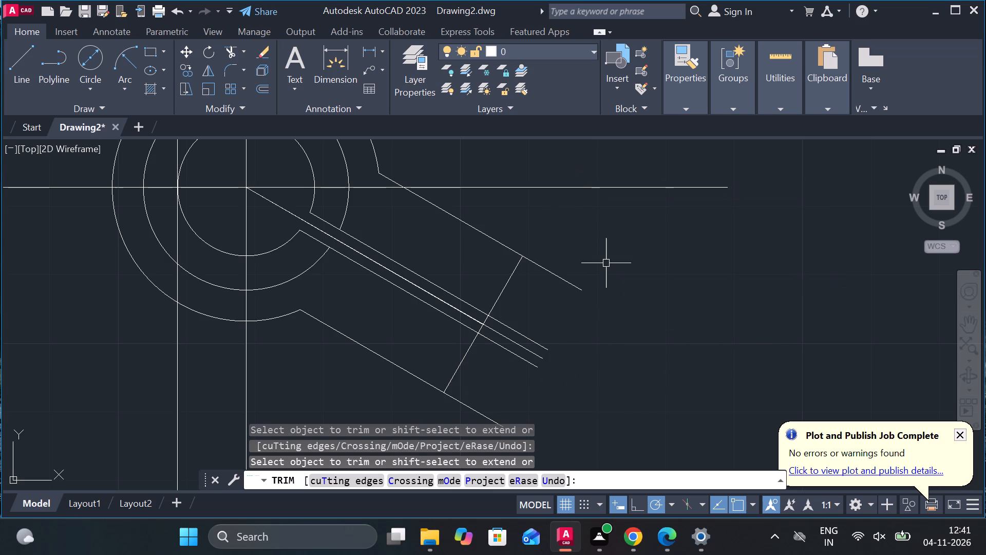
scroll(611, 291, "down", 1)
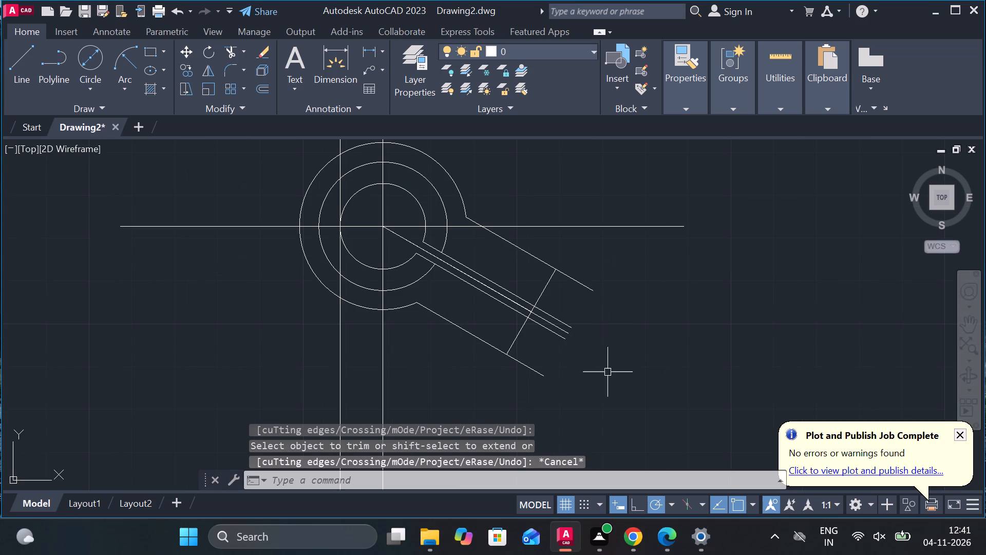
scroll(536, 356, "up", 2)
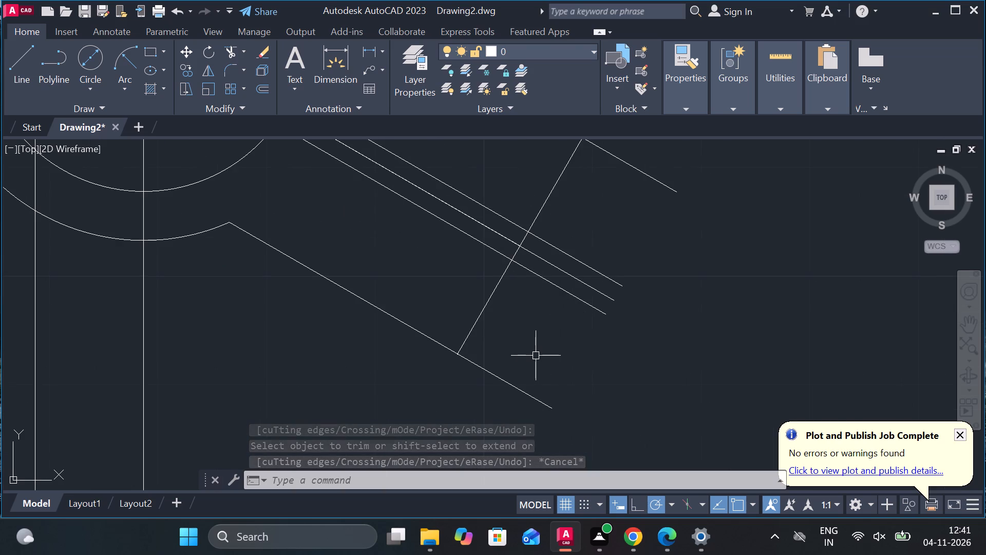
scroll(536, 356, "down", 1)
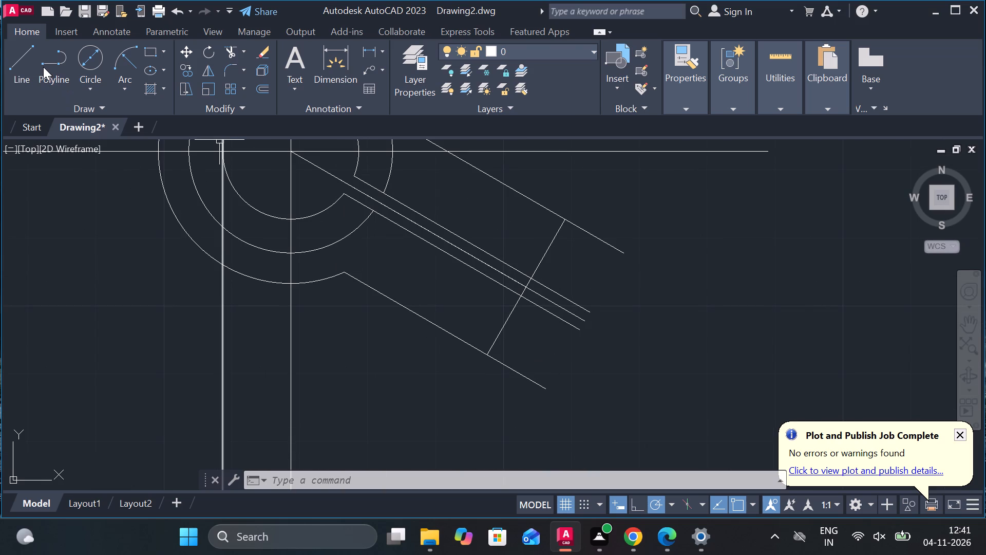
left_click(29, 67)
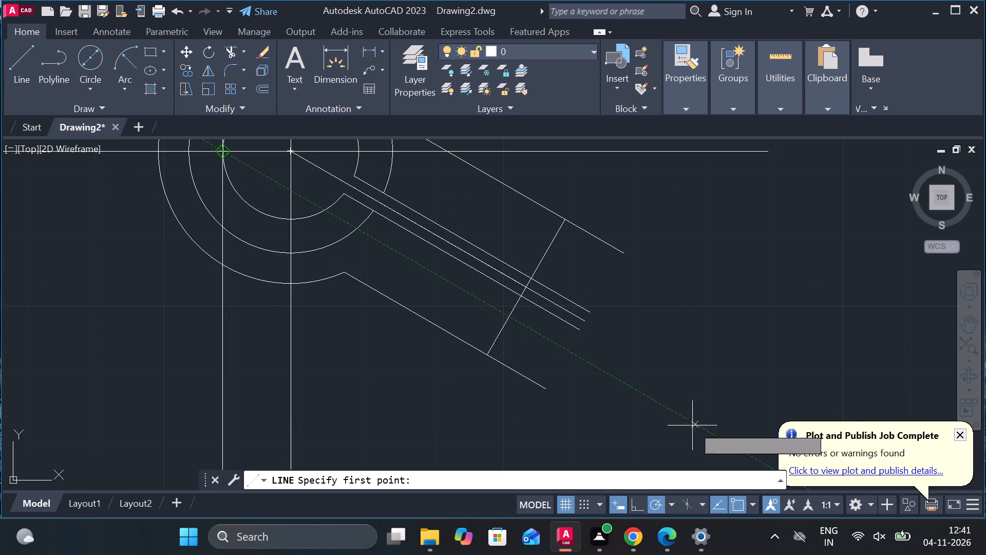
left_click(542, 386)
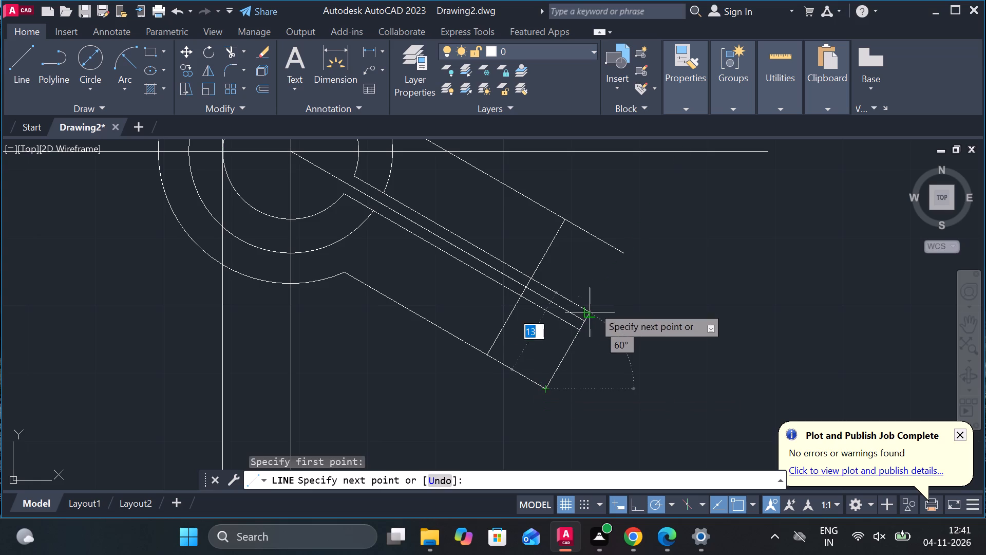
left_click(624, 256)
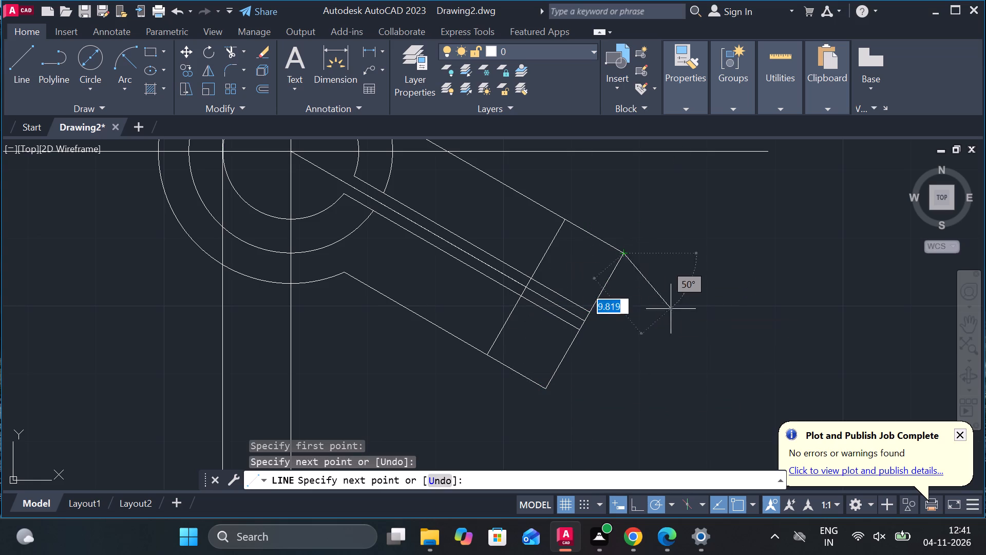
key("Escape")
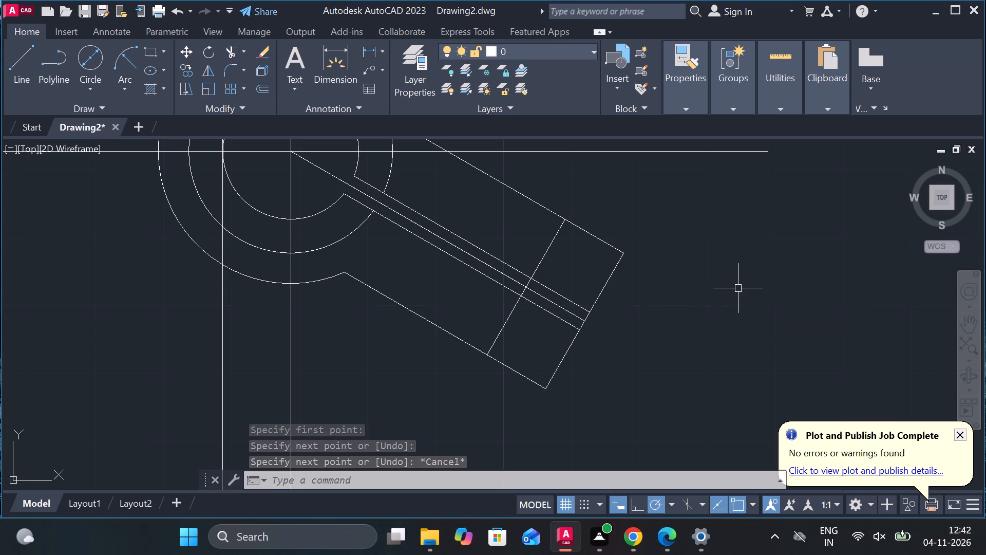
Copy the perpendicular cross line 4.5 to each side along the arm, at 330° and at 150°.
left_click(549, 250)
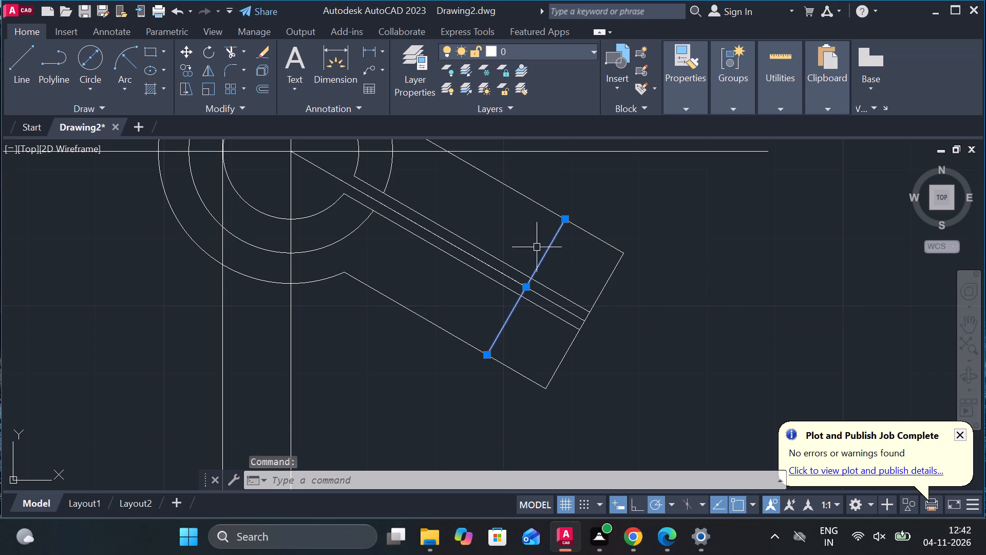
left_click(185, 70)
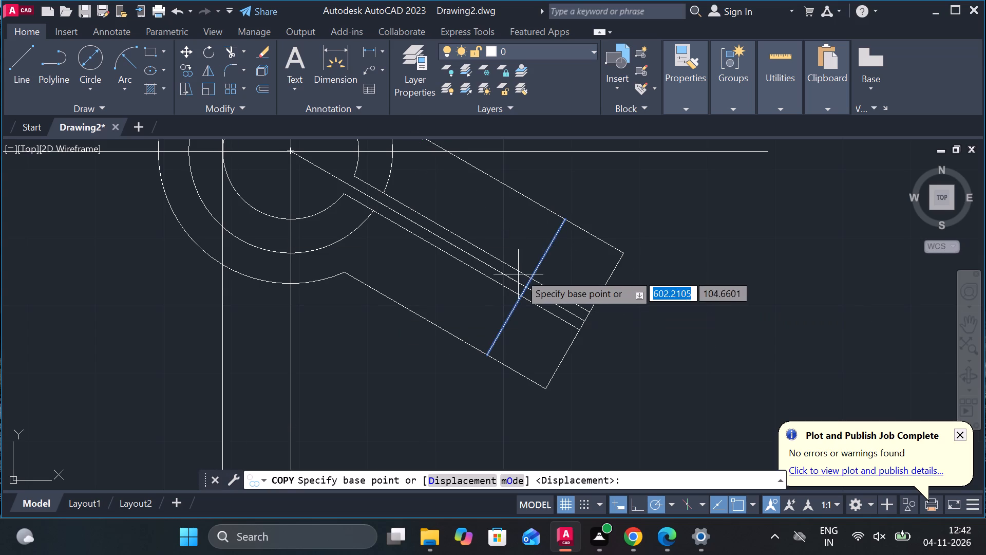
left_click(551, 244)
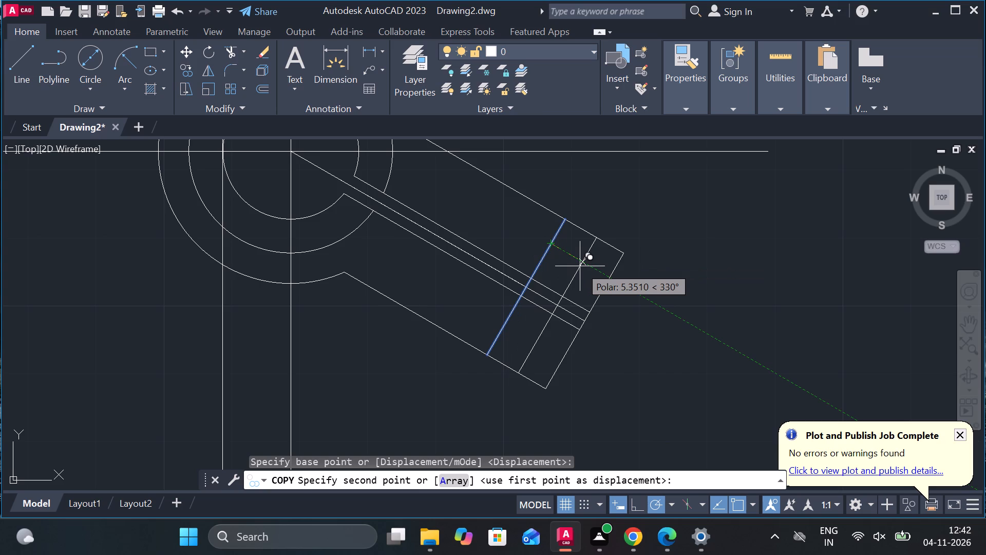
key("4")
type(".5")
key("Return")
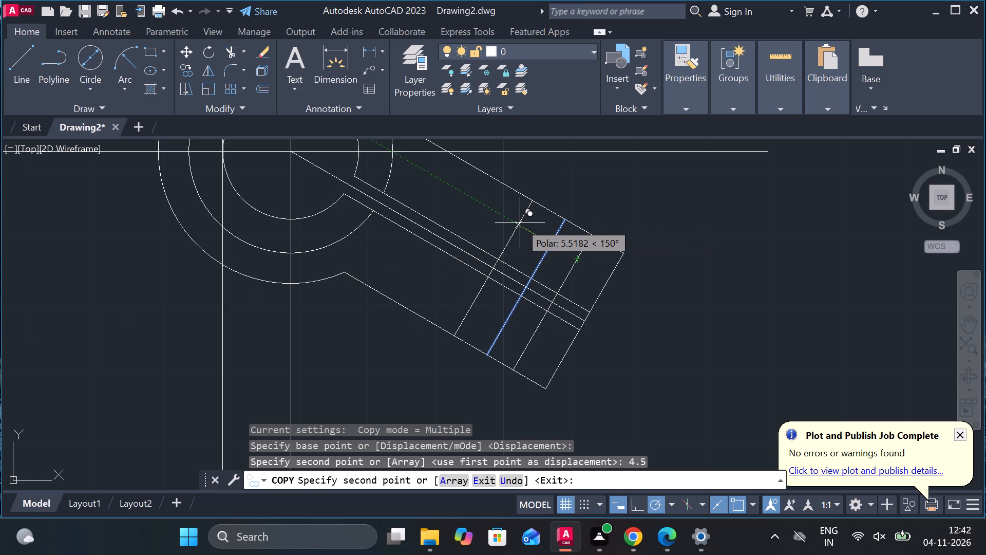
key("4")
type(".5")
key("Return")
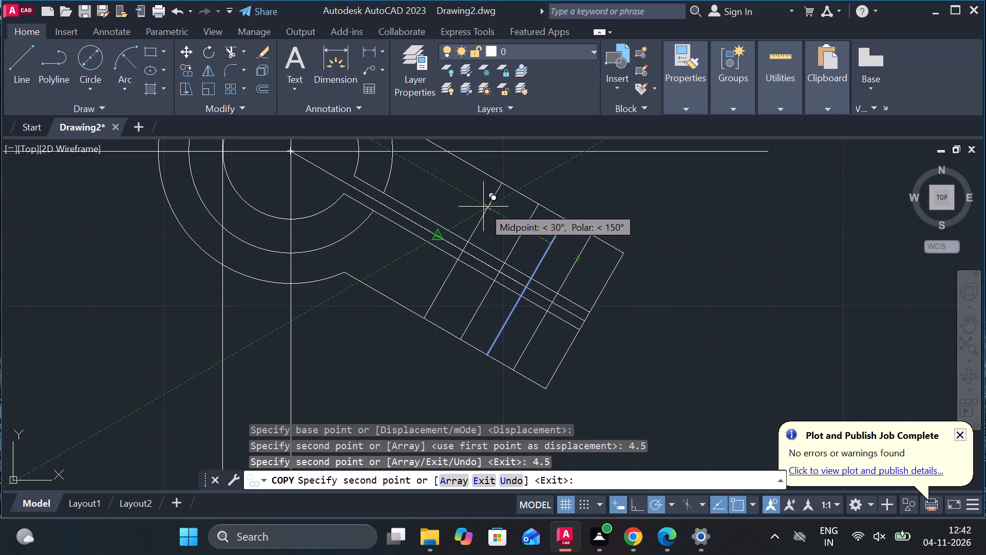
Place further copies of the perpendicular line 4 to each side, at 150° and at 330°, and finish copying.
key("4")
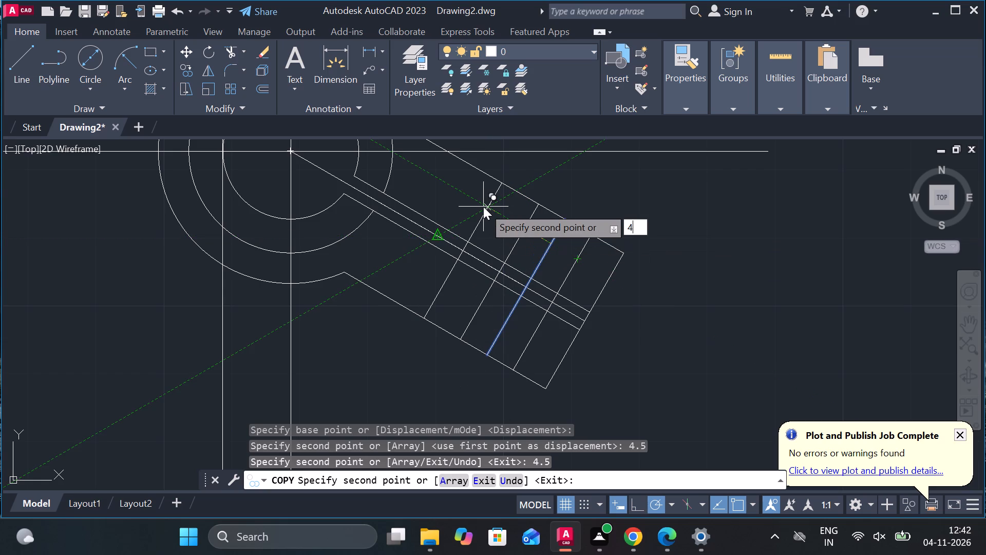
key("Return")
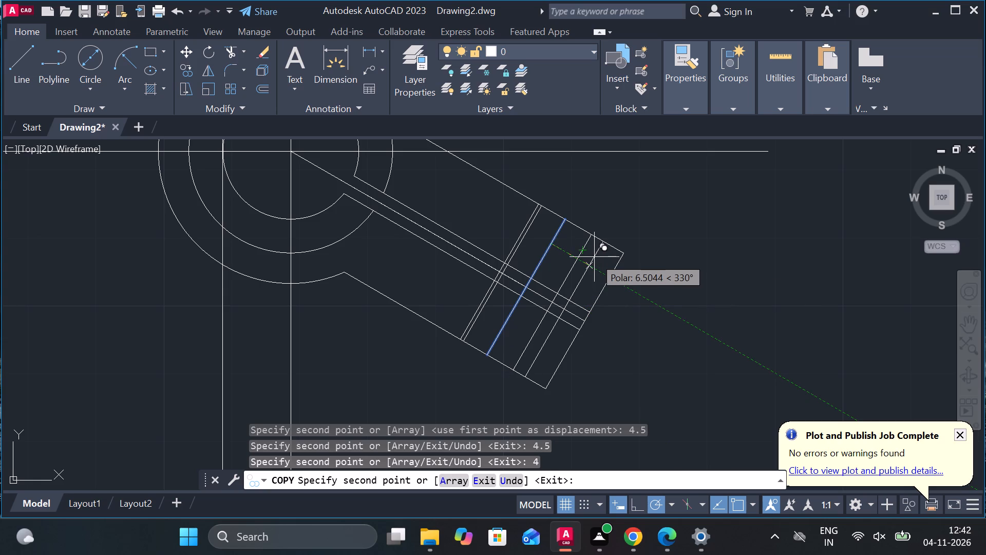
key("4")
key("Return")
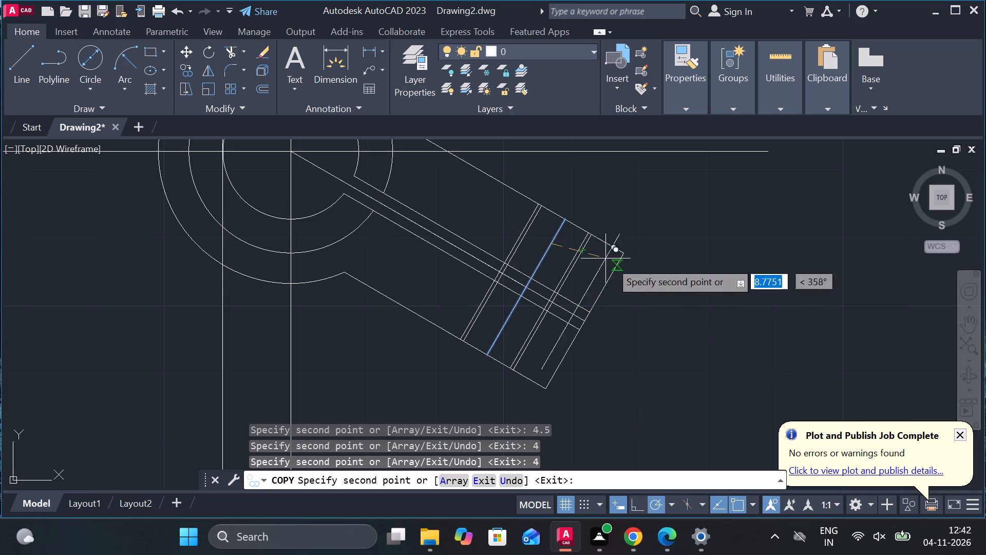
key("Escape")
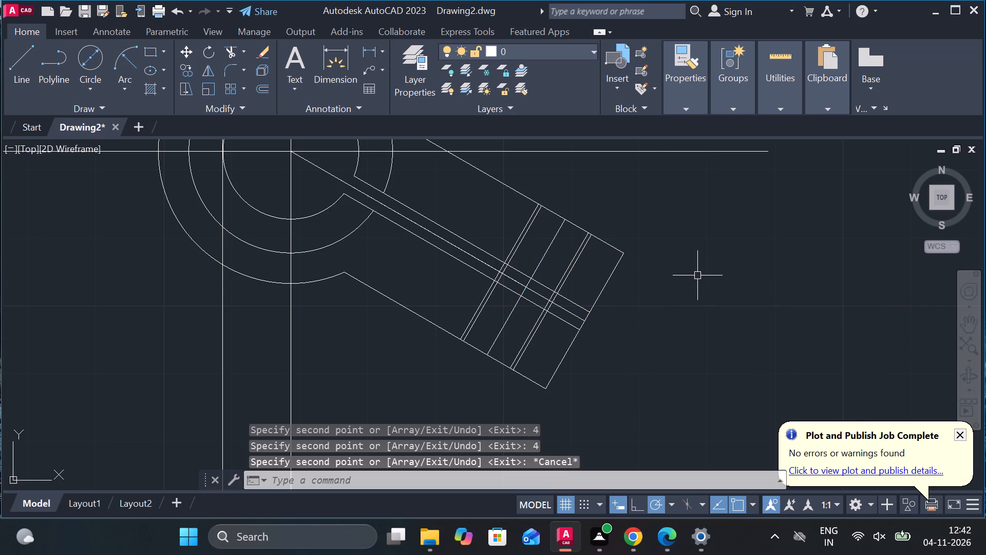
Trim both 4-offset cross-line copies between the slot's upper line and the arm's upper outer edge.
left_click(232, 52)
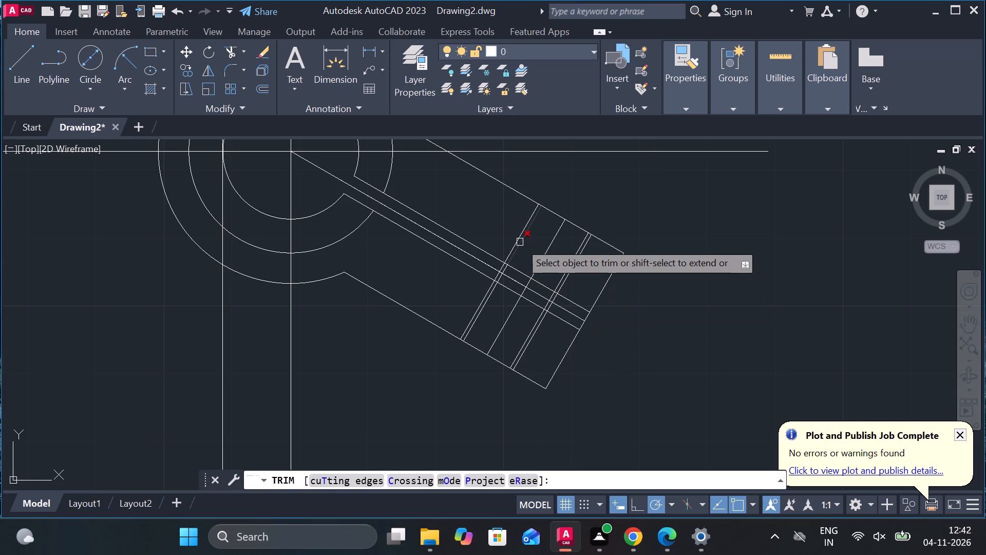
left_click(524, 247)
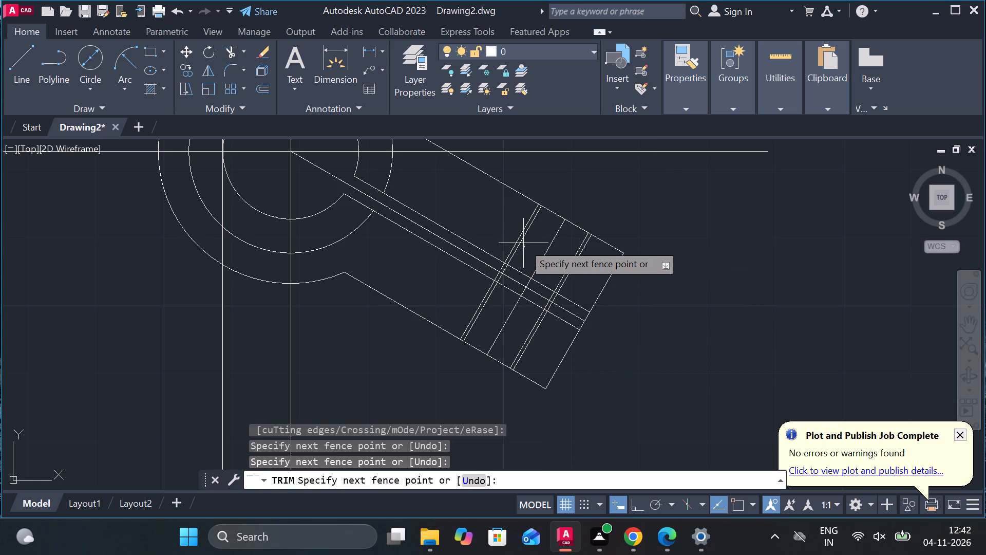
left_click(520, 238)
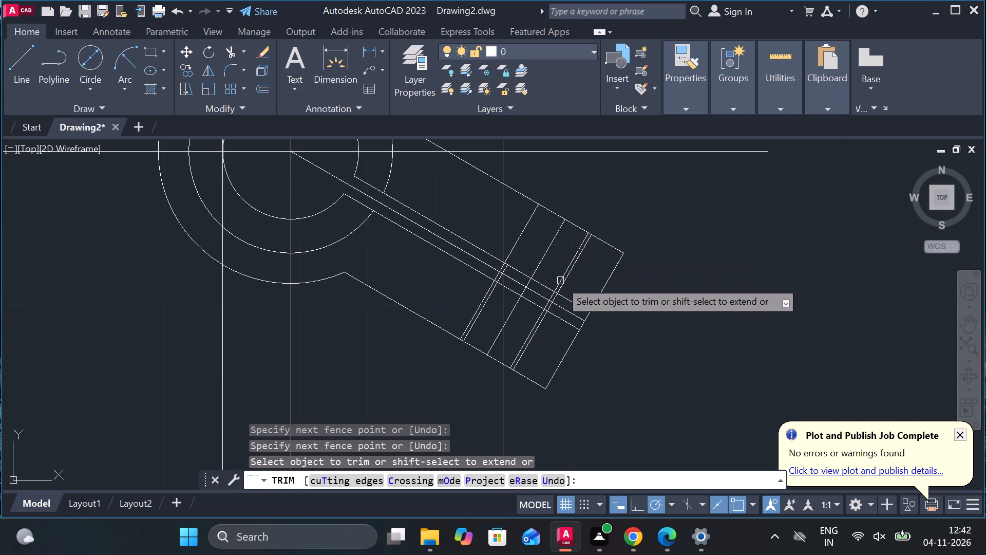
left_click(561, 273)
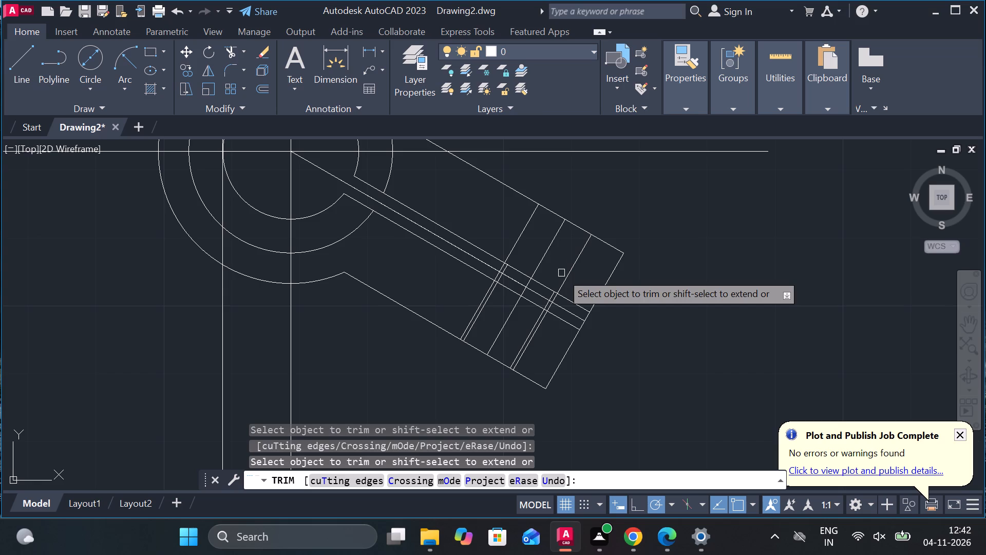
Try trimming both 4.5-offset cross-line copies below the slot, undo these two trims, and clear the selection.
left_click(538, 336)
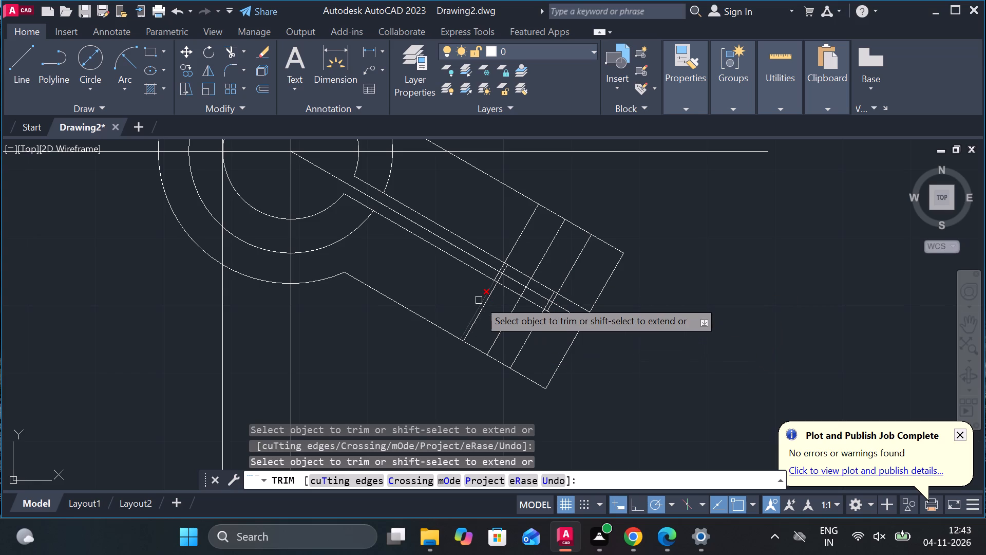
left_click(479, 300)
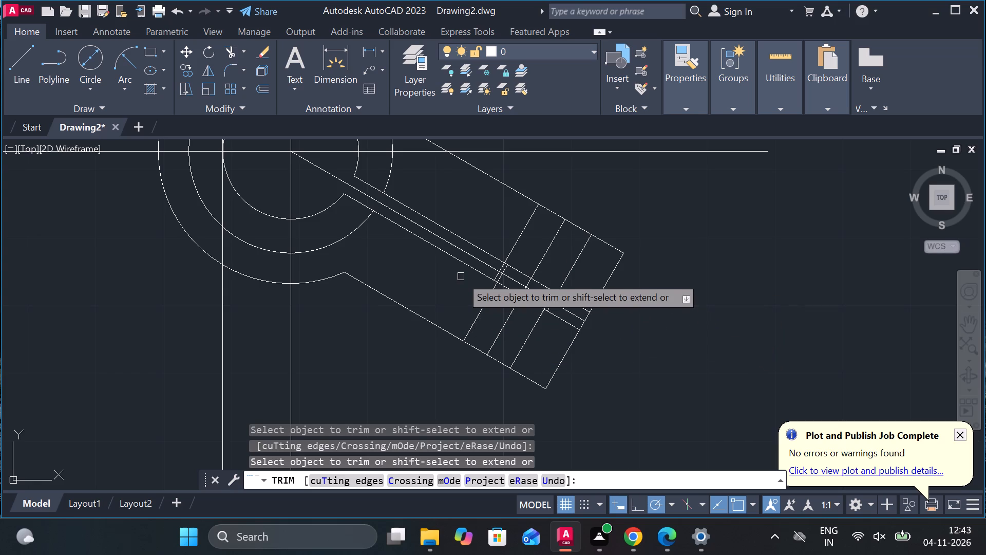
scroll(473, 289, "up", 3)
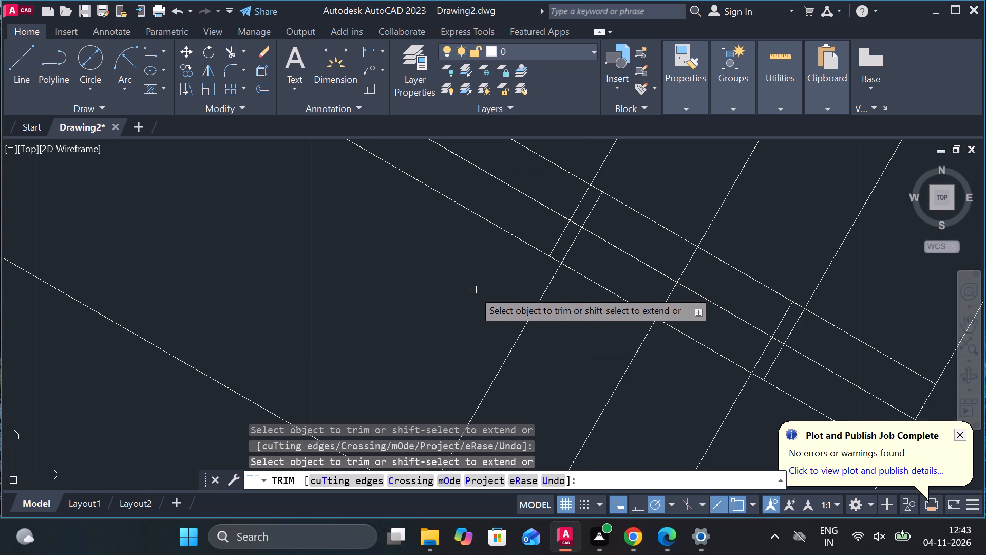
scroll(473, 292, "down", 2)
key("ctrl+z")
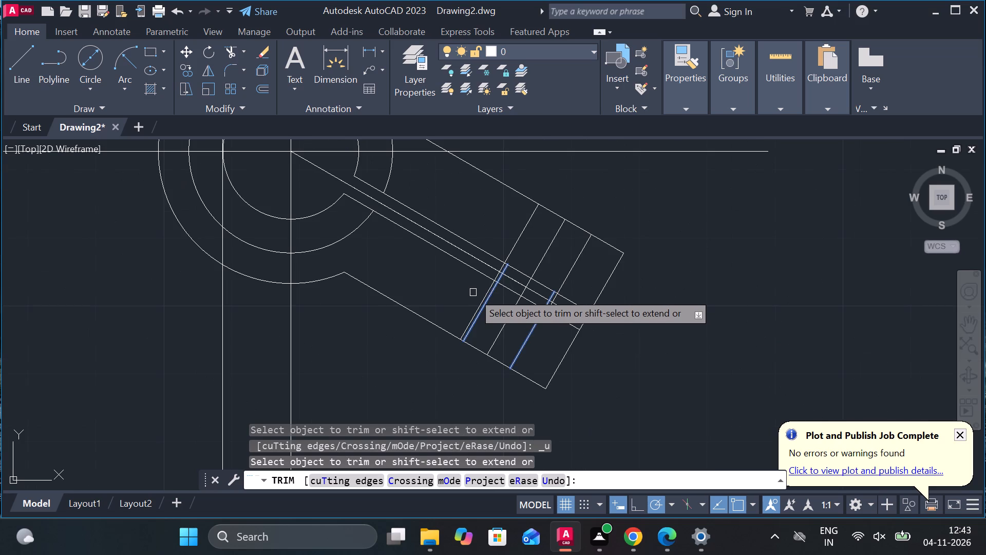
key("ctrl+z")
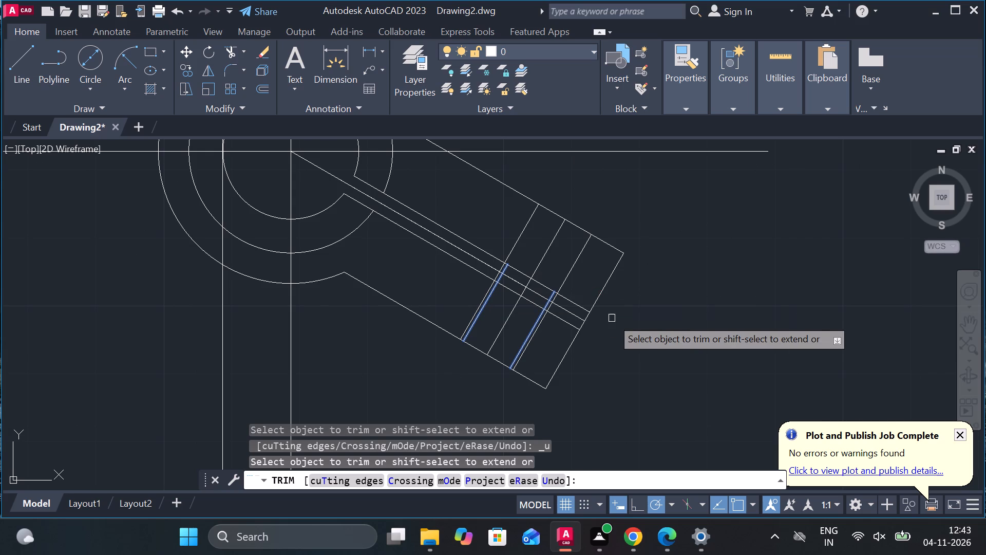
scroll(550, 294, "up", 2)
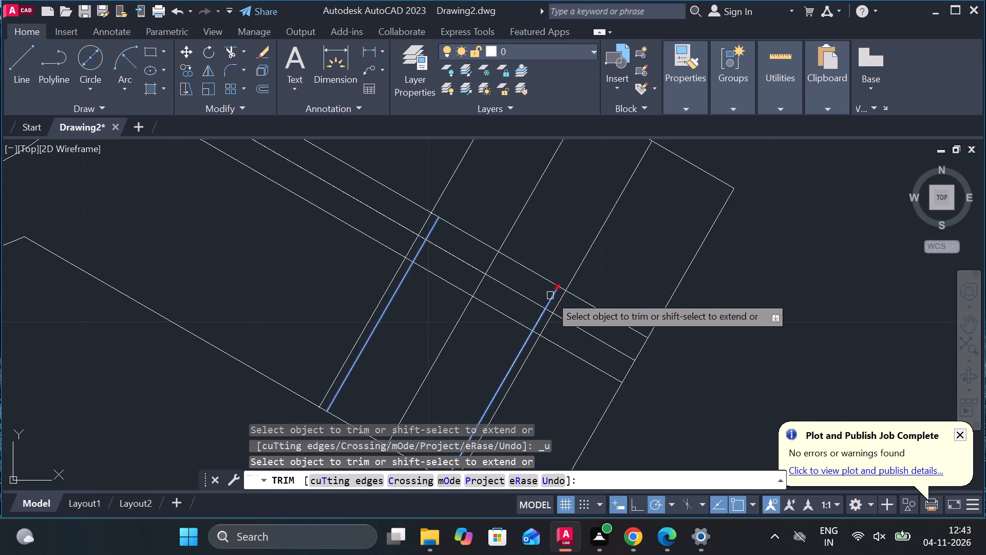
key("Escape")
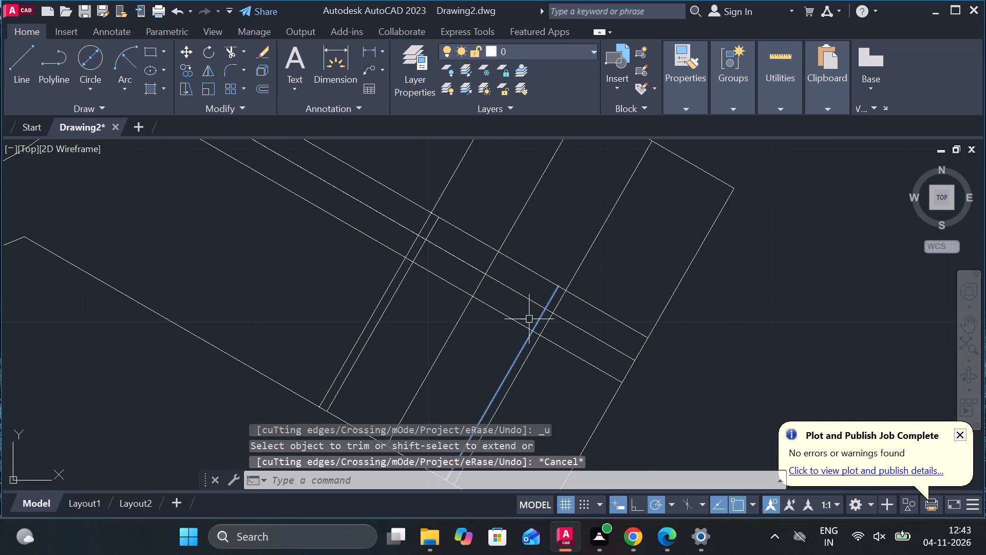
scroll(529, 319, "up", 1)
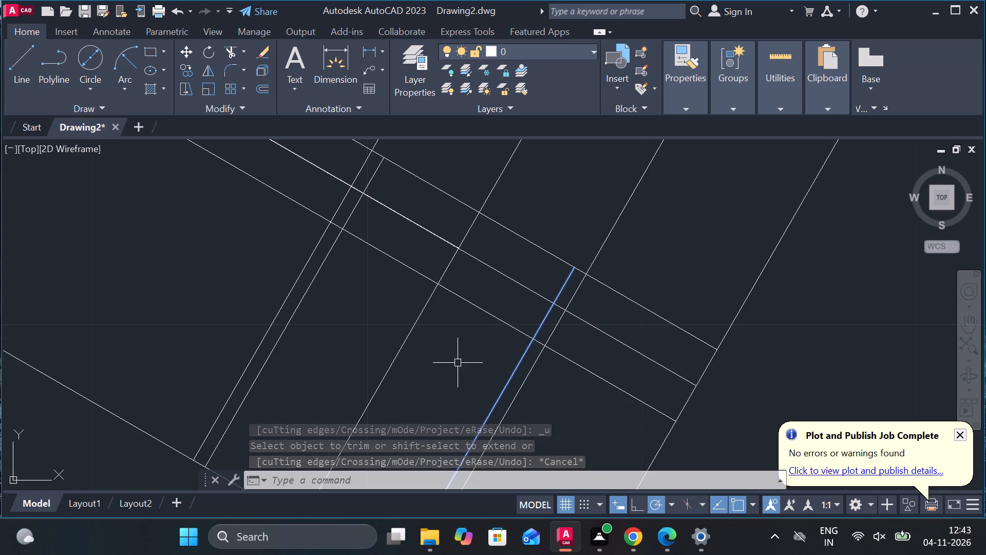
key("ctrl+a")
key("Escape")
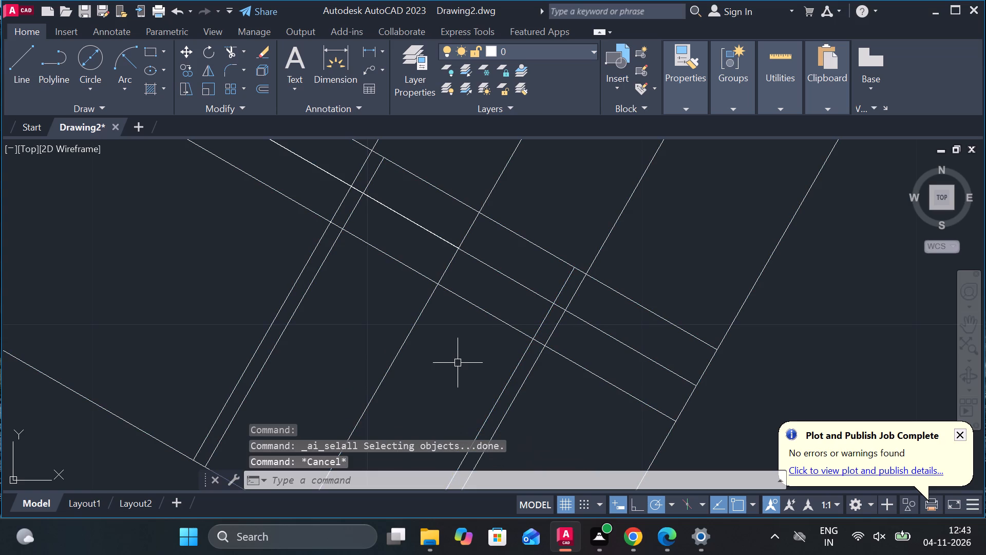
Trim the 4- and 4.5-offset cross-line copies where they pass through the slot, on both sides of the middle cross line.
left_click(232, 49)
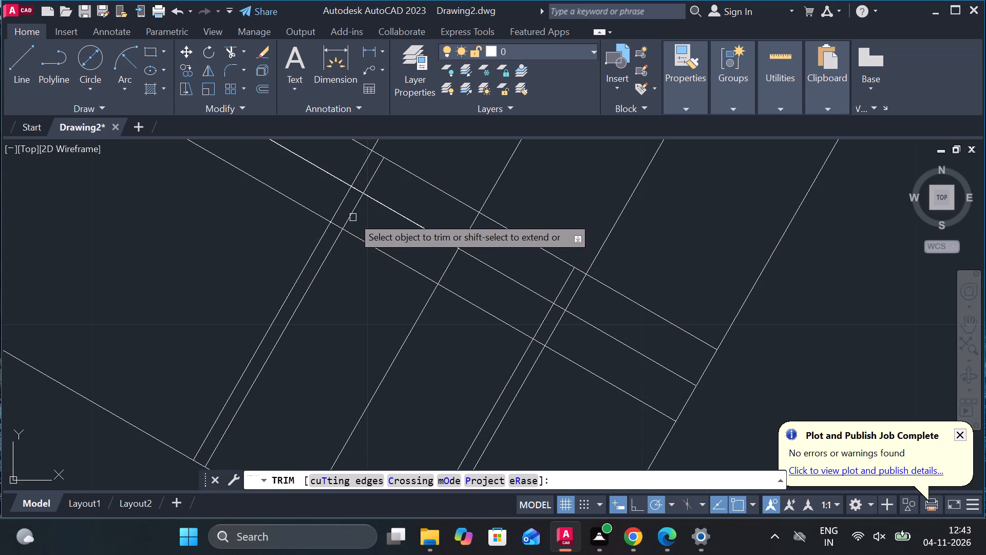
left_click(352, 215)
left_click(374, 183)
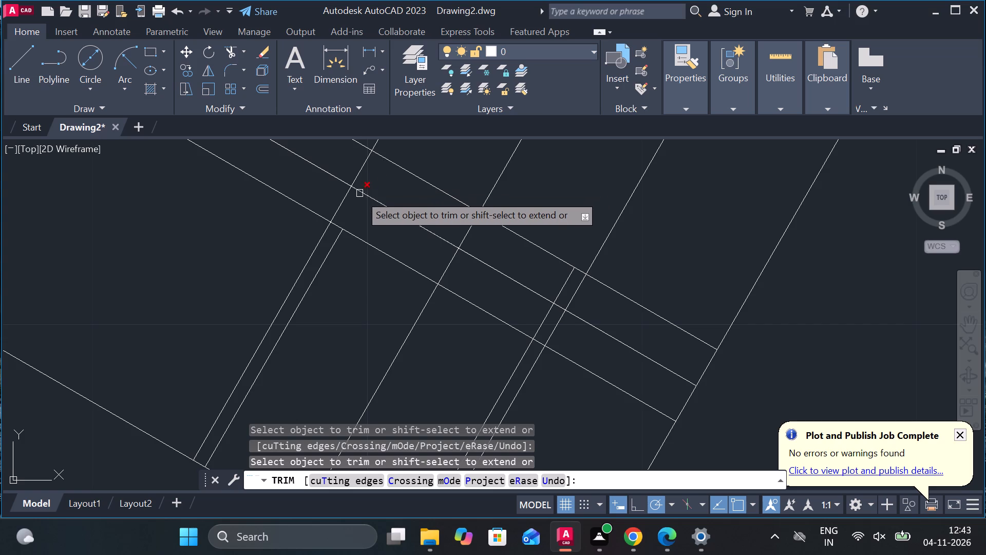
left_click(338, 208)
left_click(358, 174)
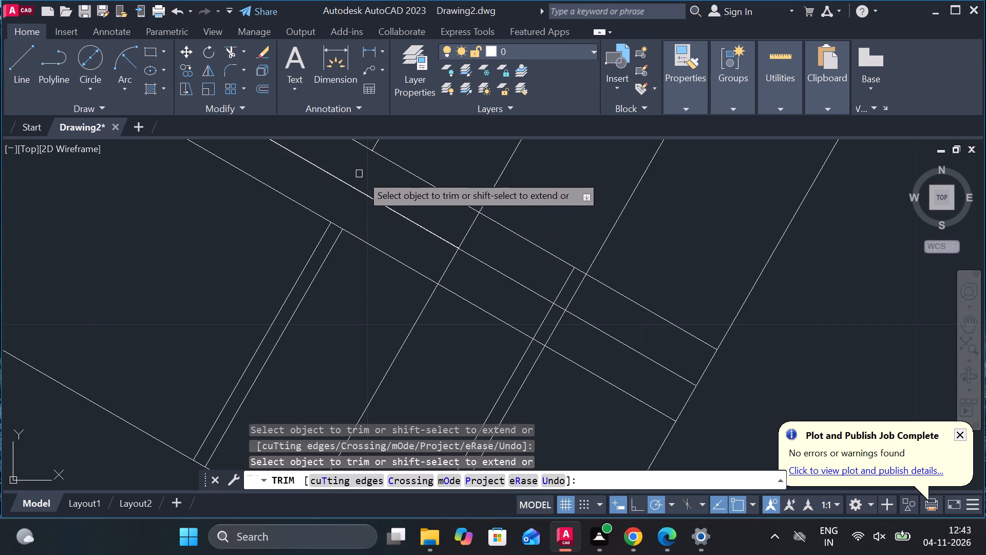
left_click(540, 321)
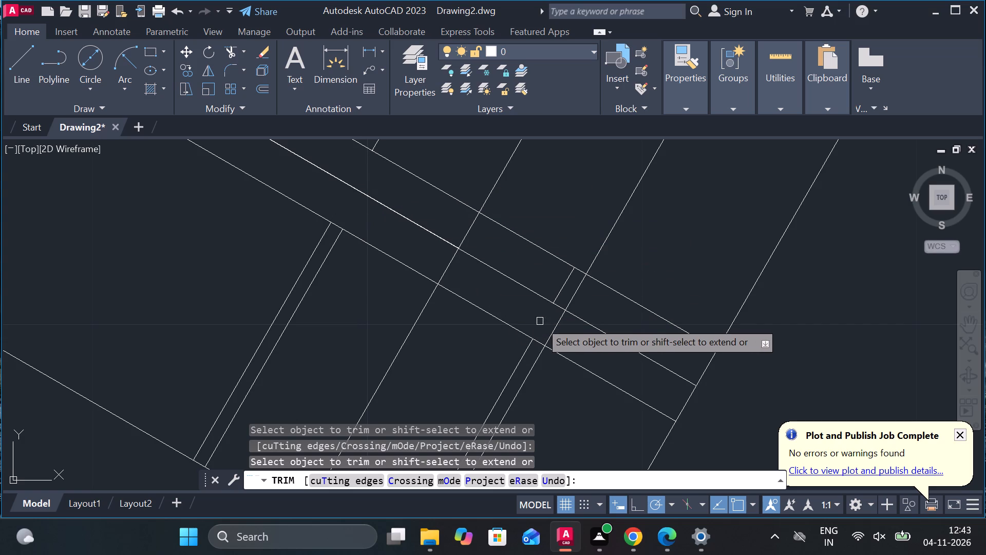
left_click(558, 290)
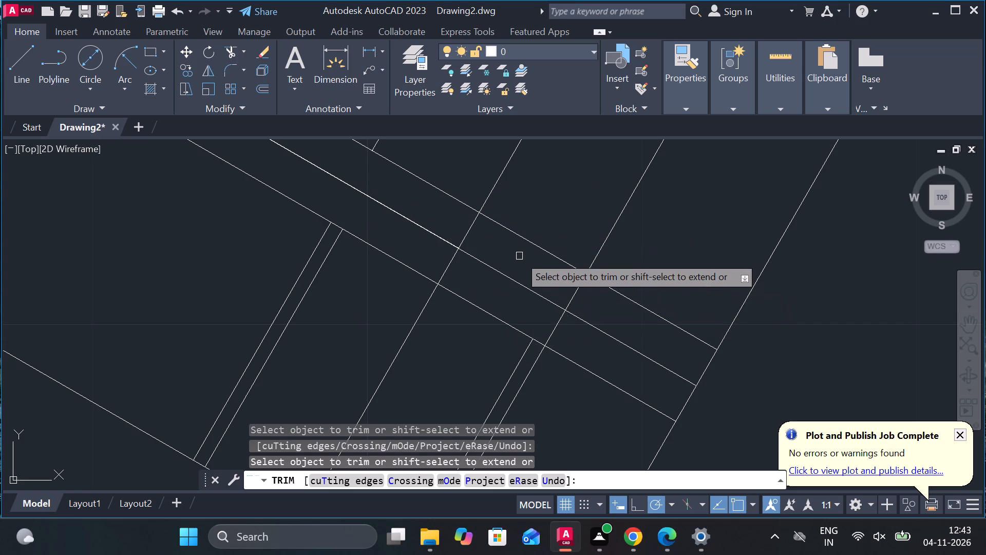
scroll(519, 256, "down", 2)
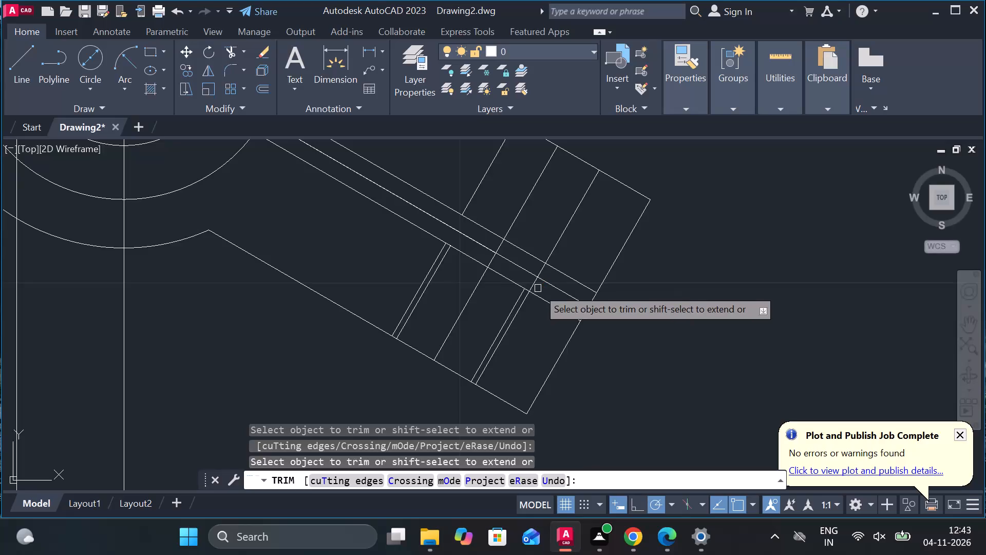
scroll(538, 288, "up", 2)
left_click(524, 281)
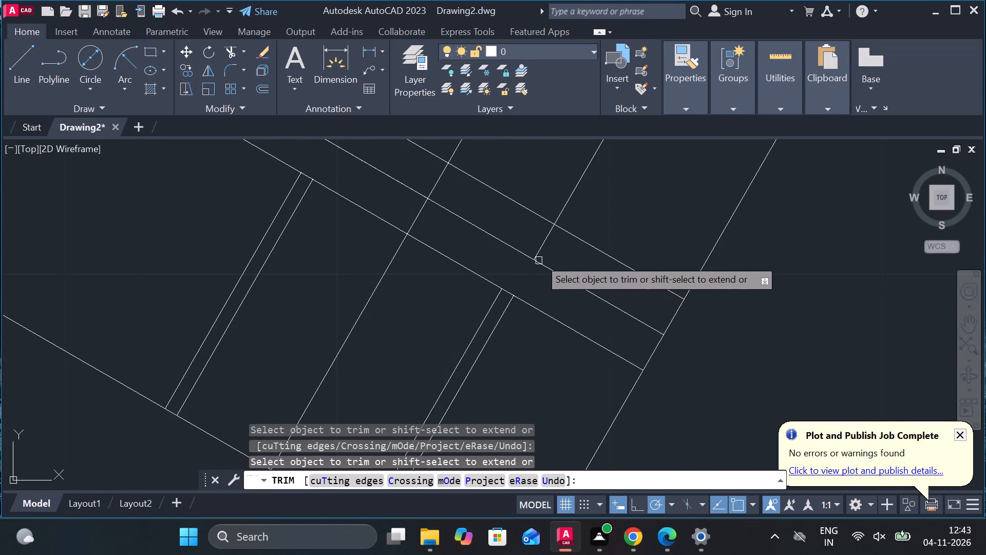
left_click(544, 234)
scroll(558, 267, "down", 3)
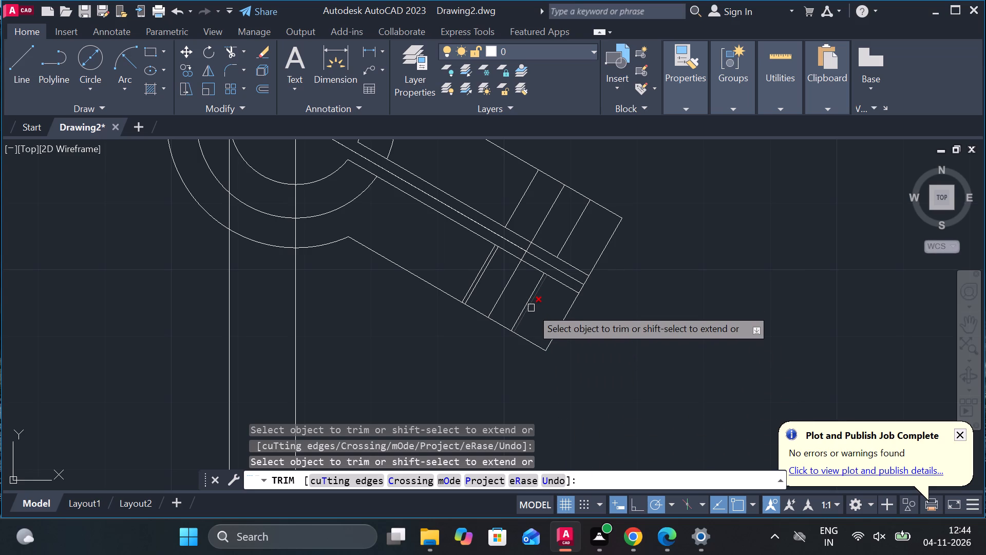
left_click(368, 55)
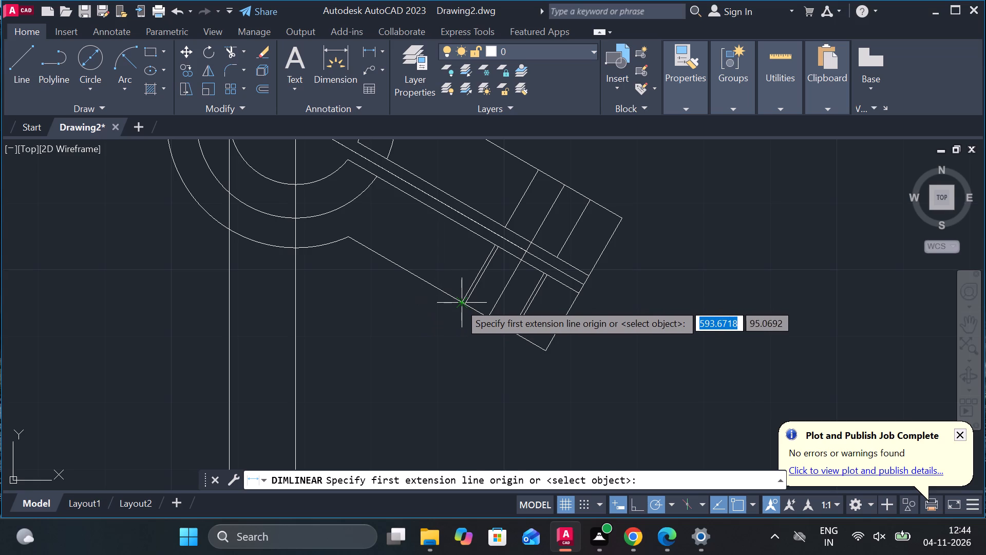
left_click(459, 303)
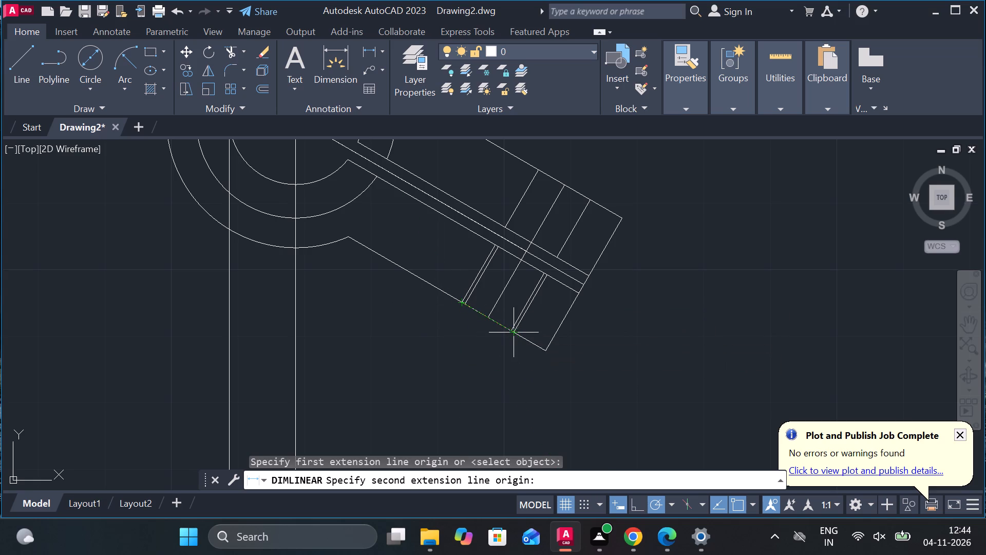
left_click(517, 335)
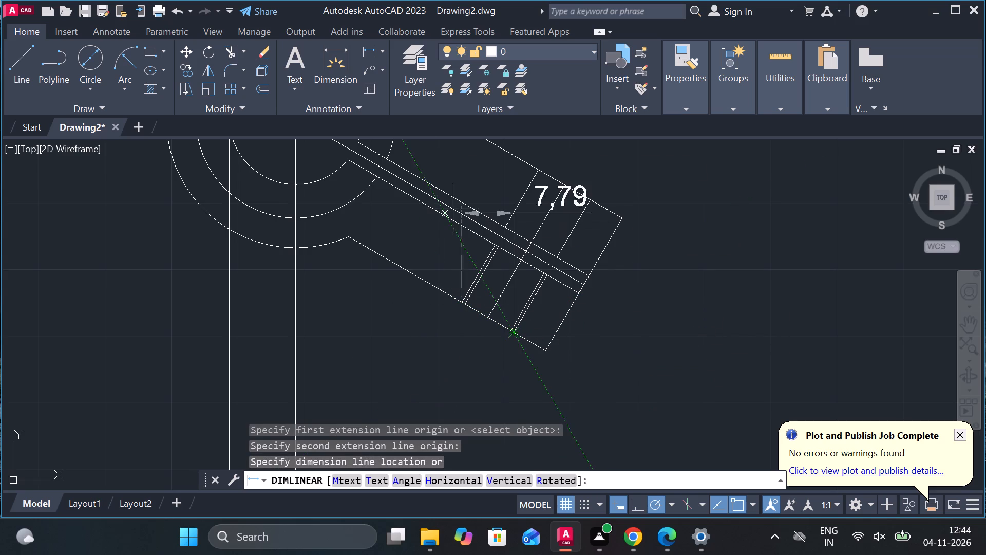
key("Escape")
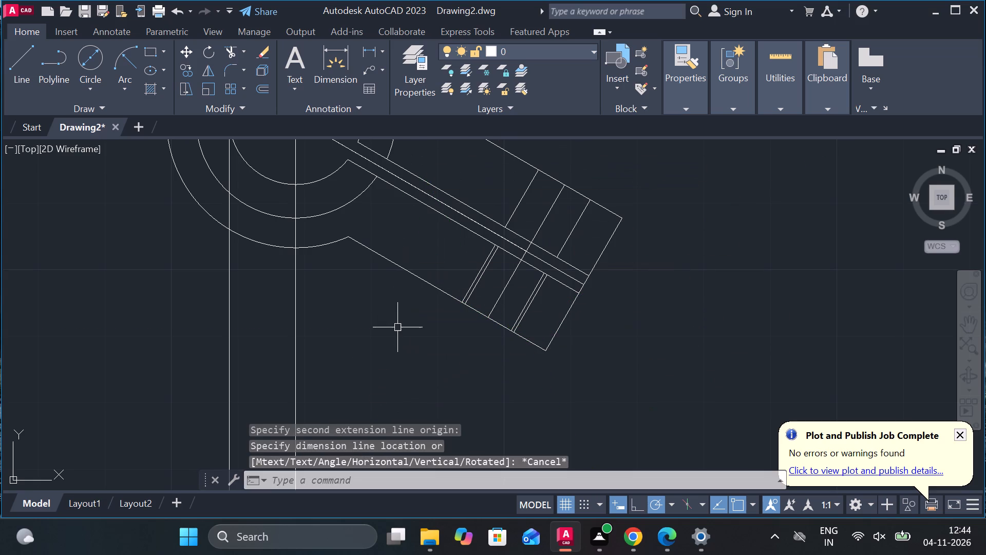
Measure the aligned distance between the two outermost cross-line copies along the arm's lower outer edge.
left_click(380, 51)
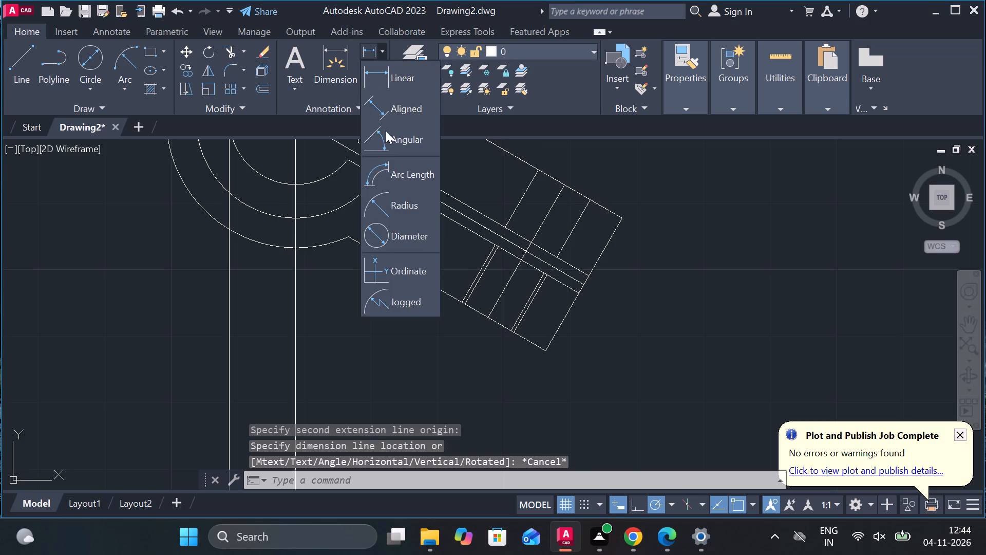
left_click(395, 107)
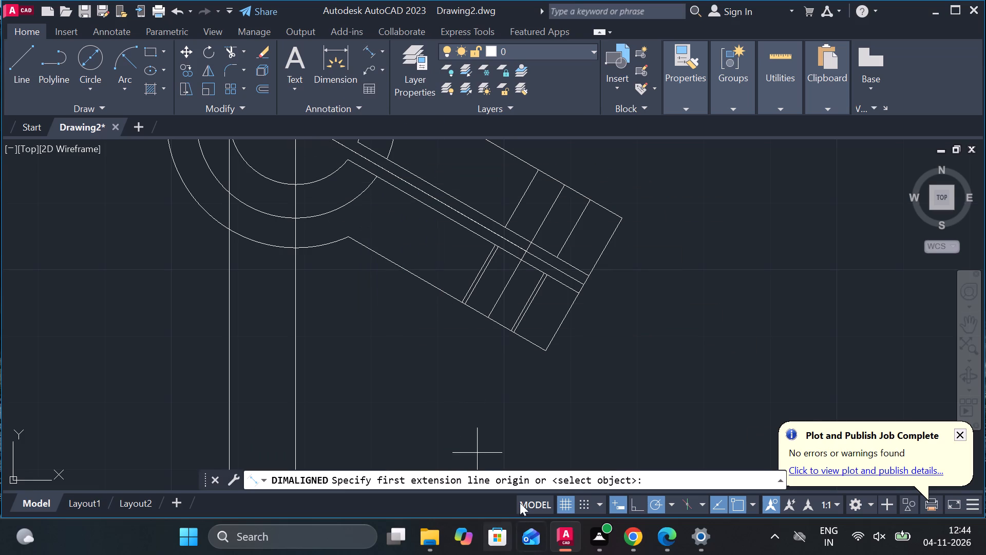
scroll(472, 333, "up", 2)
left_click(437, 253)
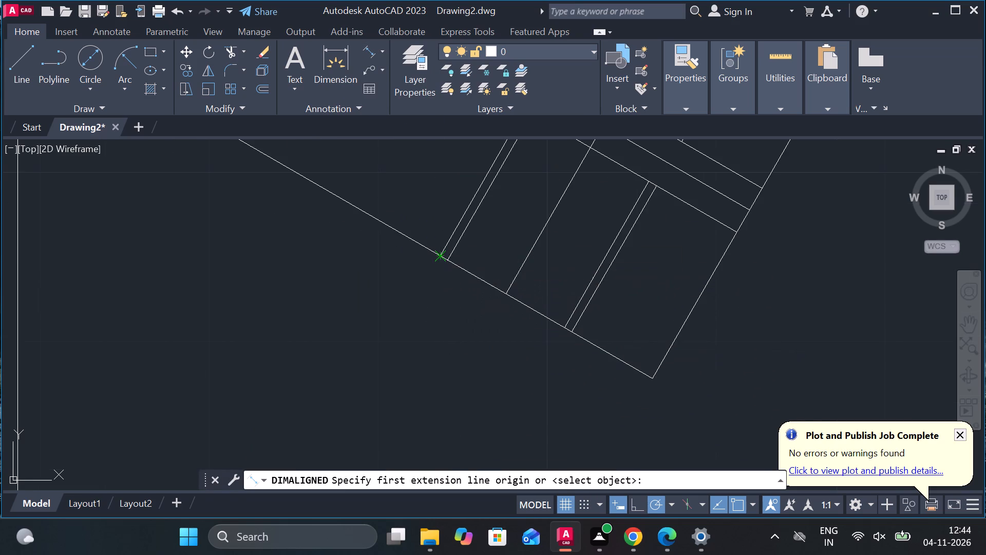
left_click(574, 336)
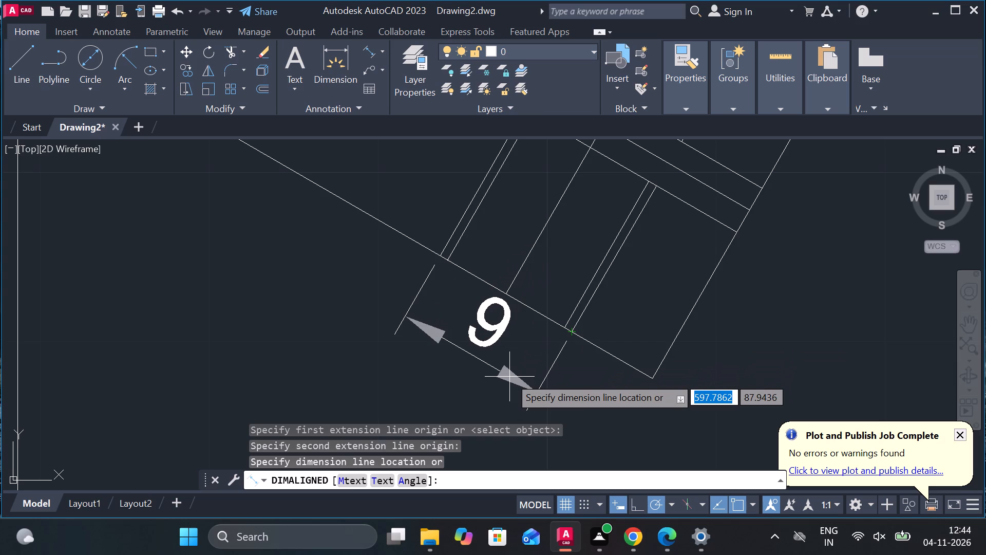
key("Escape")
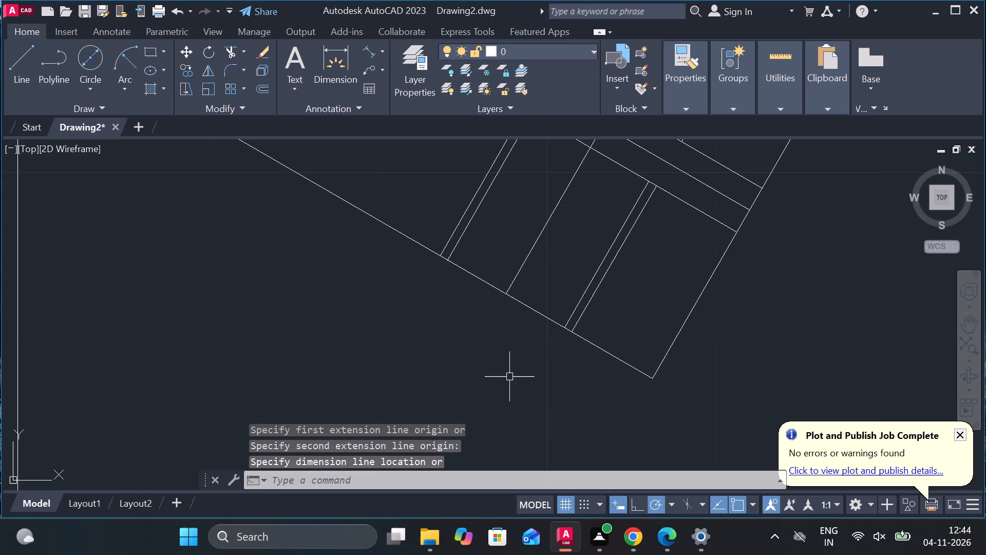
Trim away both 4.5-offset cross-line copies between the slot's lower line and the arm's lower outer edge.
left_click(230, 46)
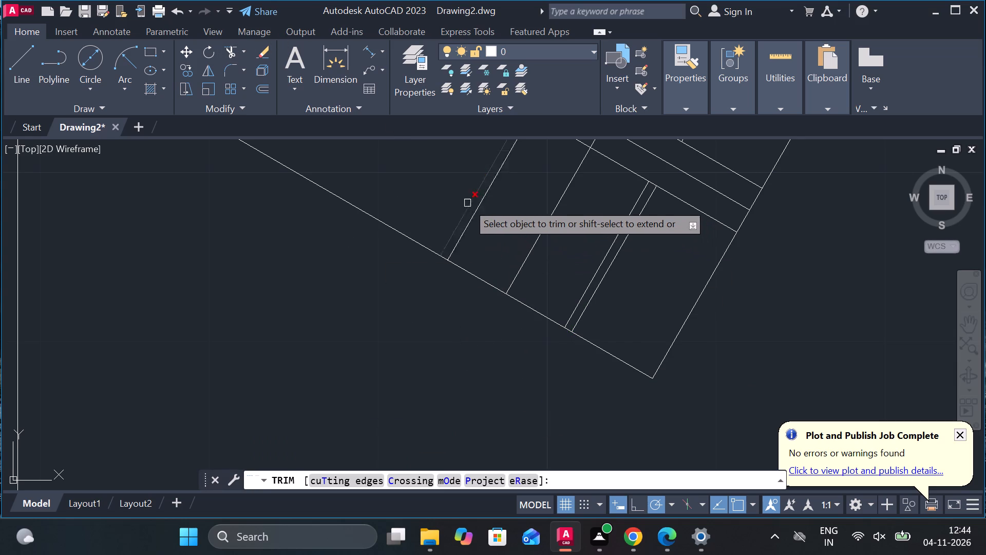
left_click(467, 203)
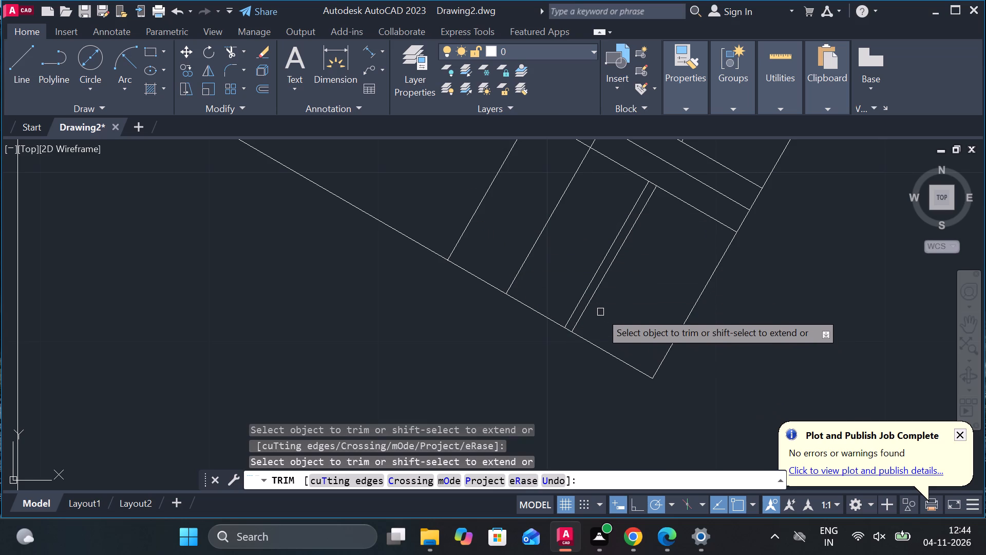
left_click(595, 301)
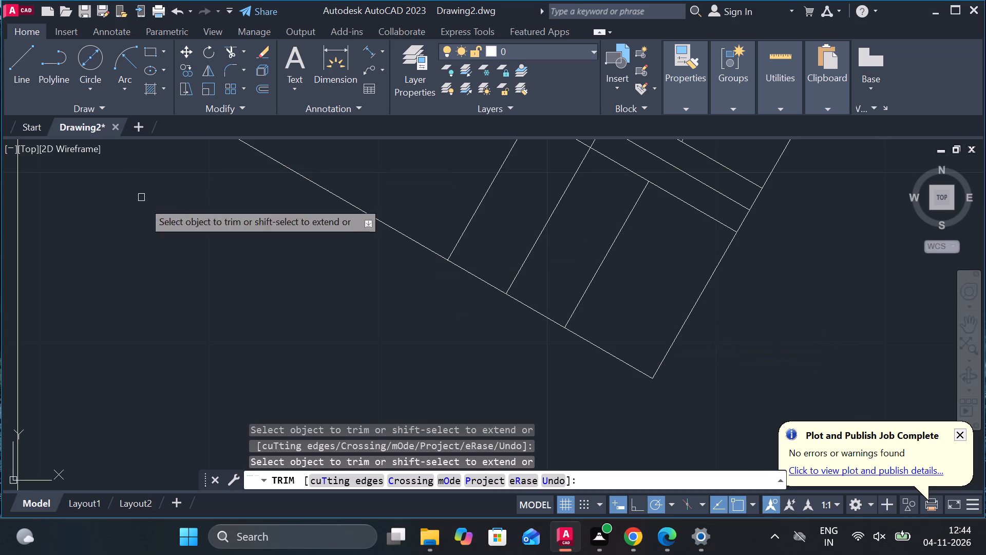
key("Escape")
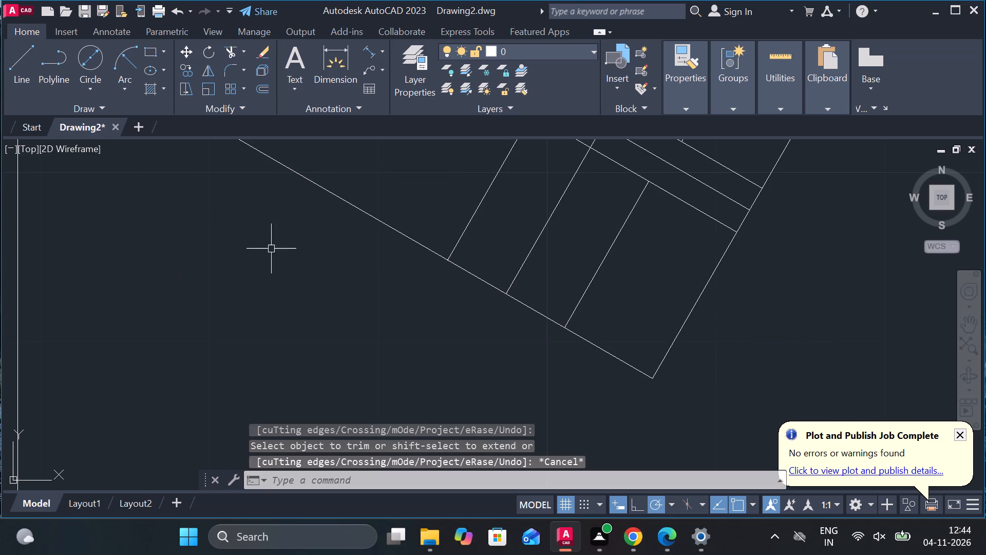
Copy the remaining cross line below the slot nearest the circles by 0.5 and 7.5 along the arm at 330°.
left_click(489, 188)
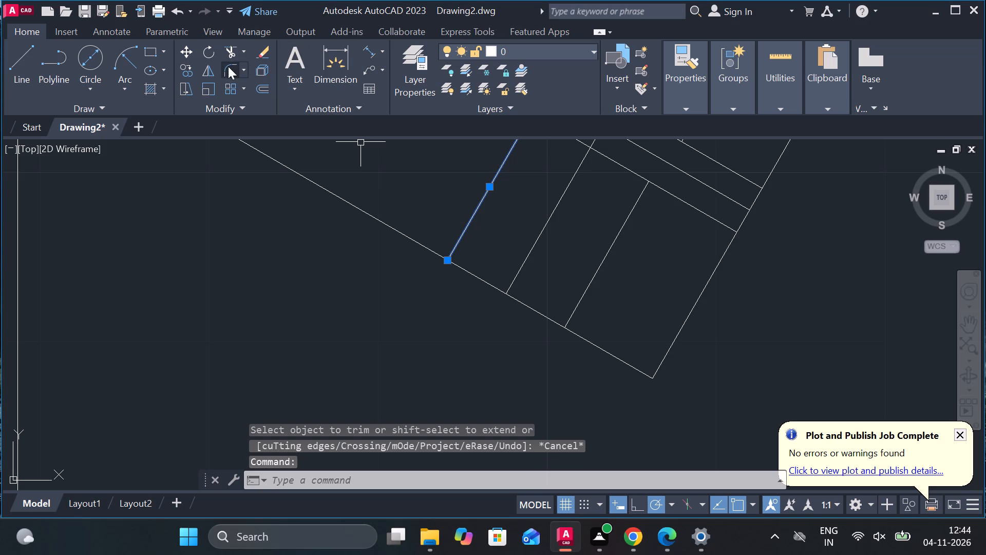
left_click(188, 72)
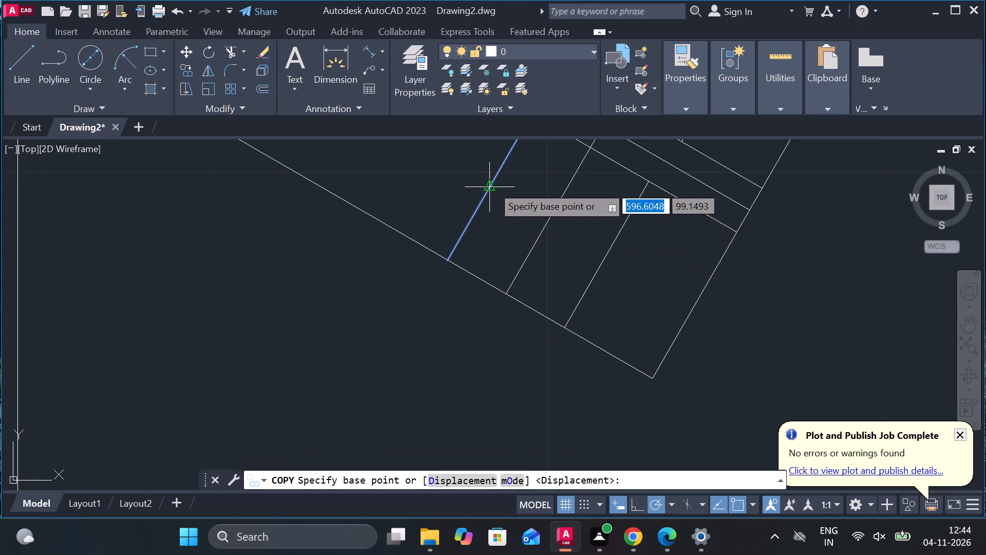
left_click(492, 189)
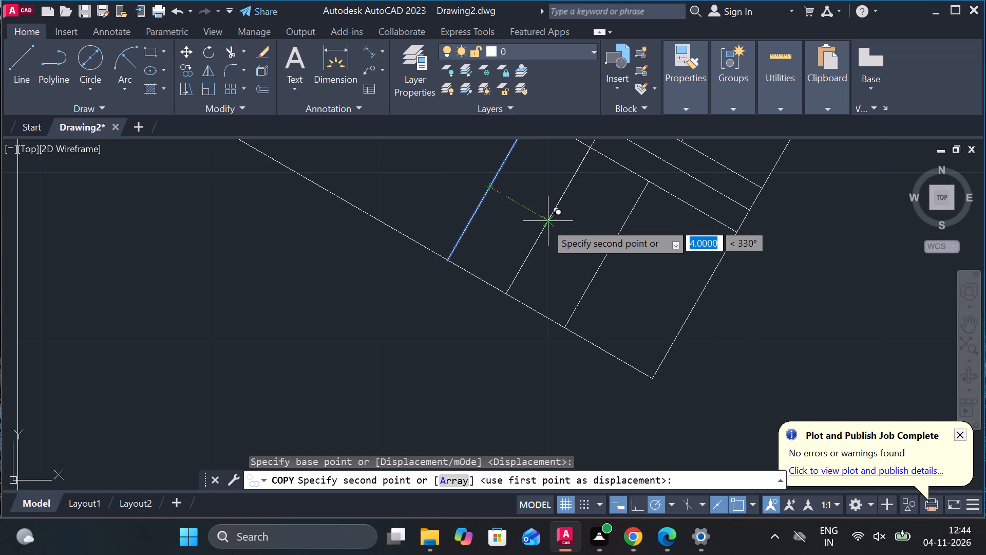
type("0.5")
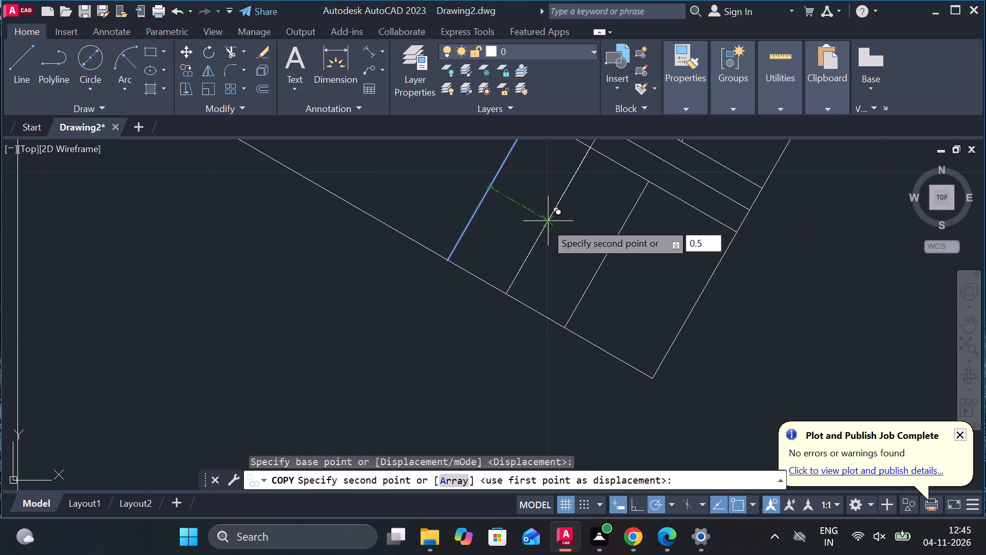
key("Return")
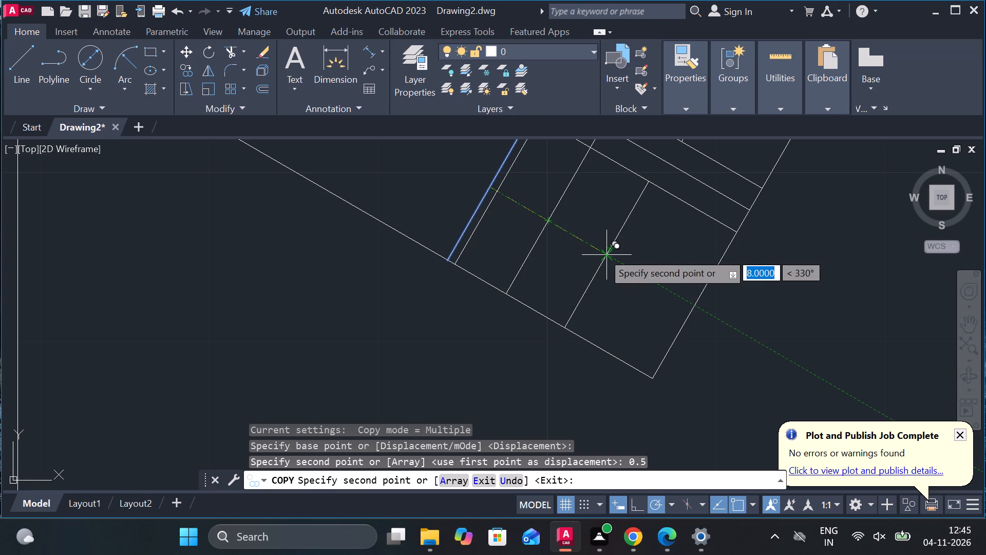
key("7")
type(".5")
key("Return")
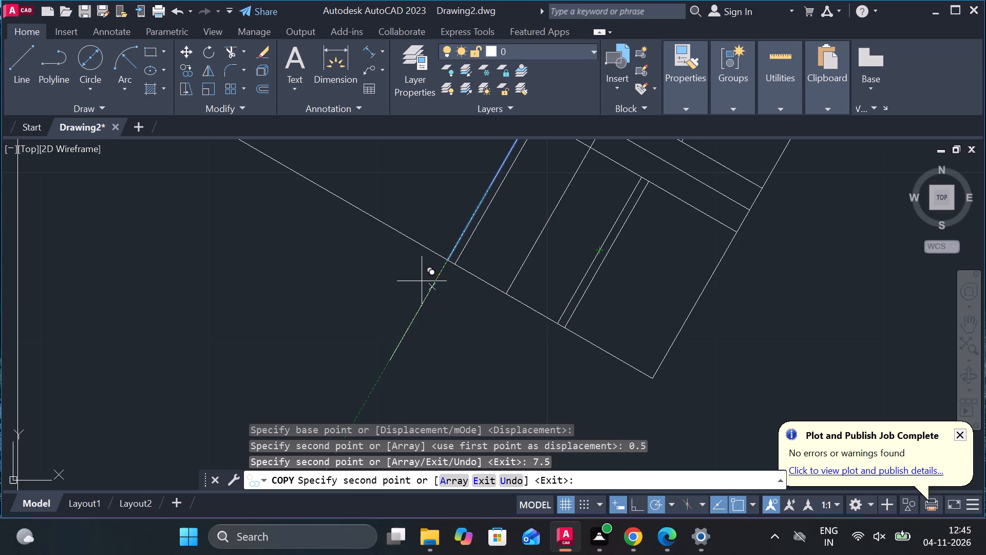
key("Escape")
Stretch both ends of the middle cross line along its 60° direction, well beyond the arm's upper and lower outer edges.
scroll(634, 318, "down", 2)
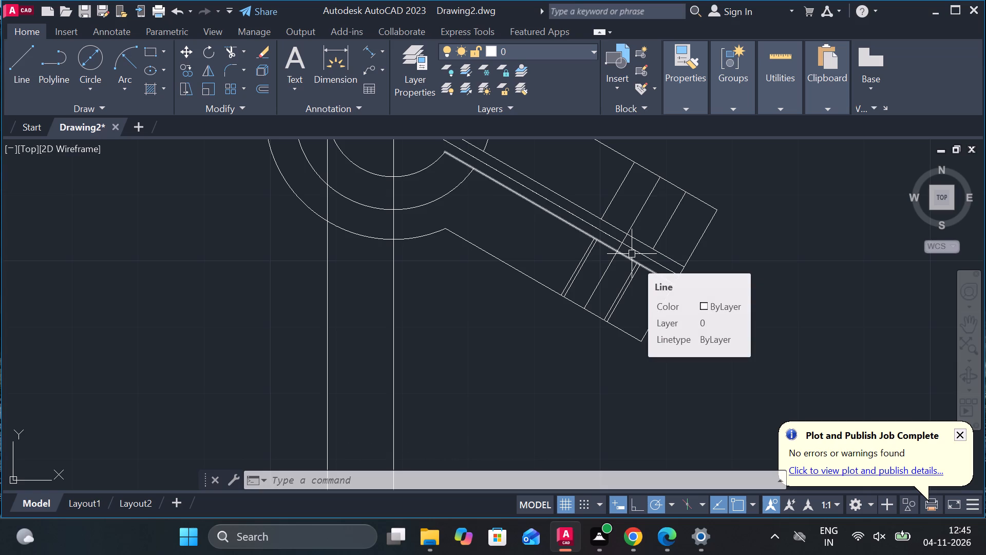
scroll(568, 310, "down", 2)
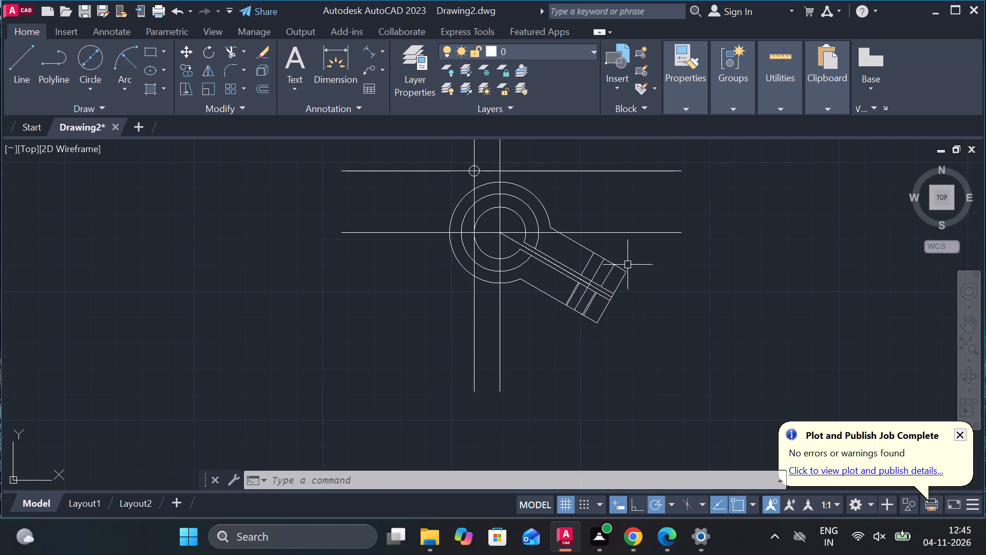
left_click(599, 265)
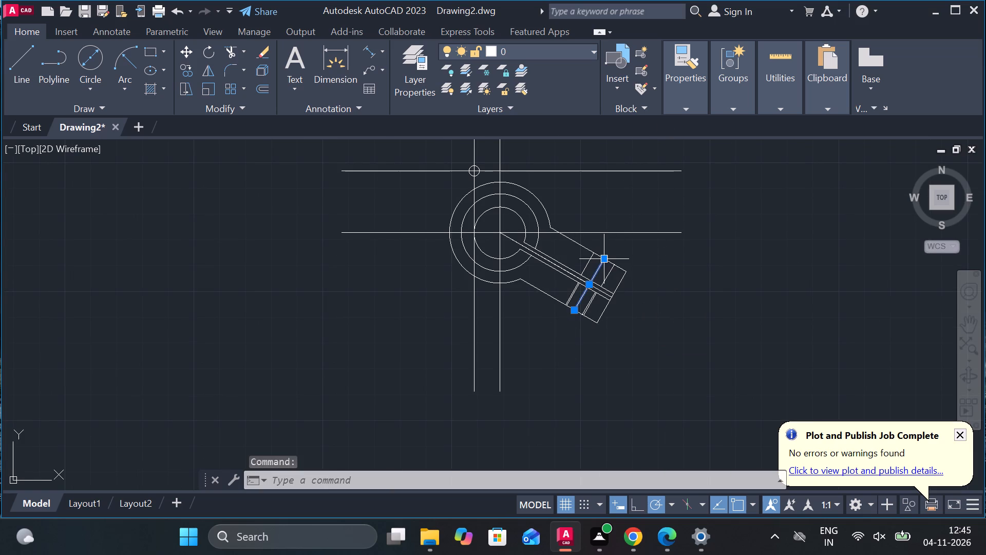
left_click(601, 257)
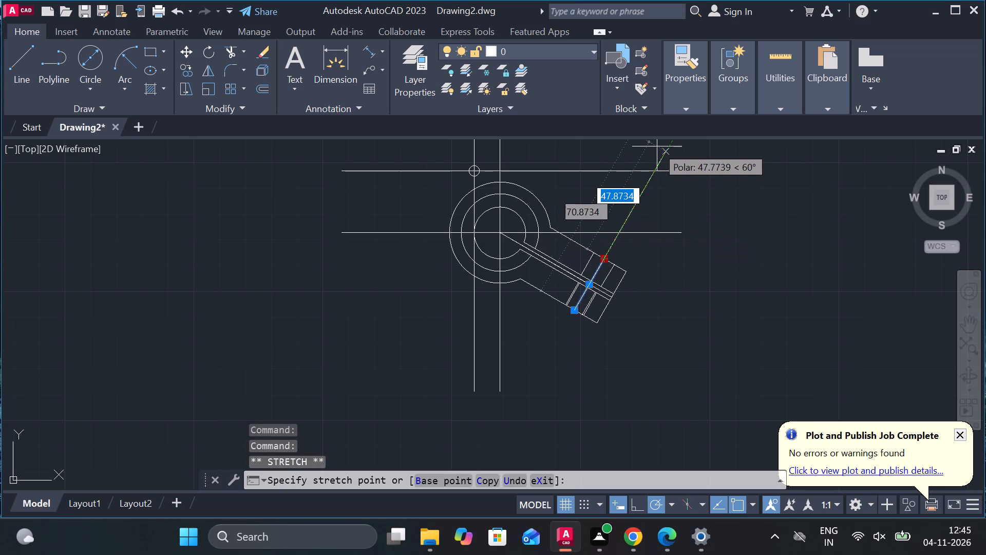
scroll(695, 246, "down", 2)
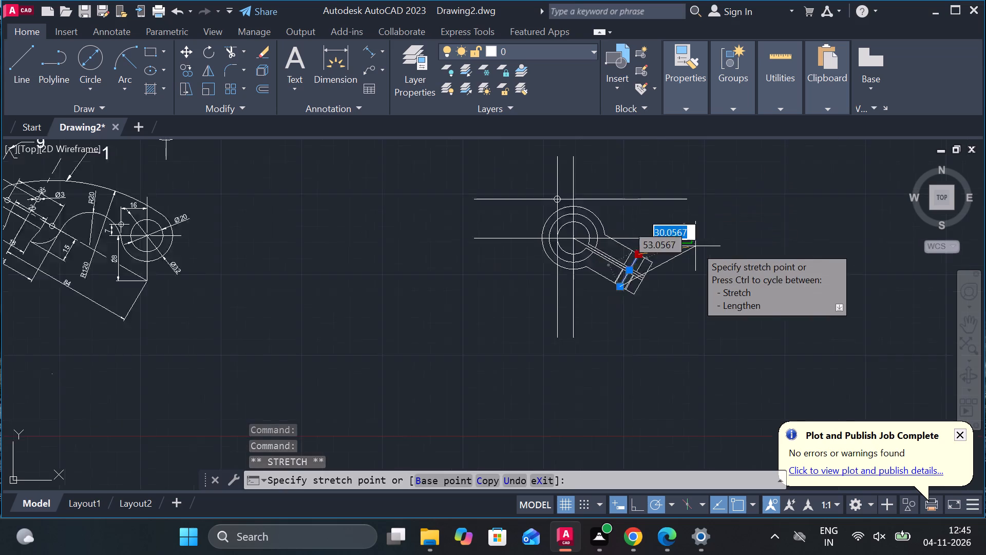
left_click(705, 176)
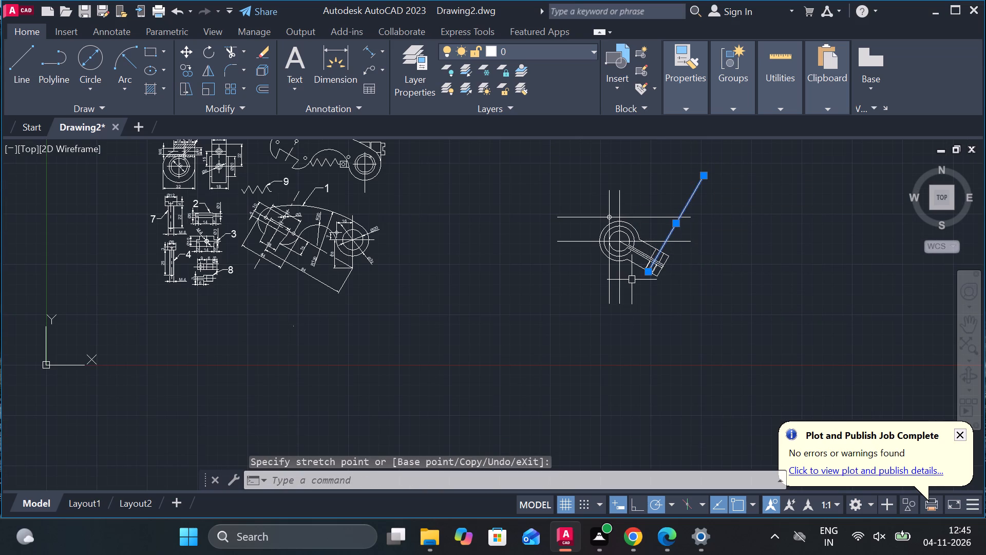
scroll(632, 278, "up", 3)
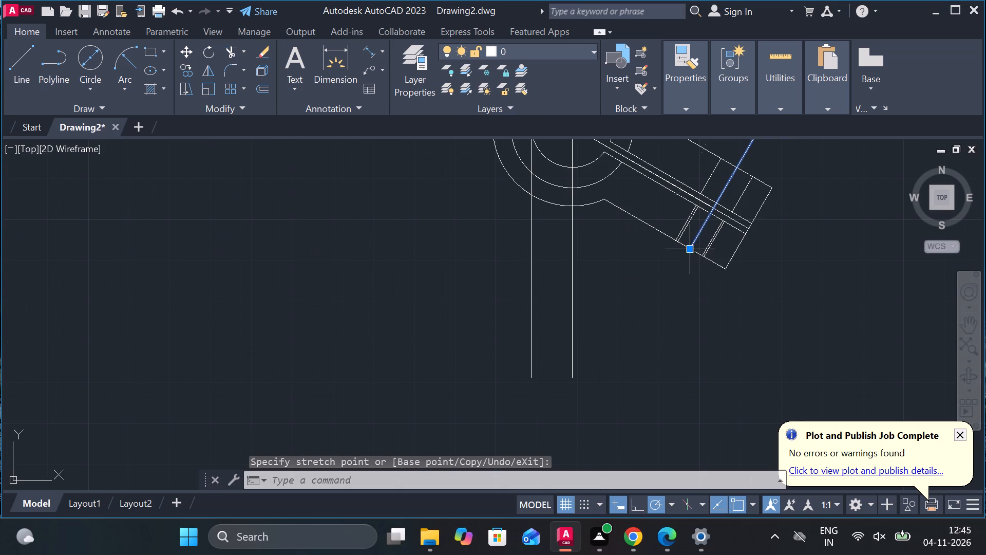
left_click(689, 251)
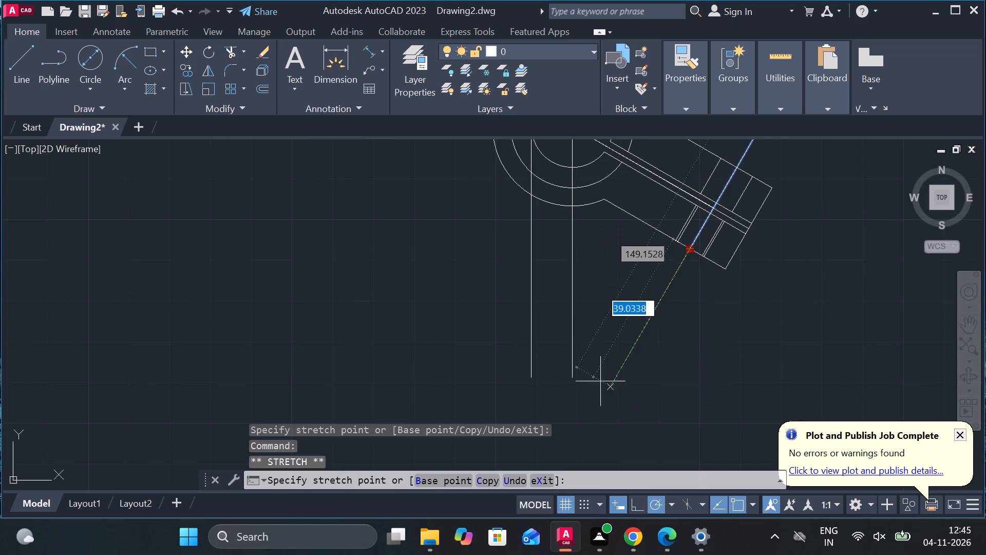
left_click(612, 396)
scroll(679, 337, "down", 2)
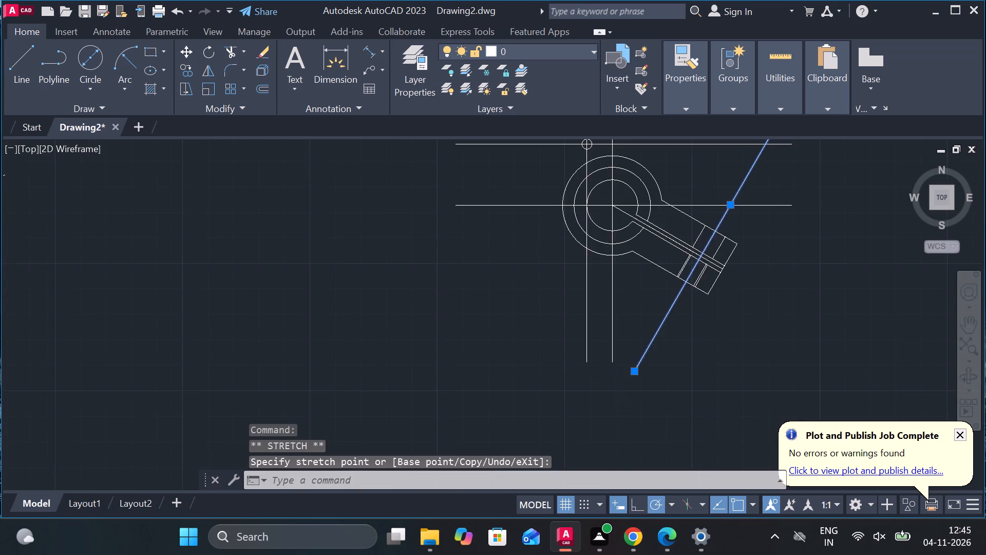
Move the lengthened cross line along its own direction by its midpoint onto its intersection with the arm's centerline.
left_click(711, 255)
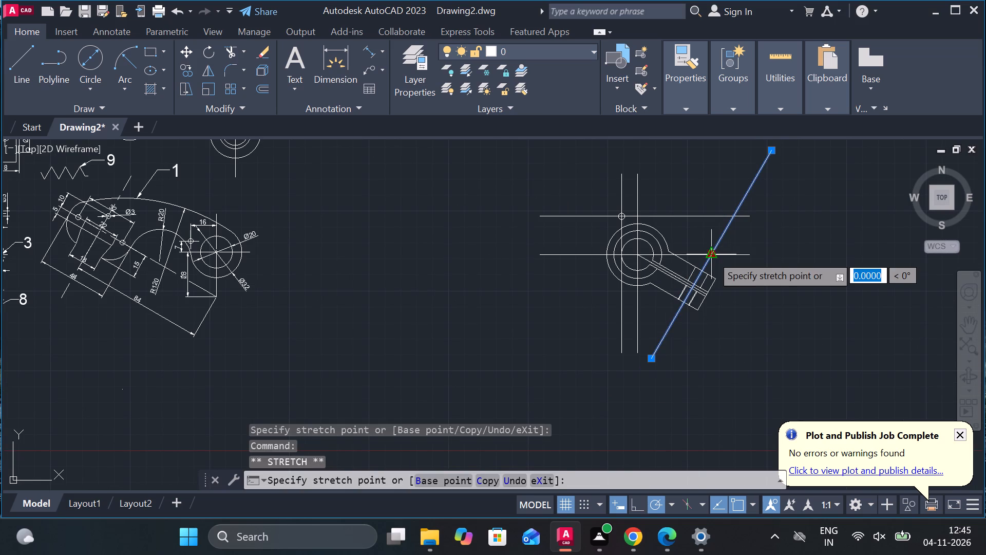
scroll(692, 287, "up", 3)
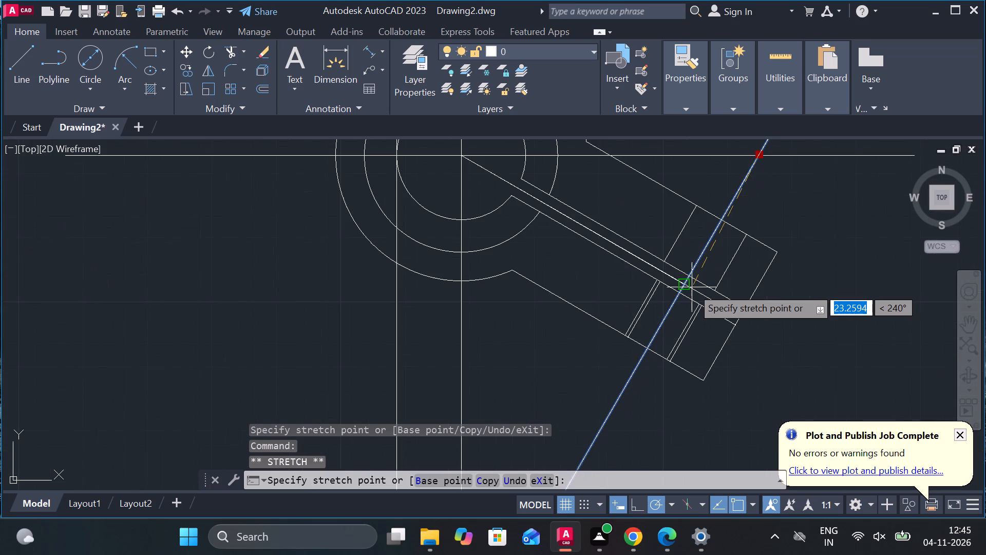
left_click(687, 287)
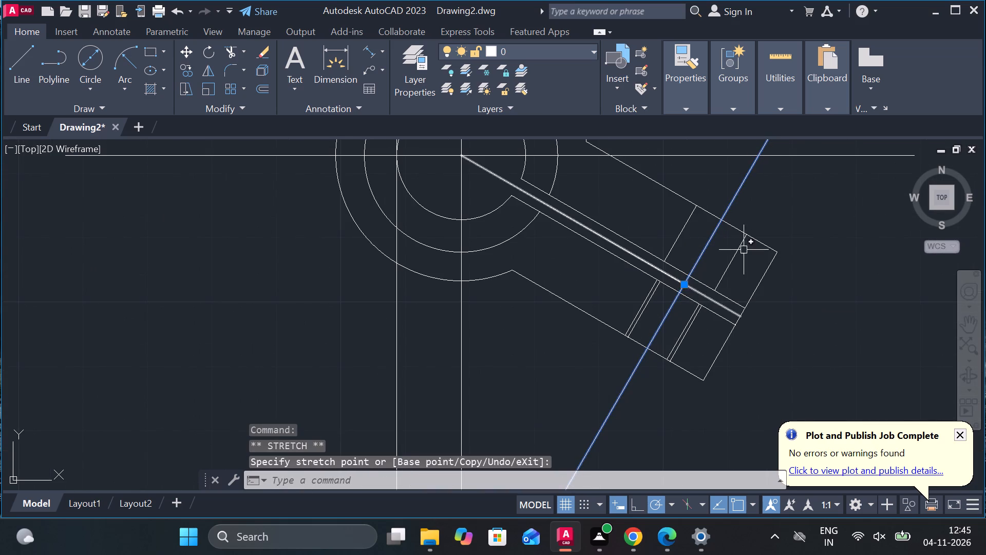
scroll(745, 243, "down", 3)
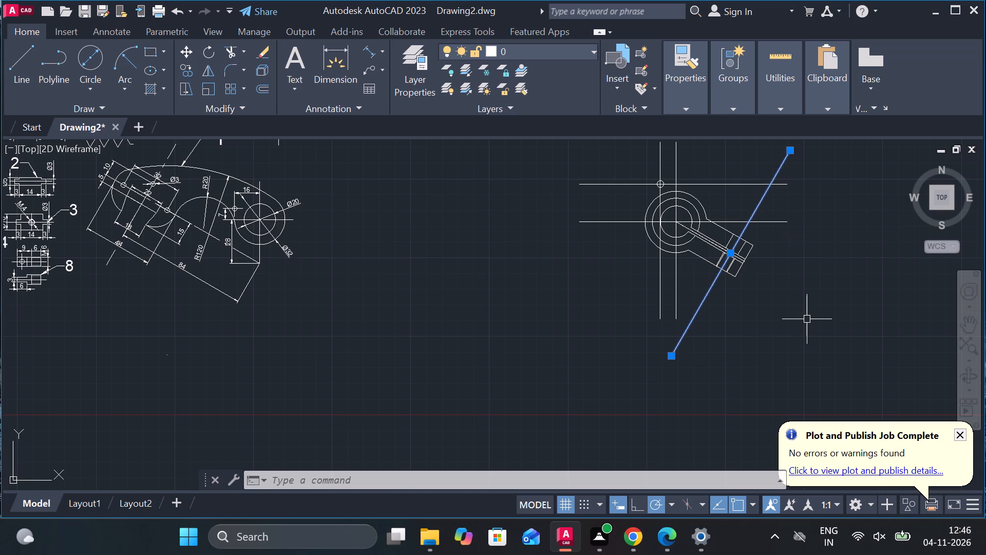
key("Escape")
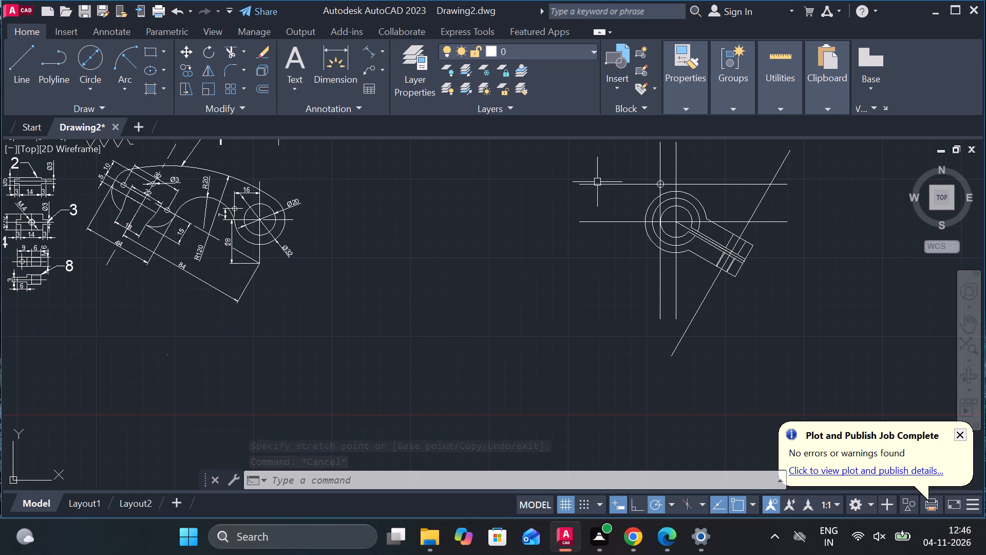
Trim the upper horizontal construction line on the arm's side of the vertical line through the concentric circles' centre.
left_click(227, 50)
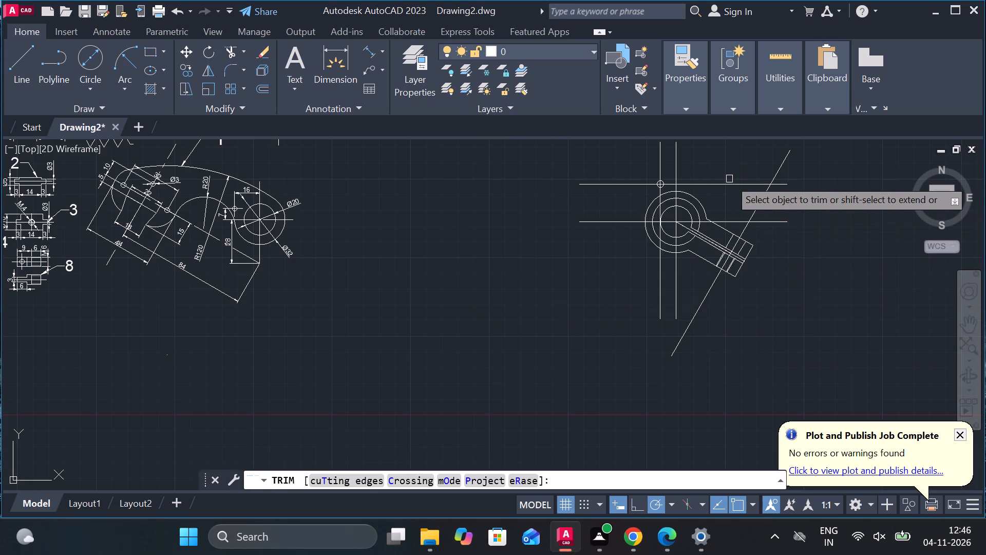
left_click(730, 183)
left_click(786, 180)
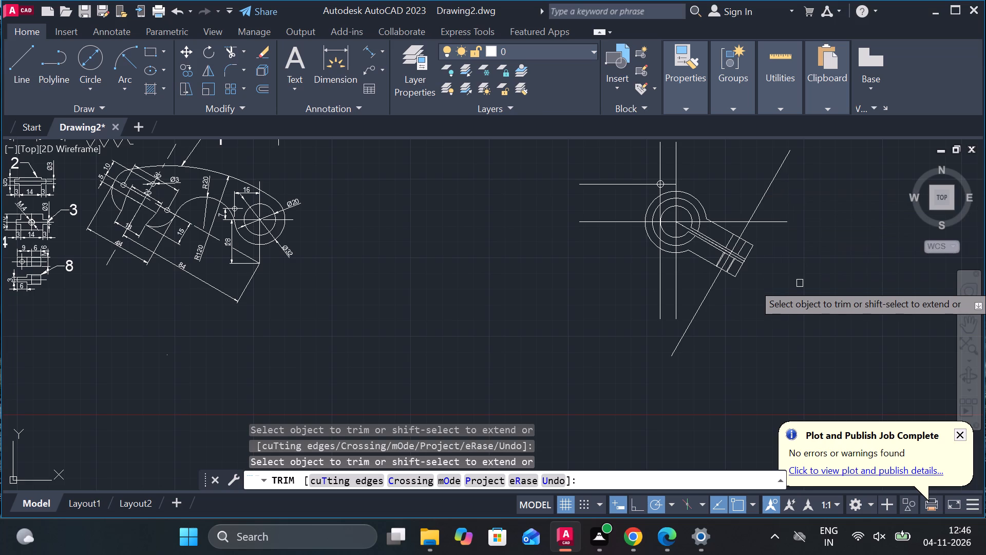
key("Escape")
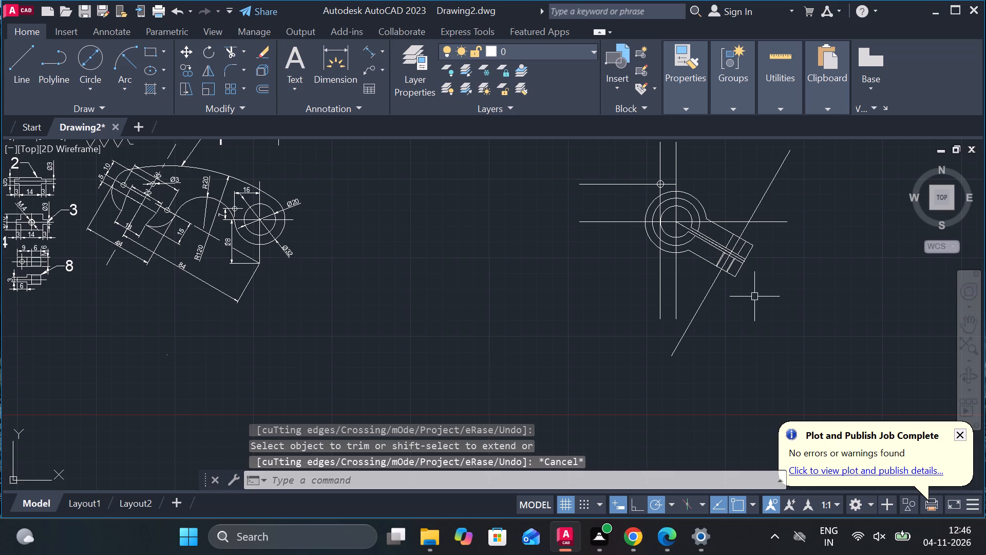
Copy the arm's upper outer edge outward at 60° along the lengthened cross line, using their intersection as base point.
scroll(760, 229, "up", 3)
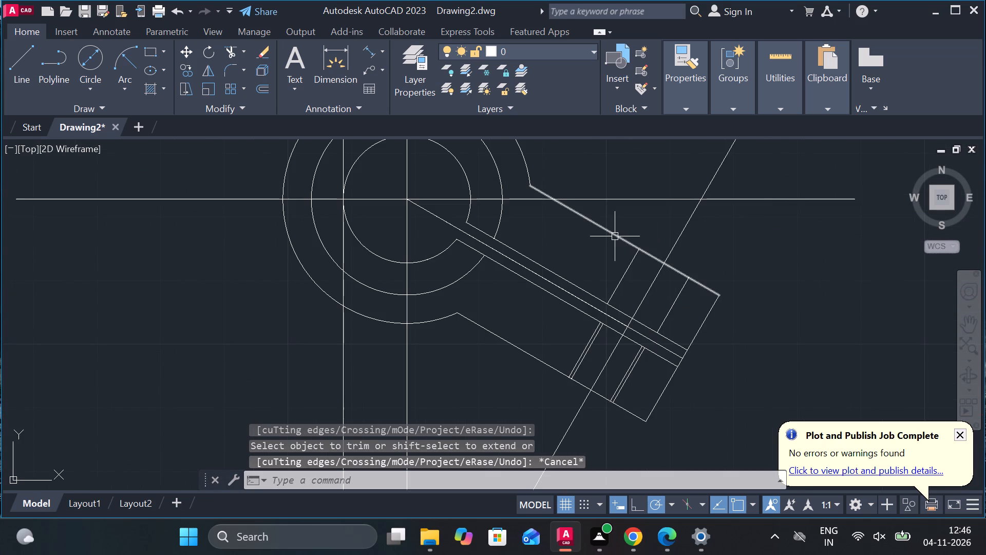
left_click(615, 236)
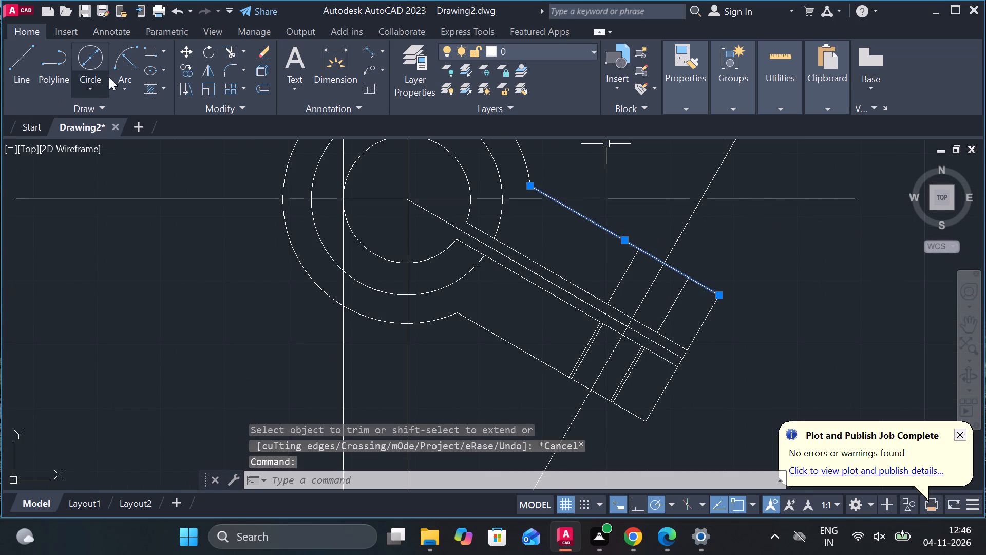
left_click(188, 72)
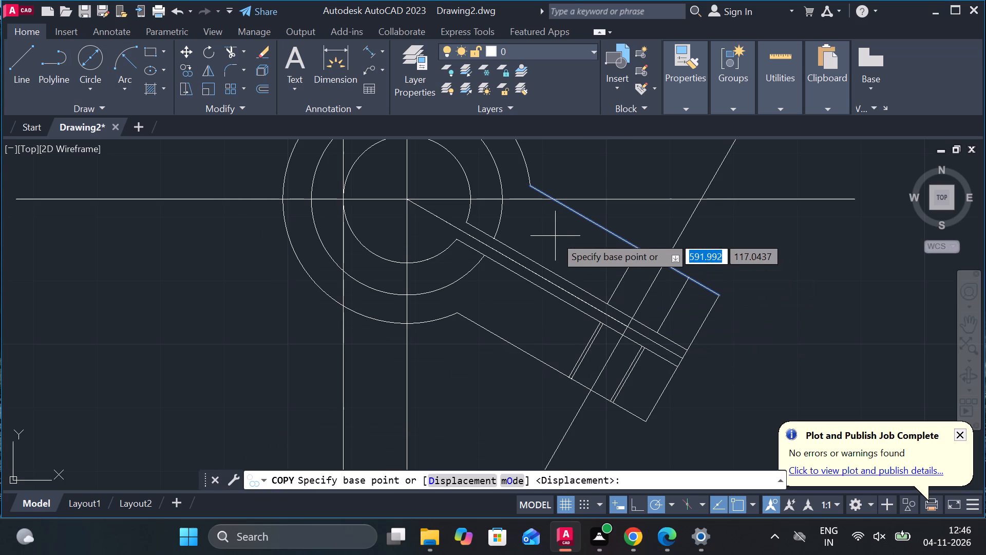
scroll(557, 236, "down", 2)
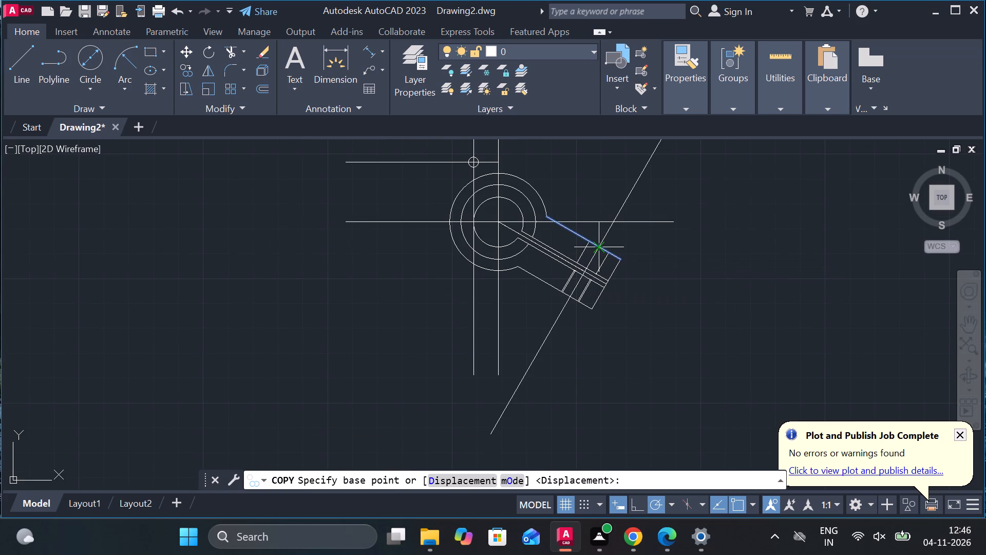
left_click(597, 245)
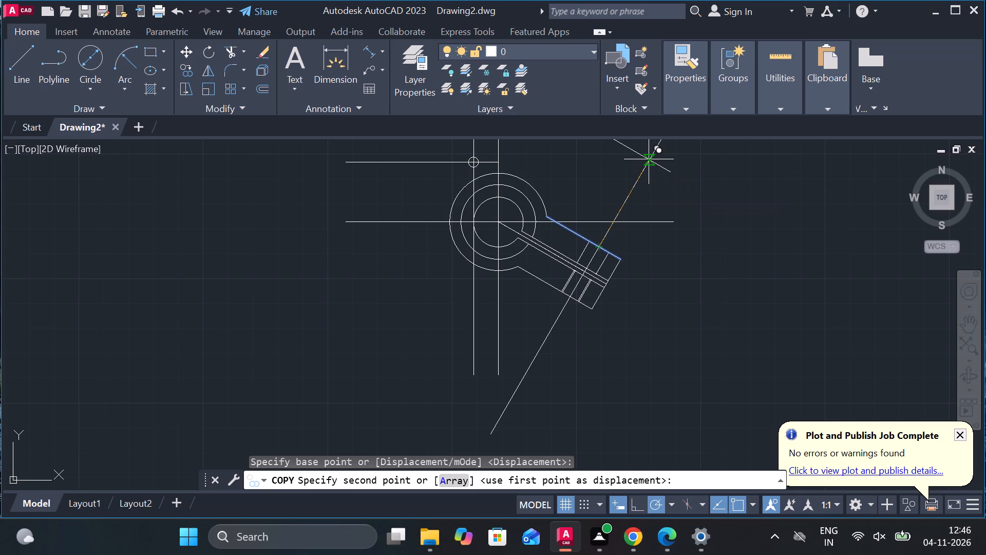
scroll(606, 250, "down", 3)
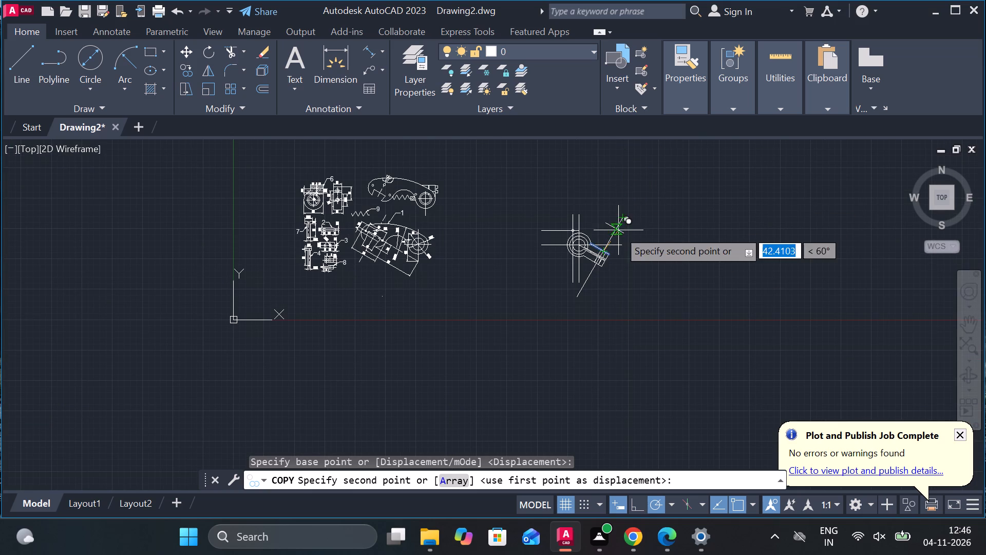
scroll(615, 238, "up", 2)
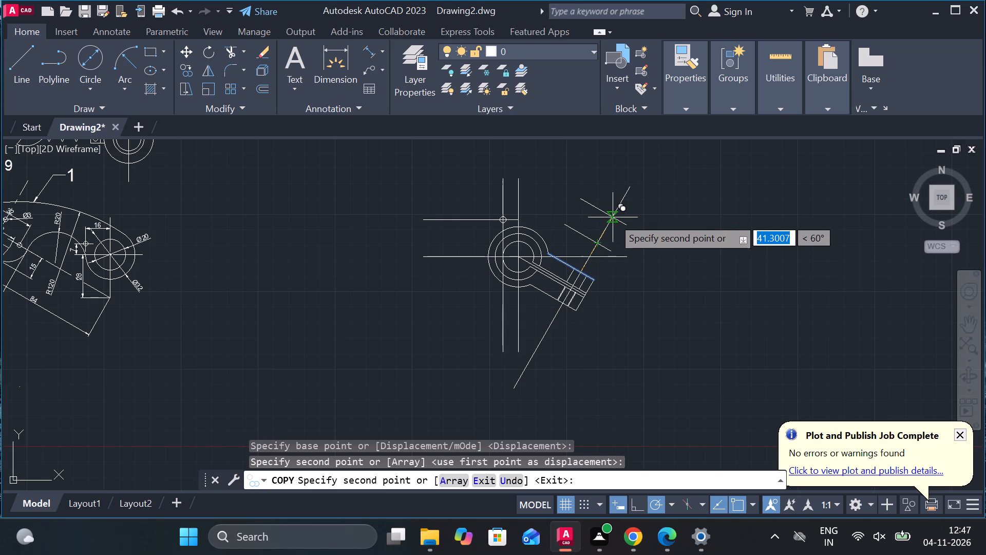
key("Escape")
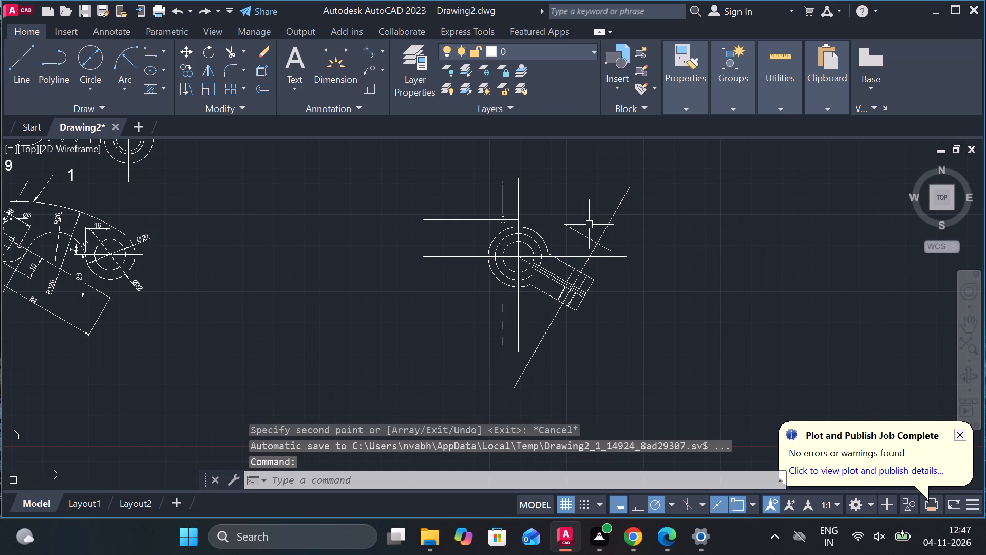
Copy the detached parallel edge line a further 15 outward at 60° along the lengthened cross line.
left_click(587, 235)
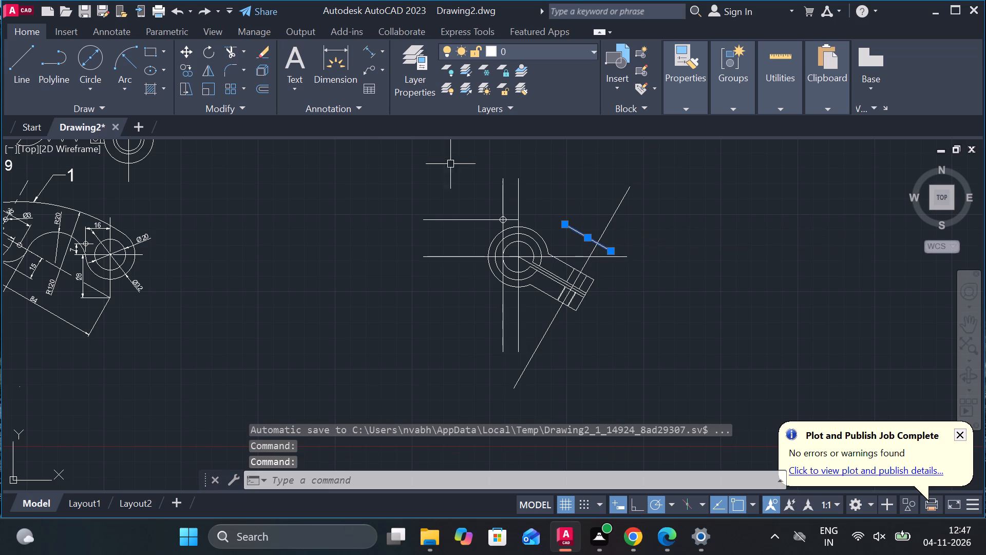
left_click(181, 65)
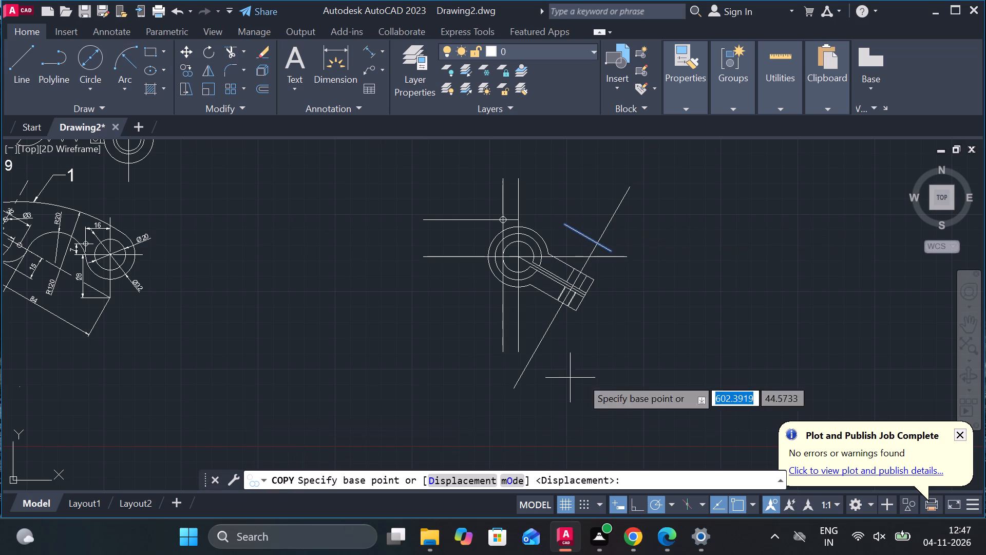
left_click(599, 240)
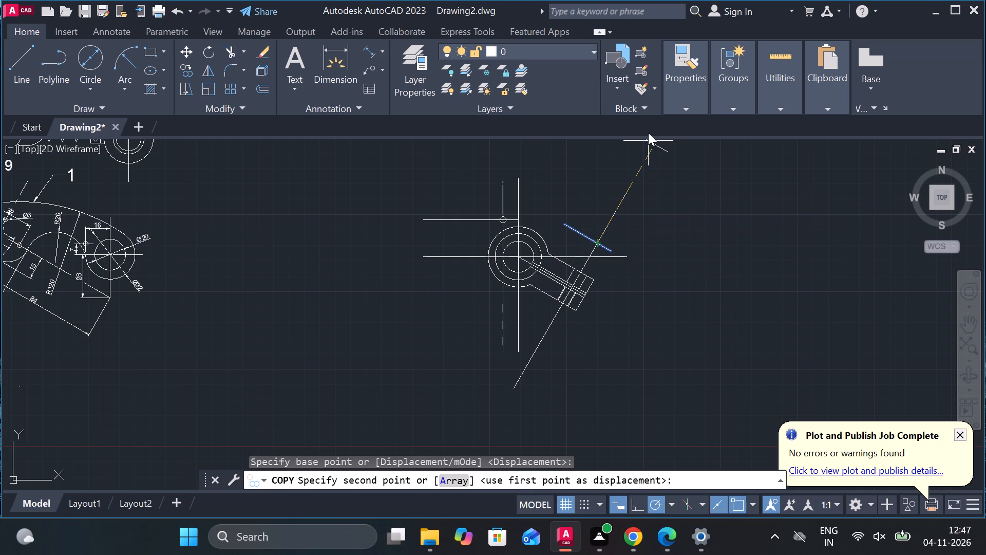
key("1")
key("5")
key("Return")
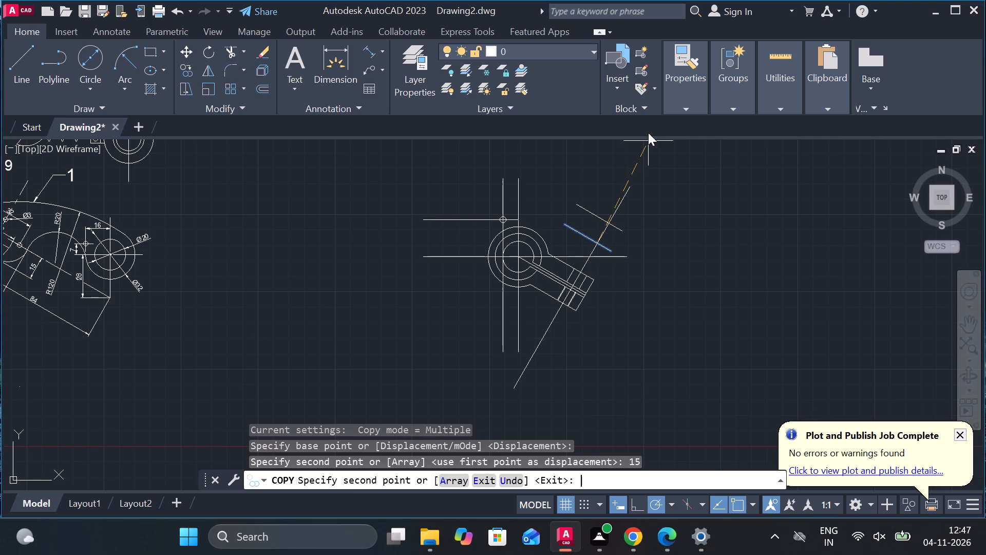
key("Escape")
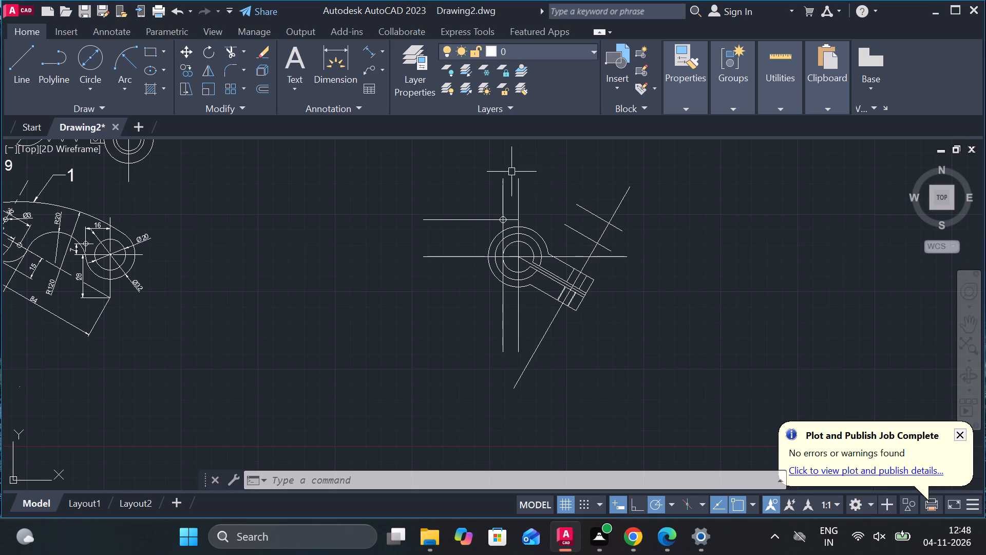
Draw a line joining the ends of the two detached parallel lines on the side nearest the concentric circles.
left_click(21, 64)
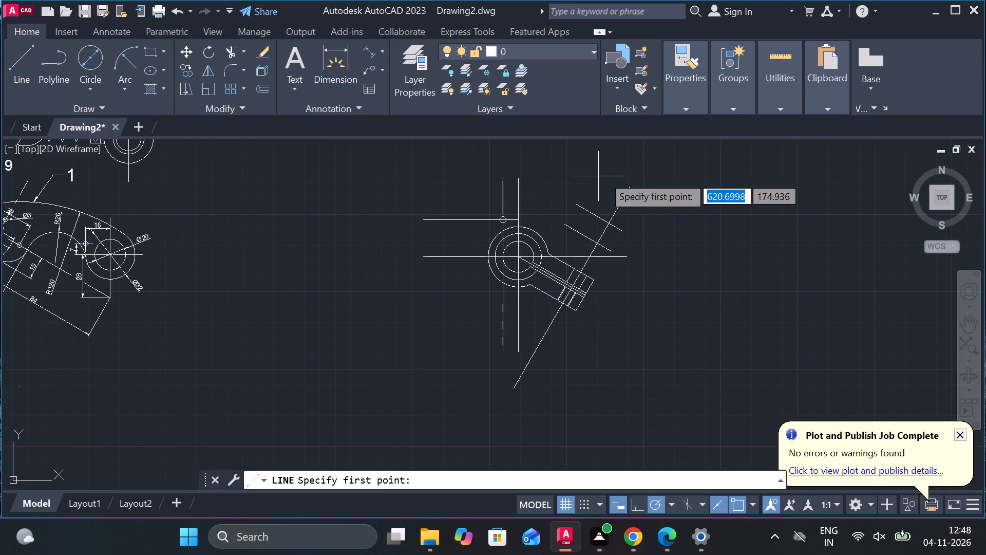
left_click(560, 224)
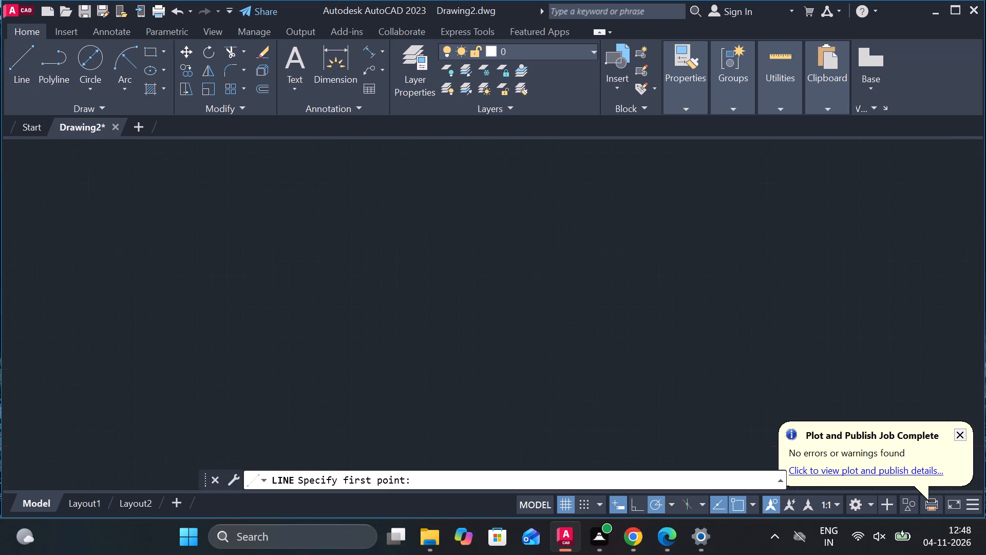
left_click(573, 203)
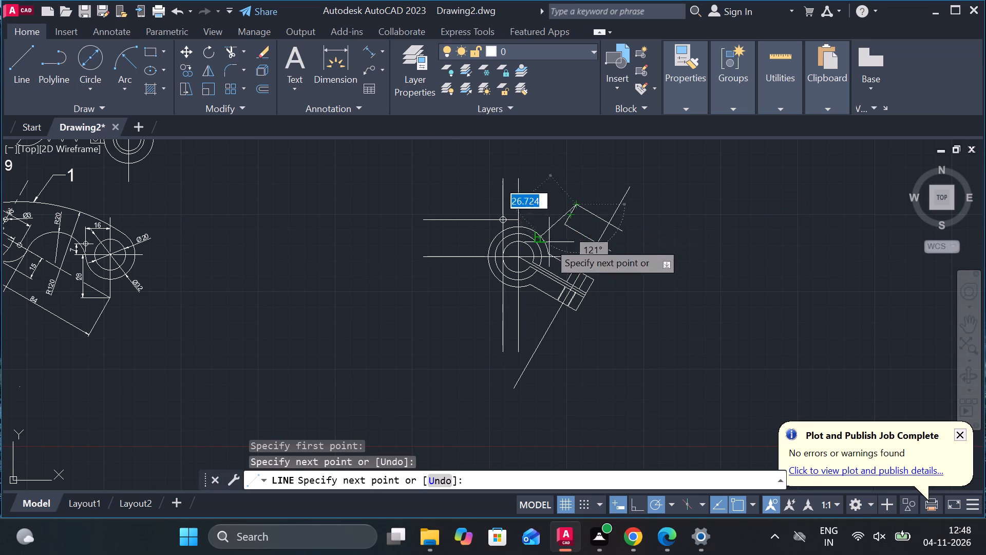
key("Escape")
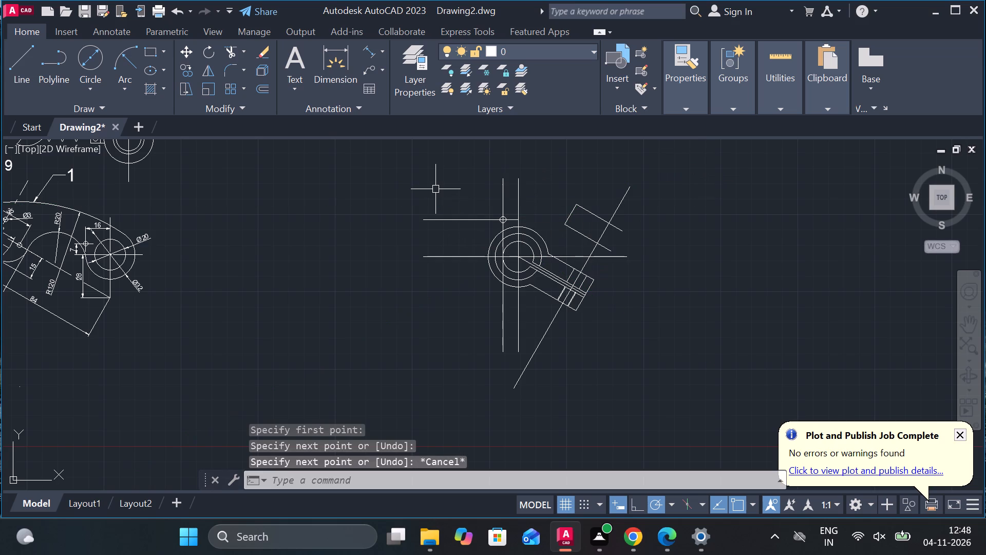
Draw a line joining the open ends of the two detached parallel lines on the side farthest from the concentric circles, closing the rectangle.
left_click(25, 64)
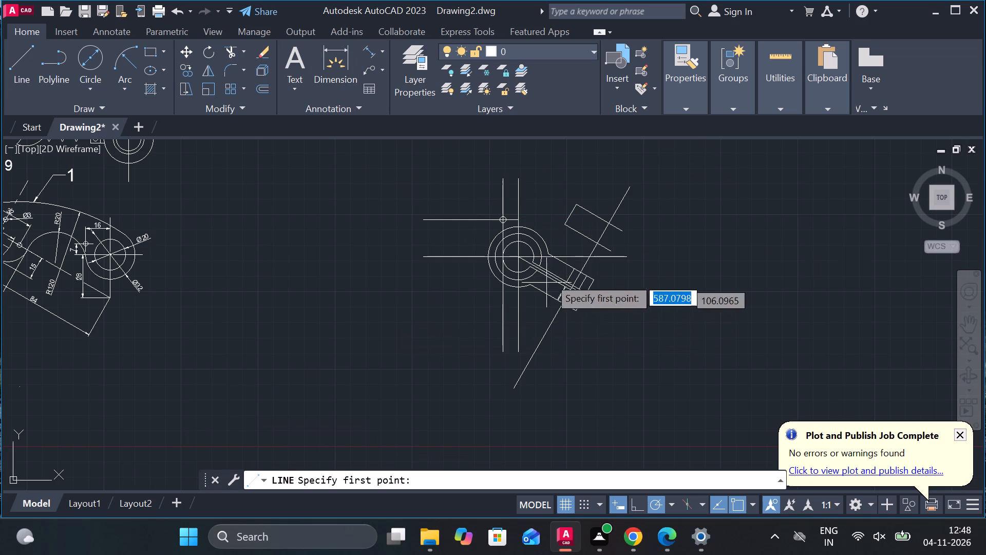
scroll(631, 244, "up", 2)
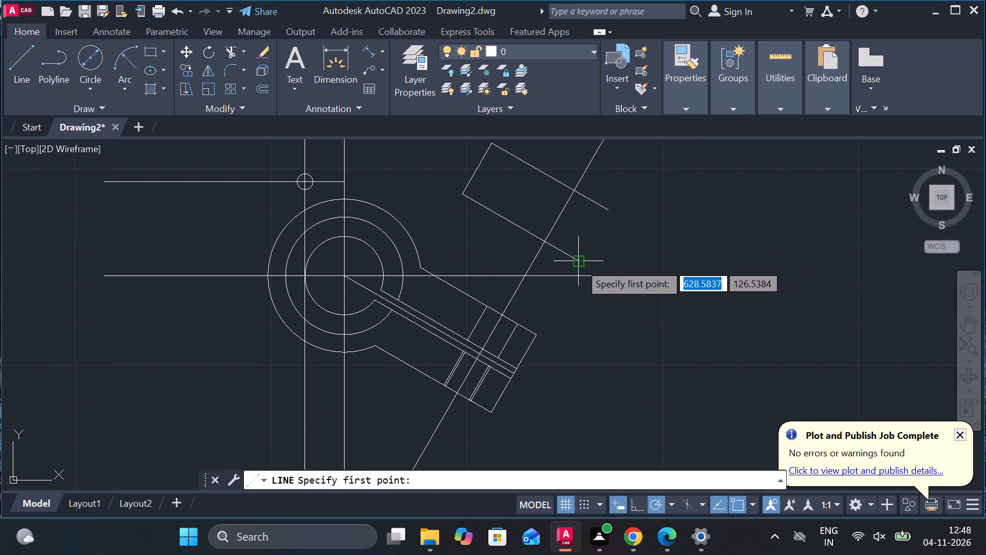
left_click(578, 263)
left_click(606, 214)
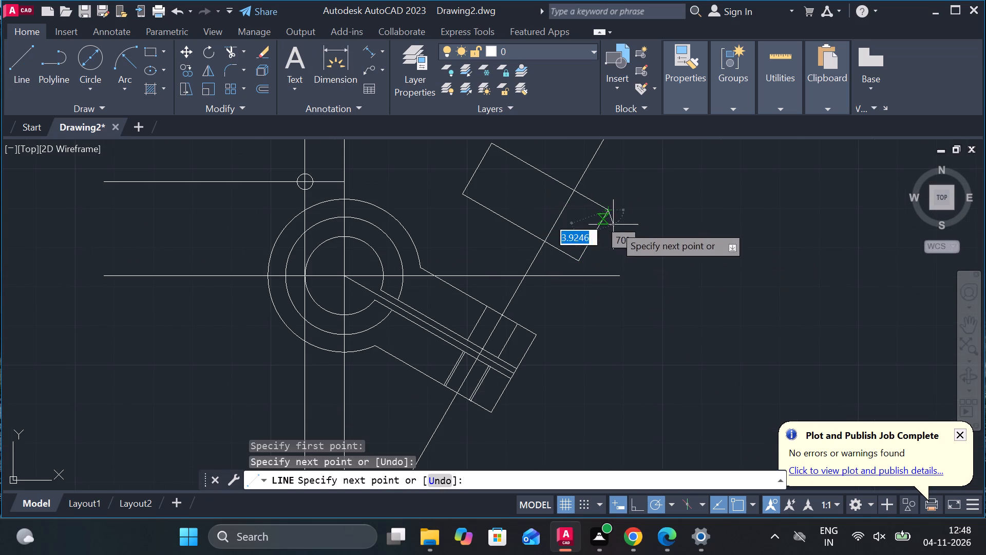
key("Escape")
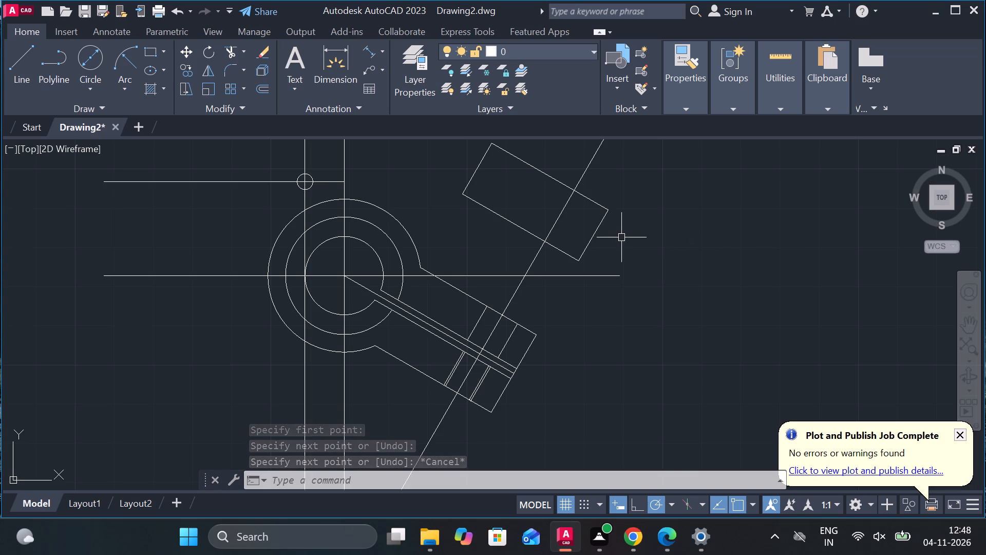
Check the aligned distance along the rectangle's outer long edge from the 60° cross line to the corner farthest from the concentric circles.
left_click(371, 48)
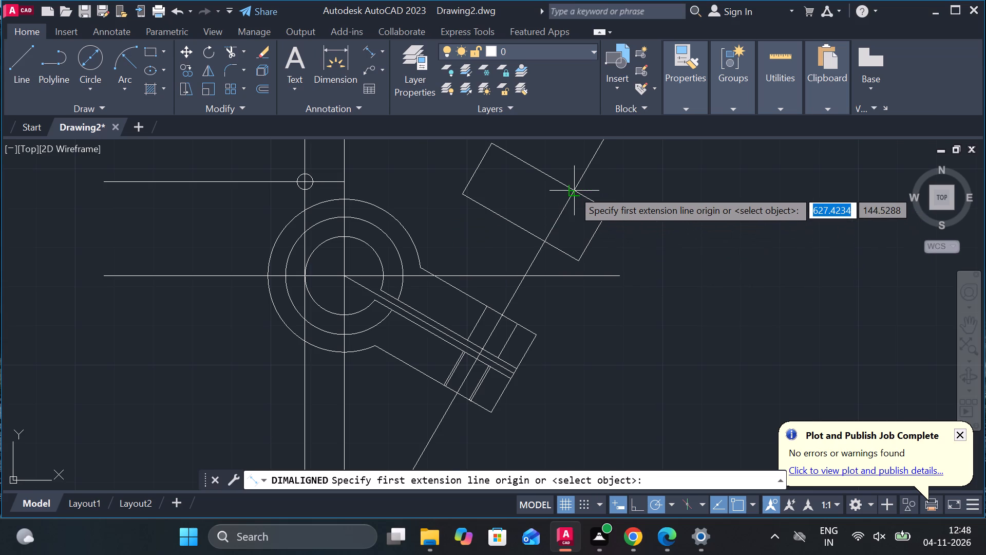
left_click(573, 190)
left_click(611, 208)
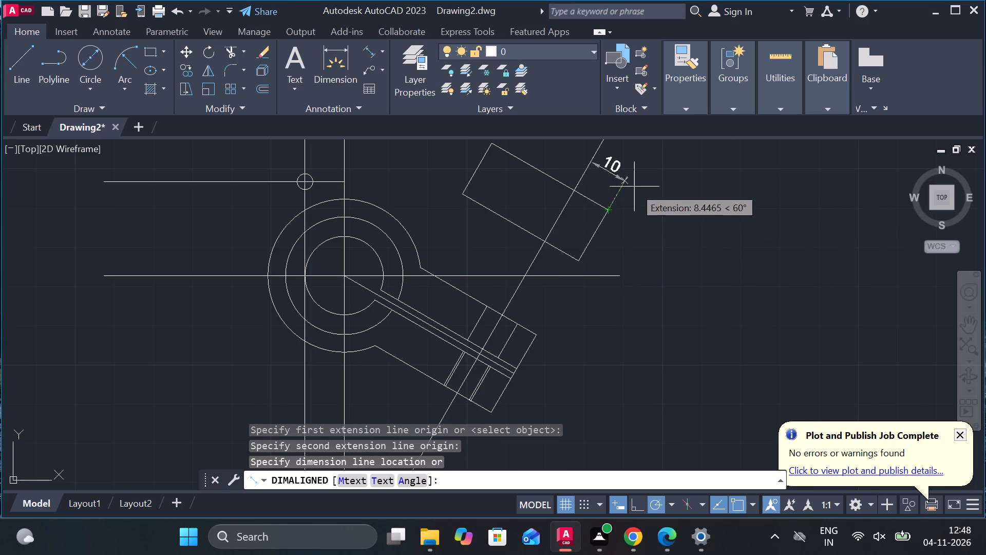
key("Escape")
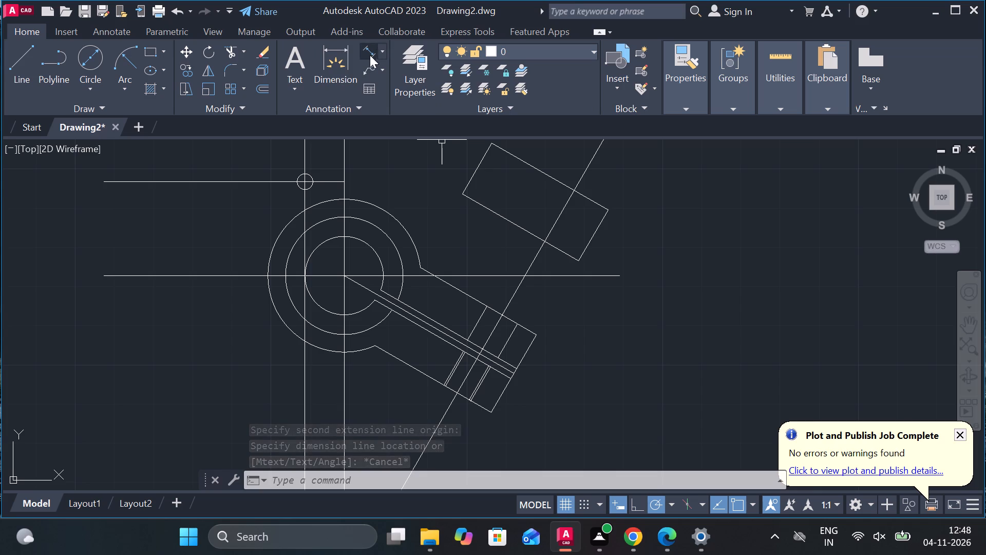
Copy the rectangle's long edge nearest the arm, using its intersection with the 60° cross line as base point.
left_click(510, 225)
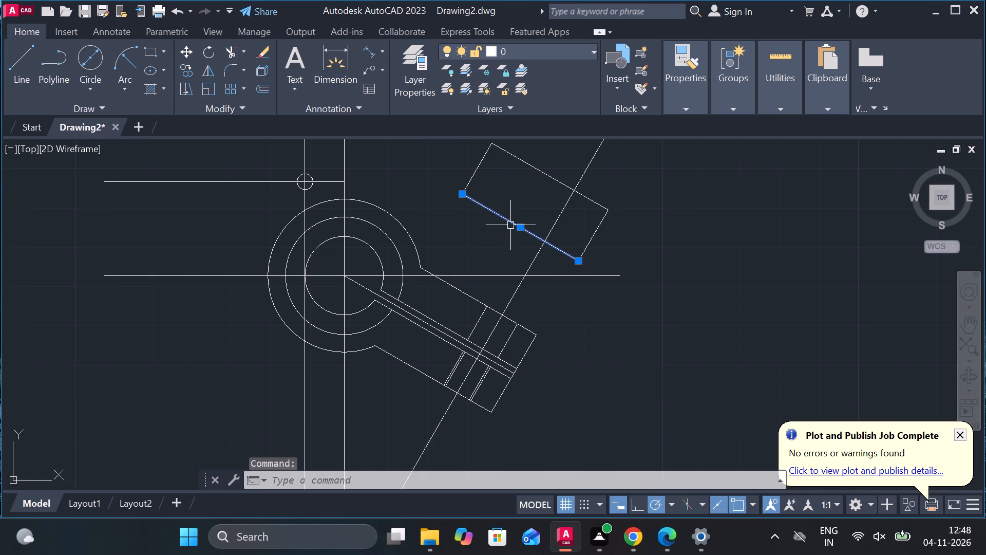
left_click(189, 72)
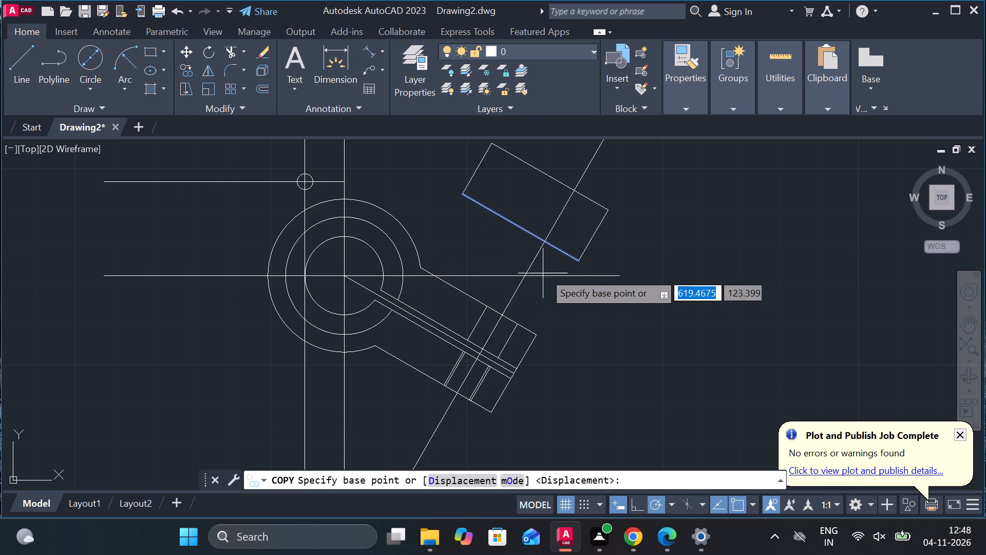
left_click(544, 242)
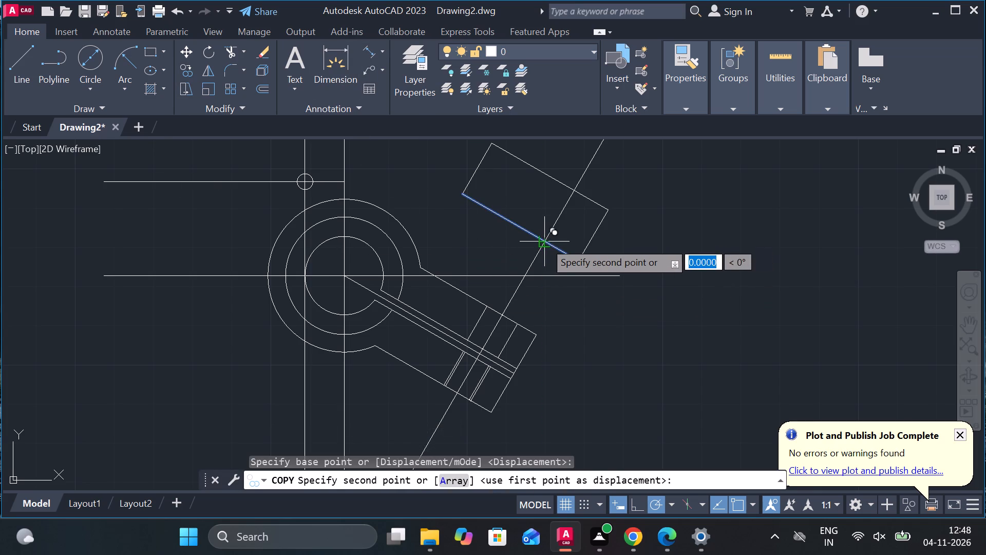
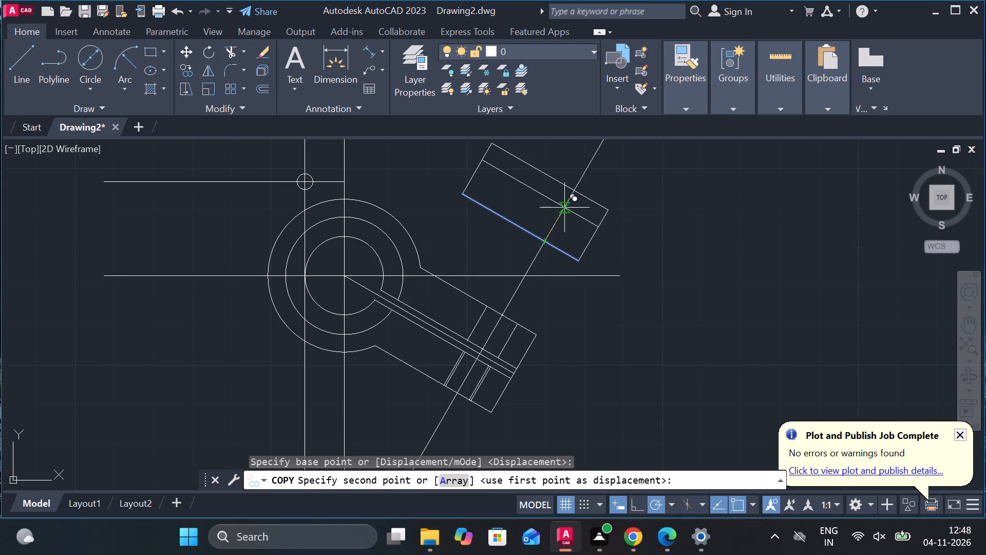
Place the copied long edge 7.5 along the 60° cross line, midway across the rectangle.
key("7")
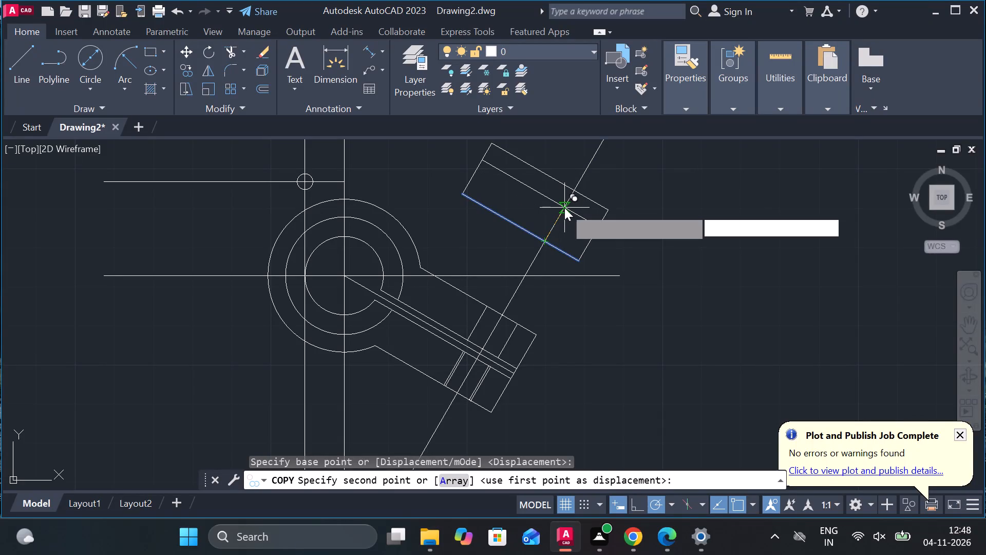
type(".5")
key("Return")
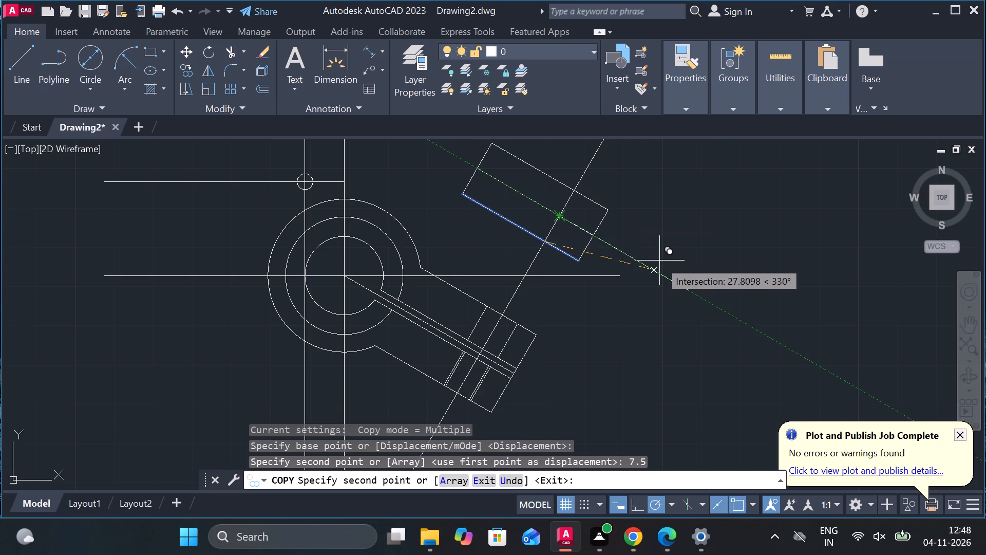
key("Escape")
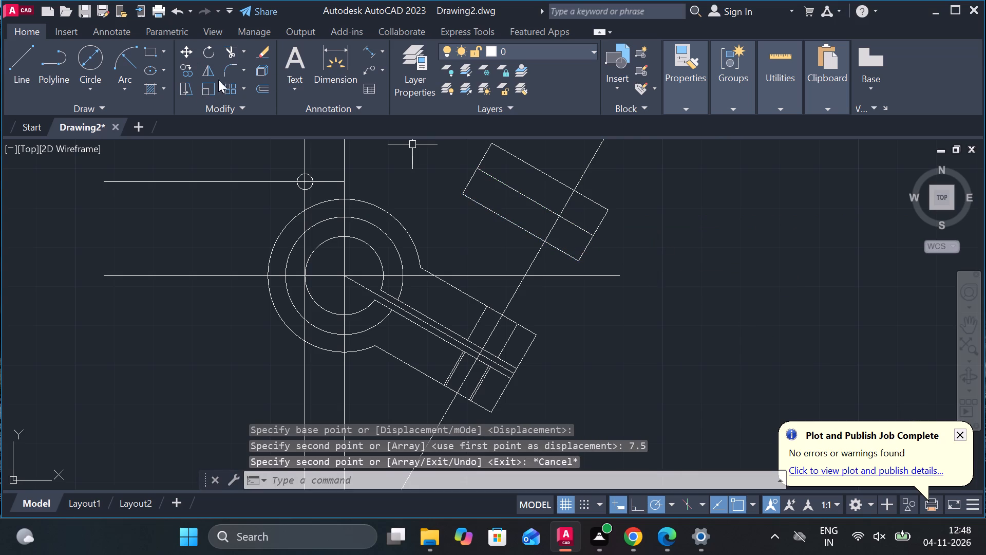
Draw a circle of diameter 9 centred where the rectangle's middle line meets the 60° cross line.
left_click(99, 58)
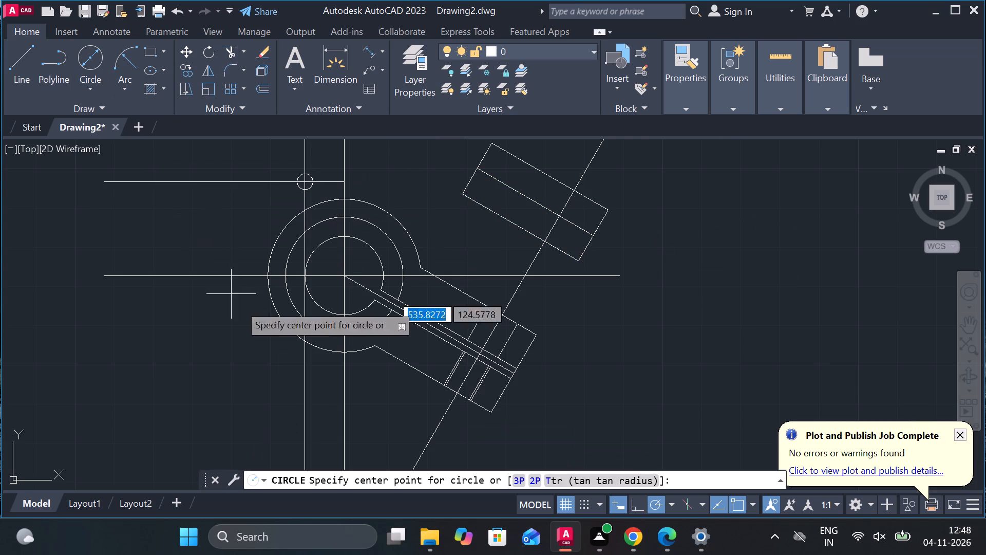
left_click(560, 213)
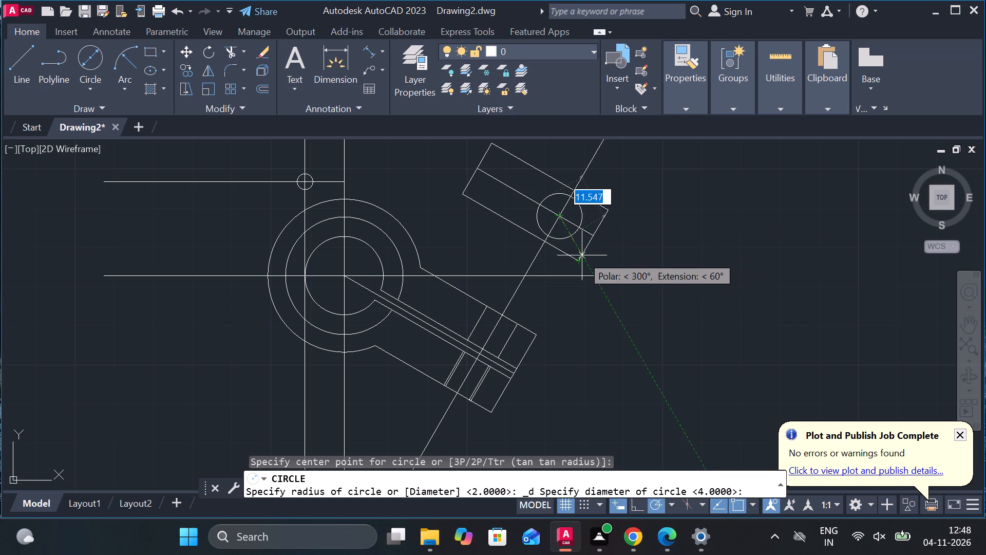
key("9")
key("Return")
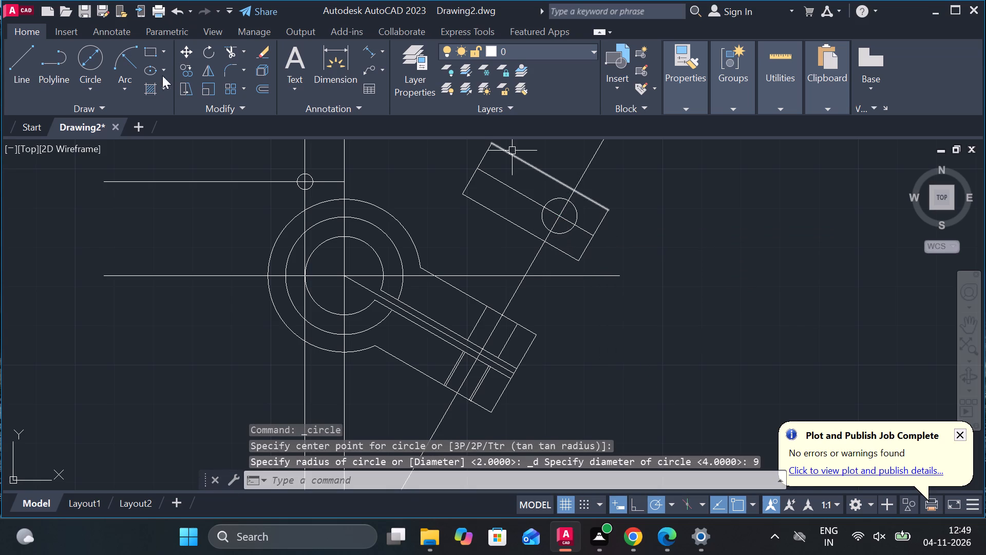
Draw a concentric circle of diameter 8 inside the diameter 9 circle in the rectangle.
left_click(82, 65)
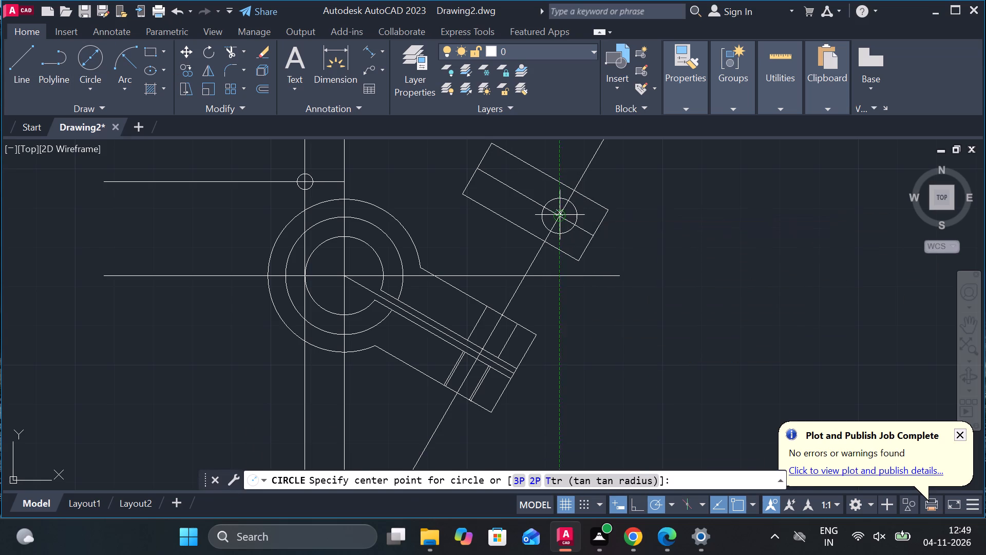
left_click(560, 216)
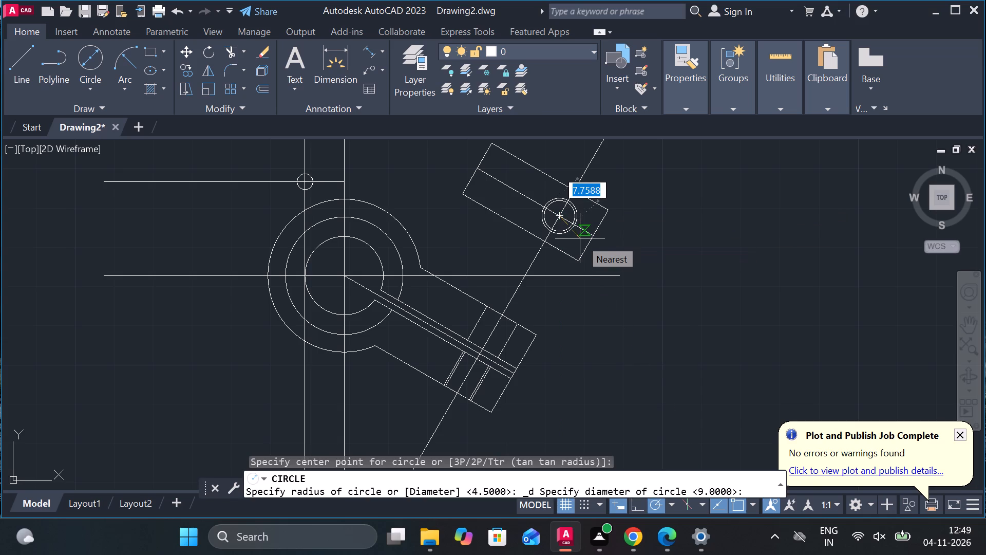
key("8")
key("Return")
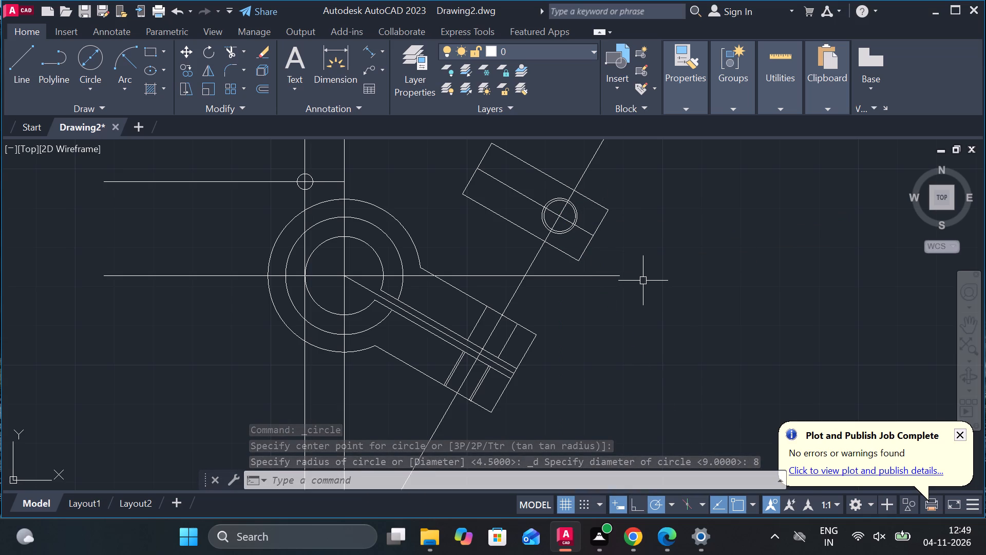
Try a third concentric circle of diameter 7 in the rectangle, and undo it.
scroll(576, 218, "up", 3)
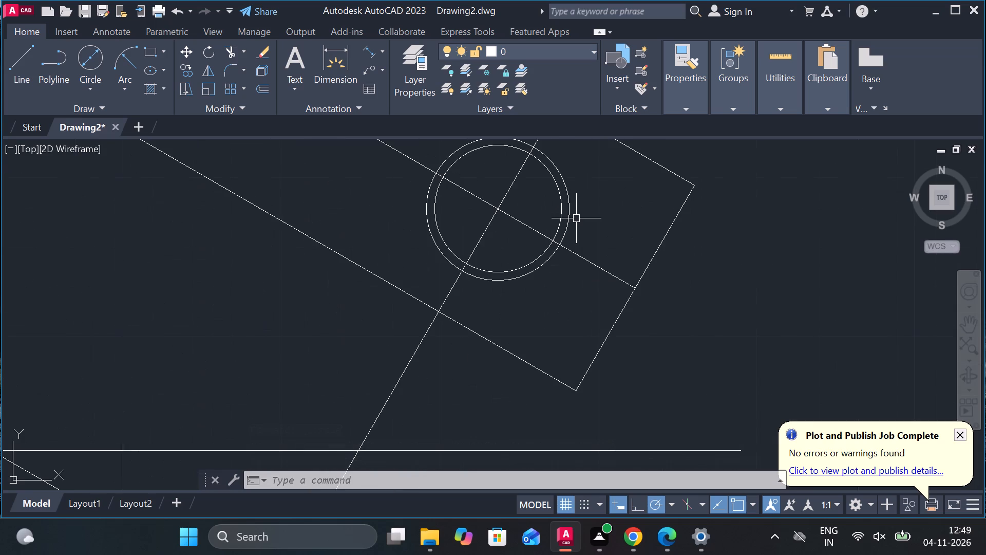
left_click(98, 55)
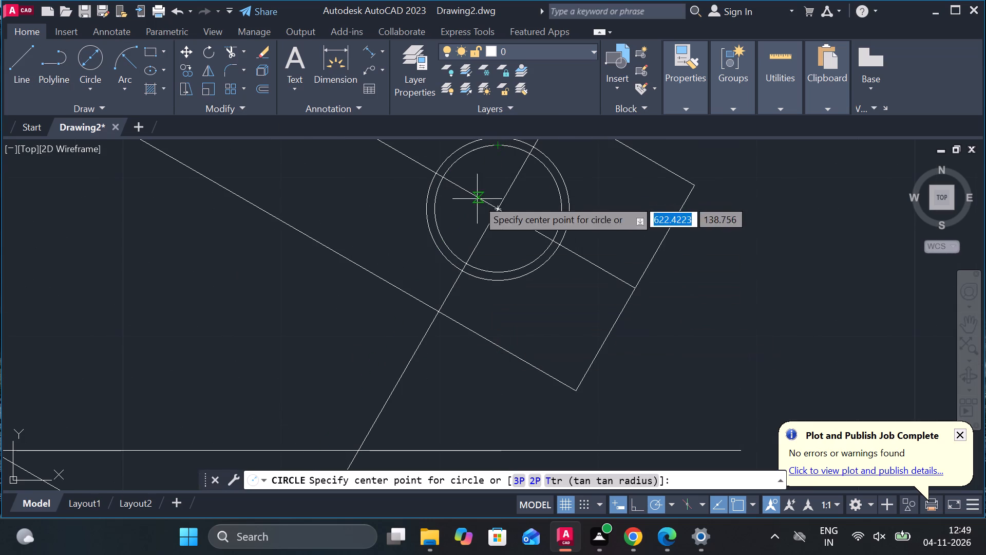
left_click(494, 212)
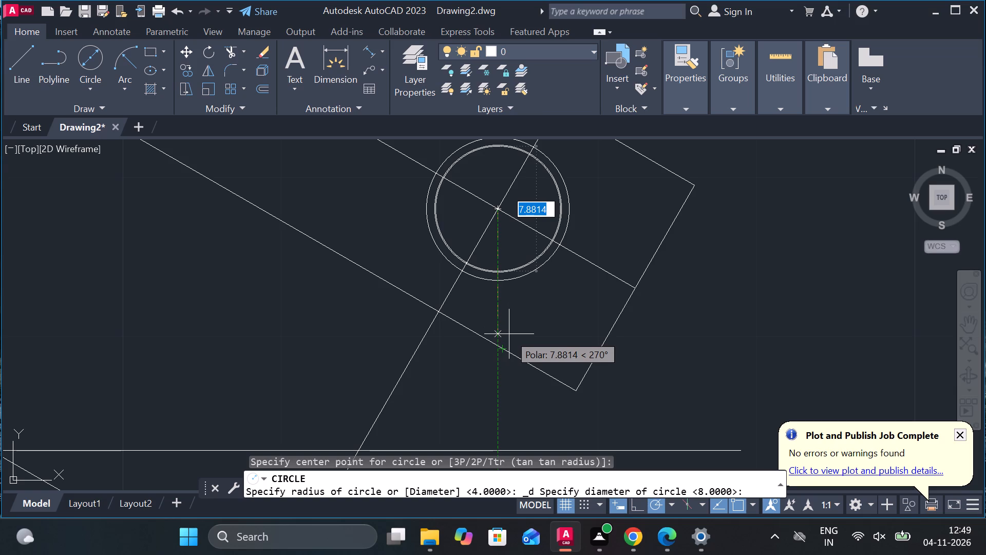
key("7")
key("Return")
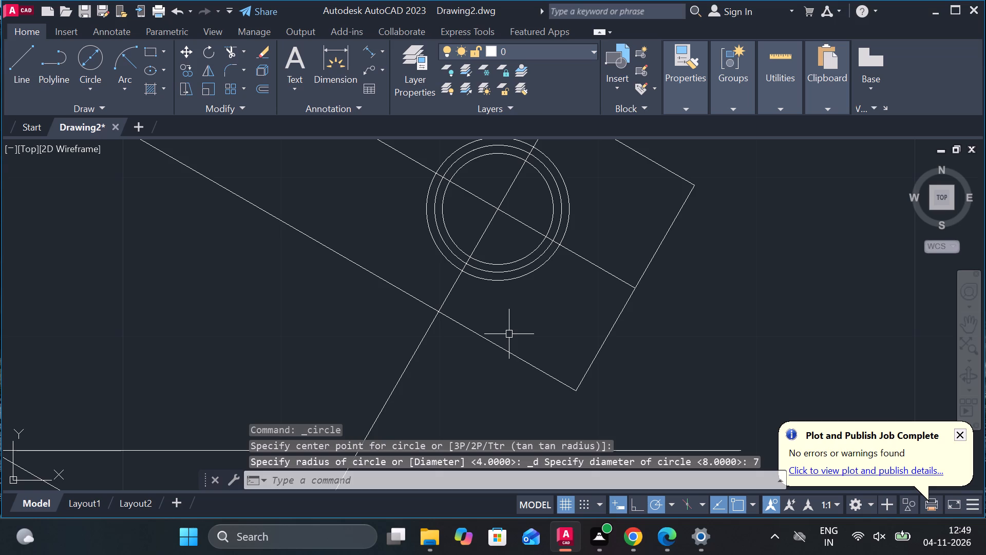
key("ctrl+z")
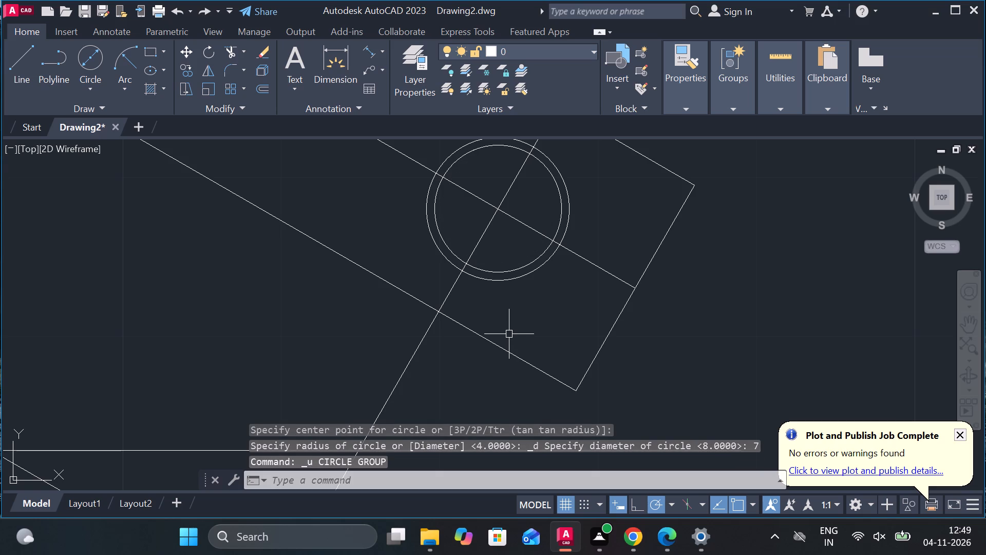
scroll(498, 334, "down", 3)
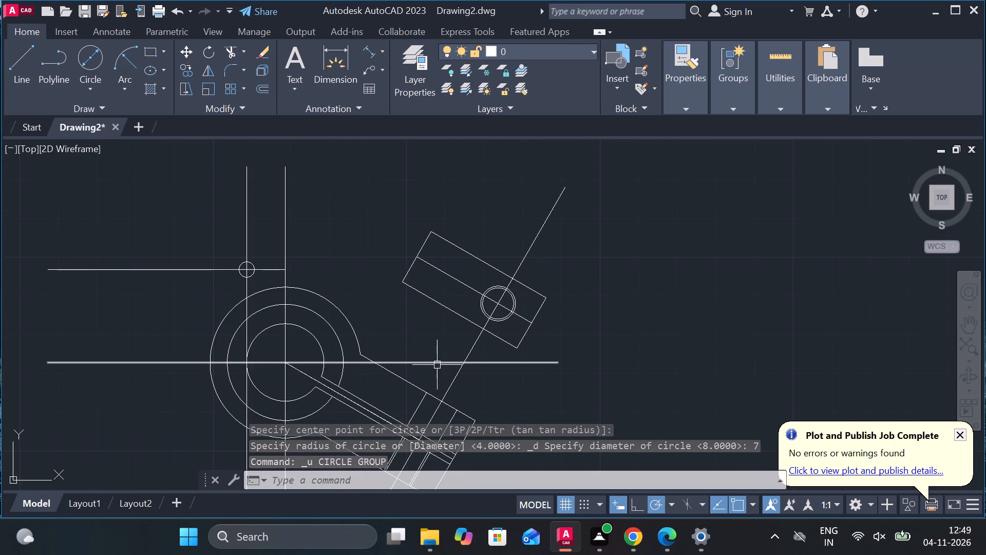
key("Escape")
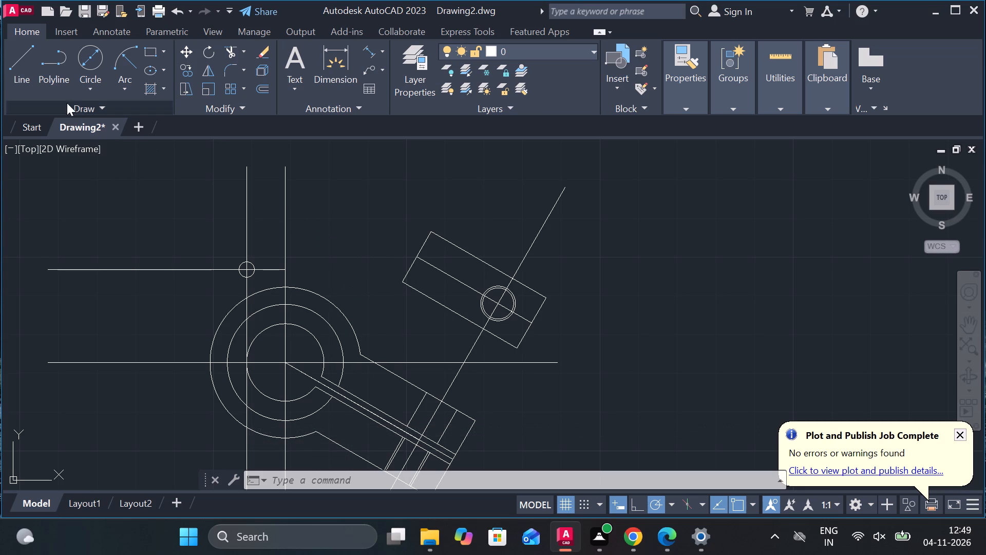
Stretch the rectangle's two long edges and middle line outward by 5 at 150°, at their ends nearest the concentric circles.
left_click(448, 311)
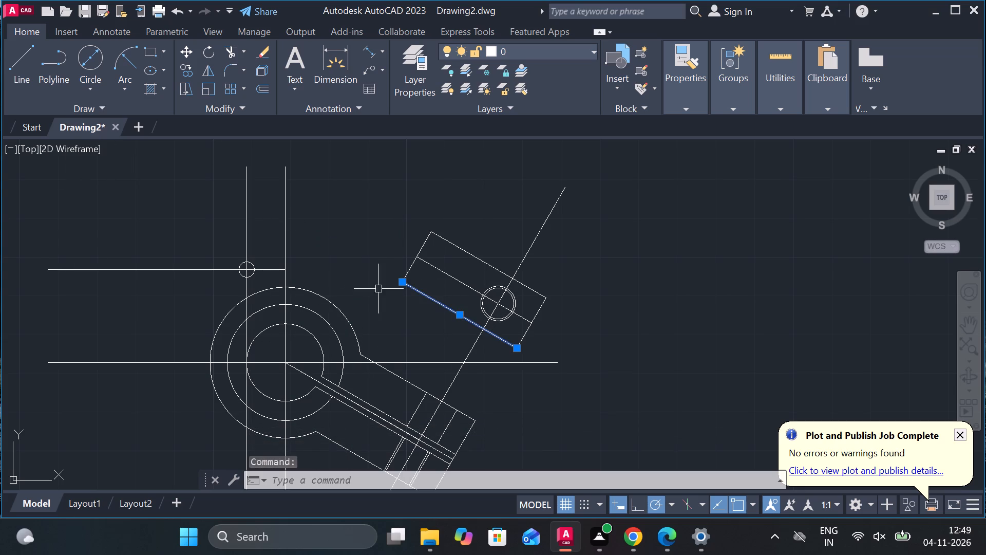
left_click(404, 284)
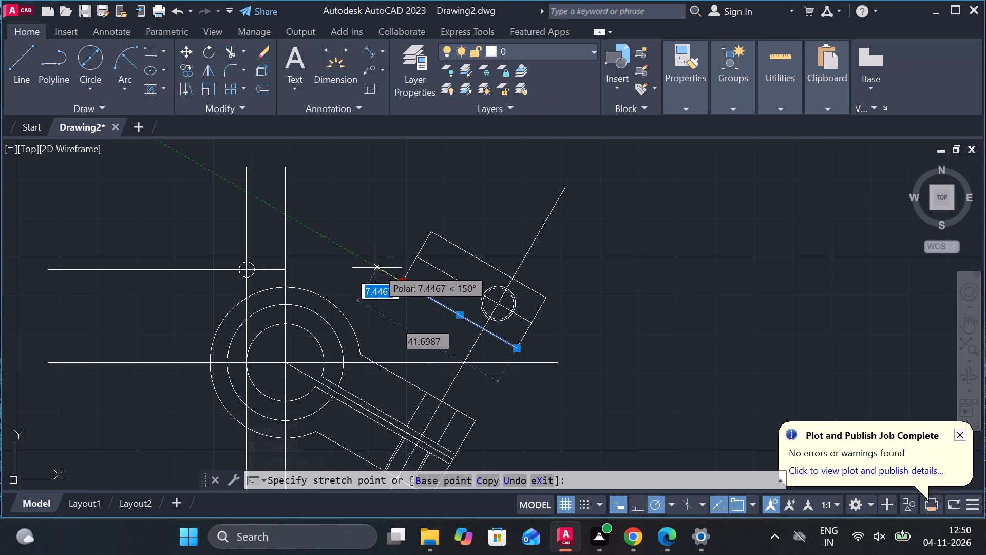
key("5")
key("Return")
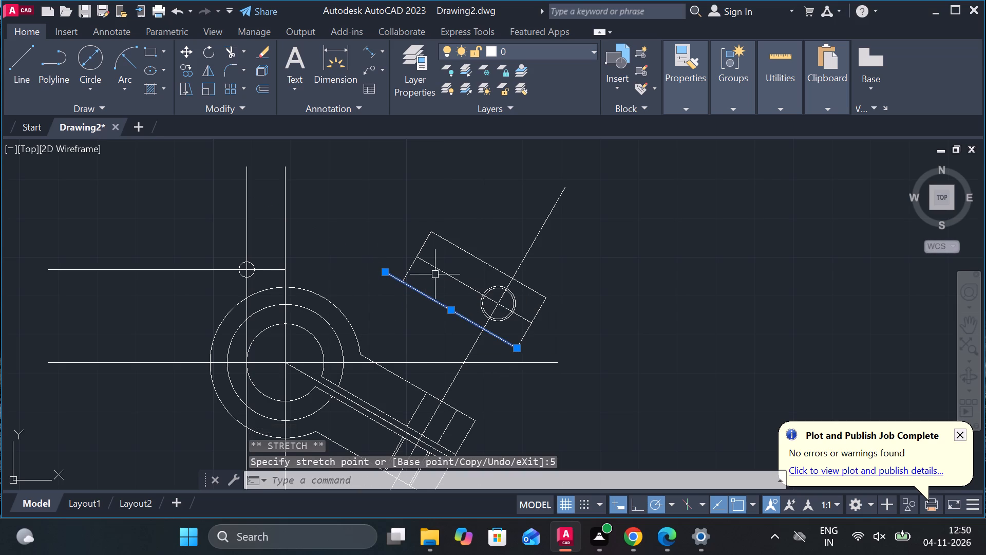
left_click(445, 273)
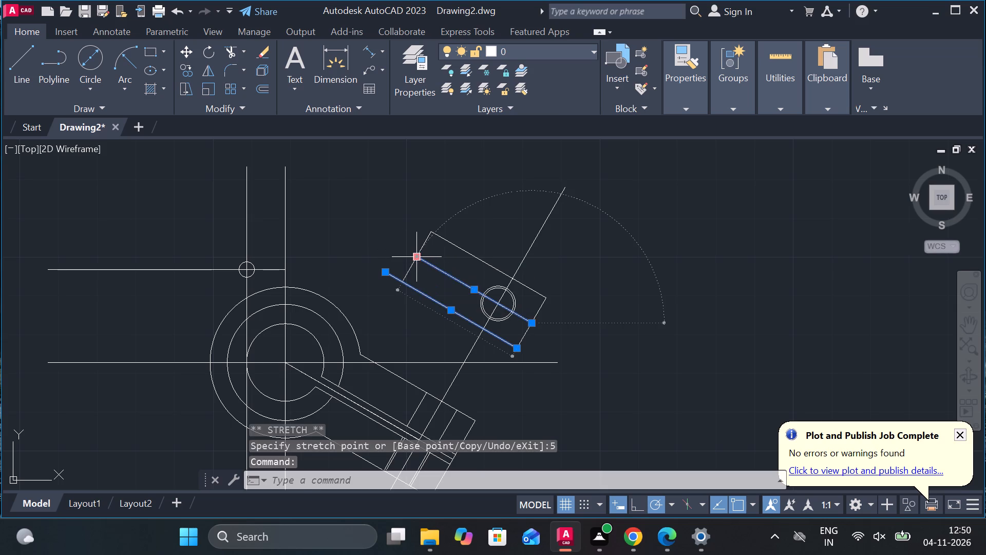
left_click(414, 257)
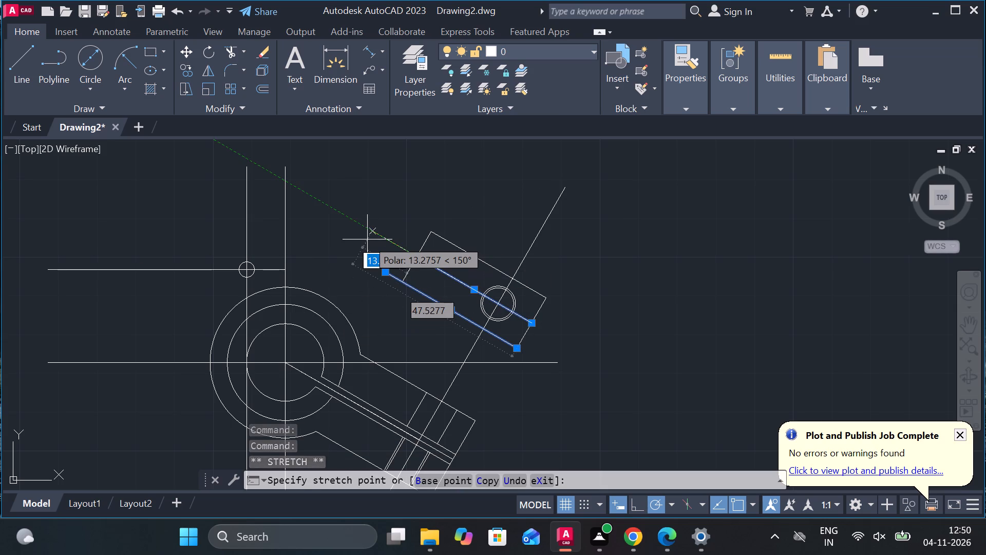
key("5")
key("Return")
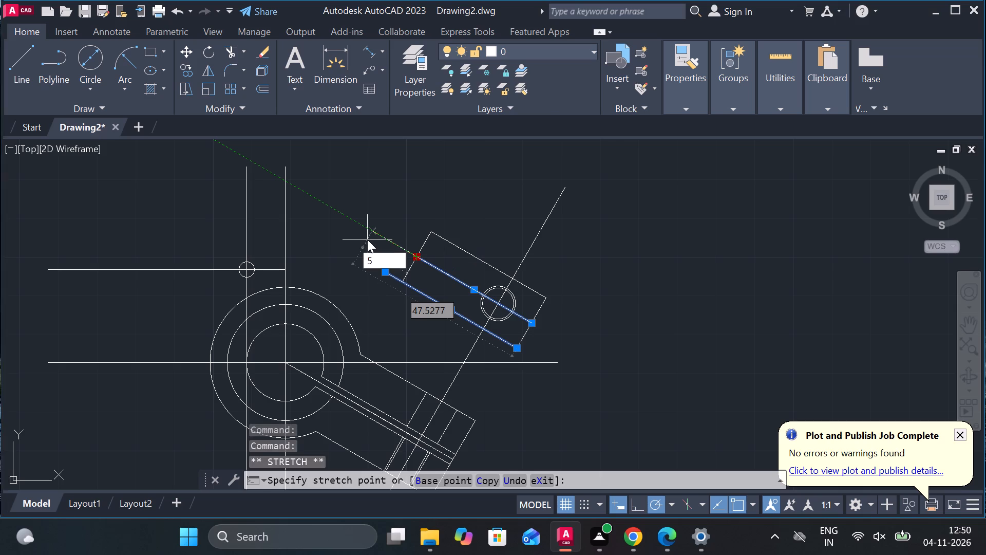
left_click(453, 239)
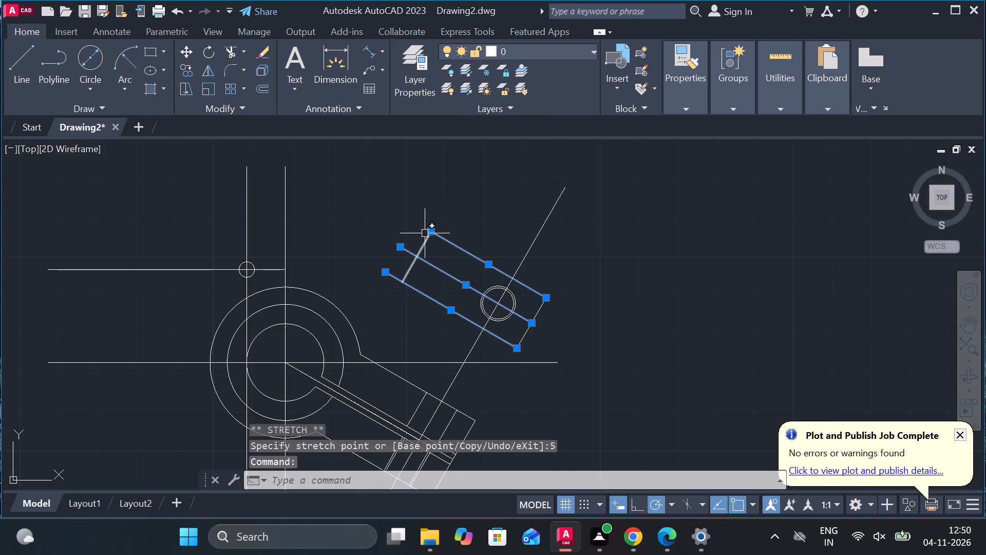
left_click(429, 233)
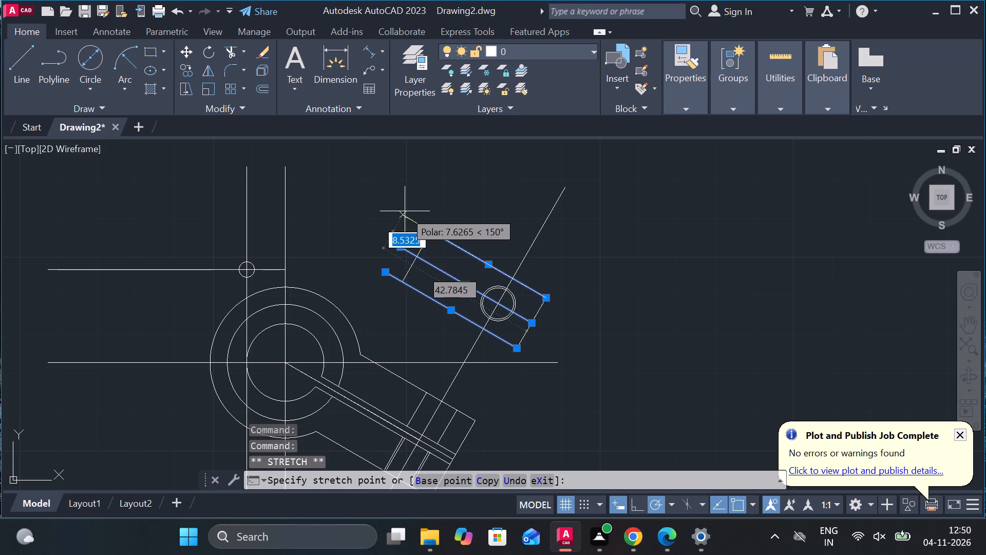
key("5")
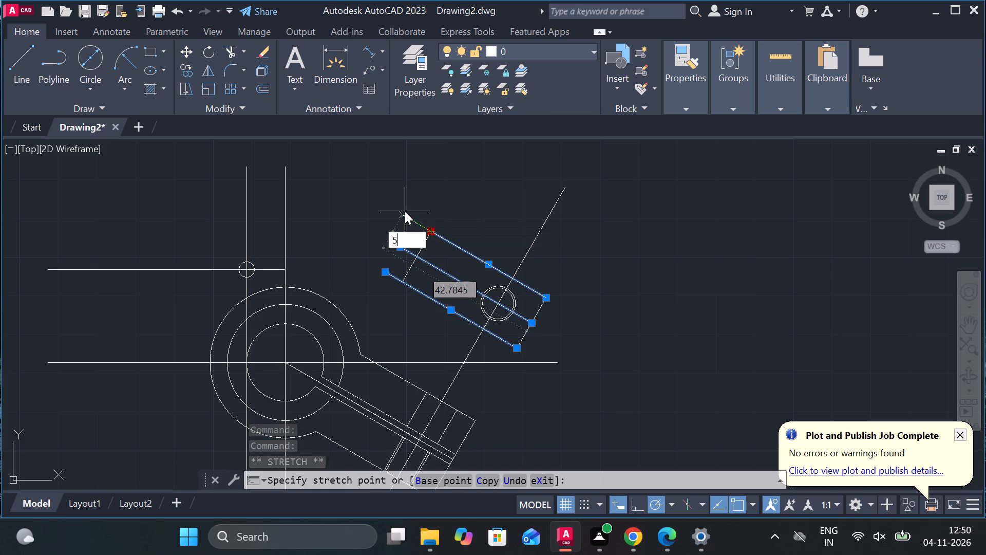
key("Return")
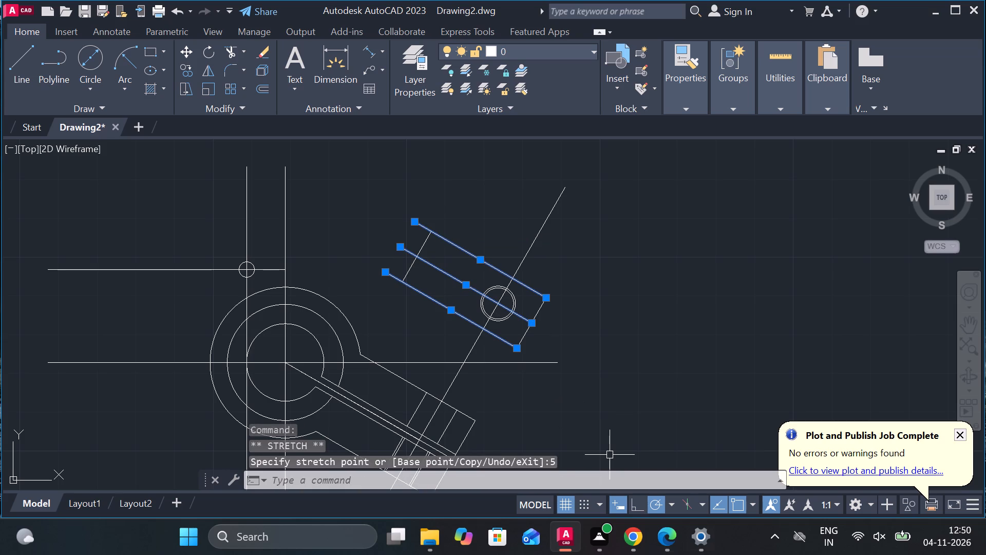
key("Escape")
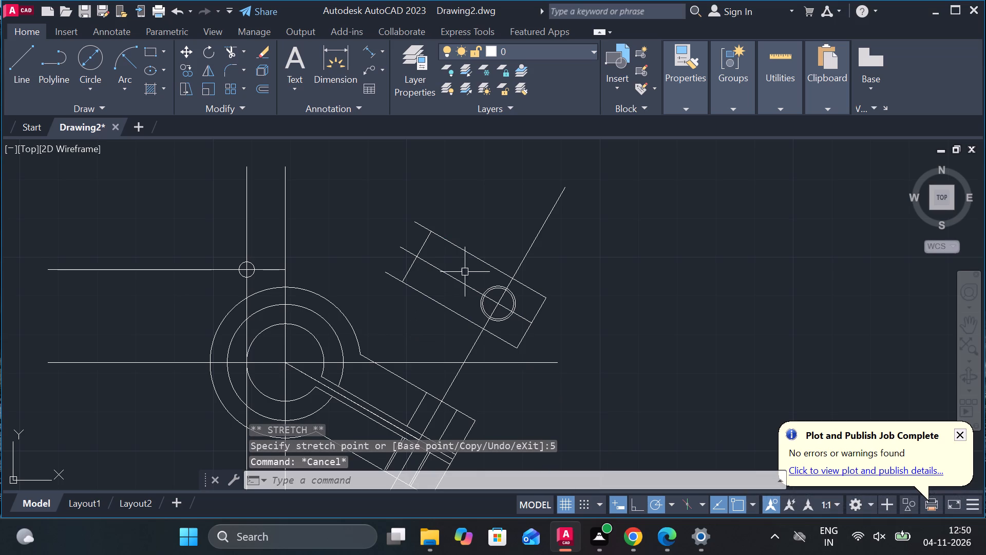
Extend the rectangle's middle line at both ends along its own direction, so it projects beyond the outline as a centre line.
left_click(434, 266)
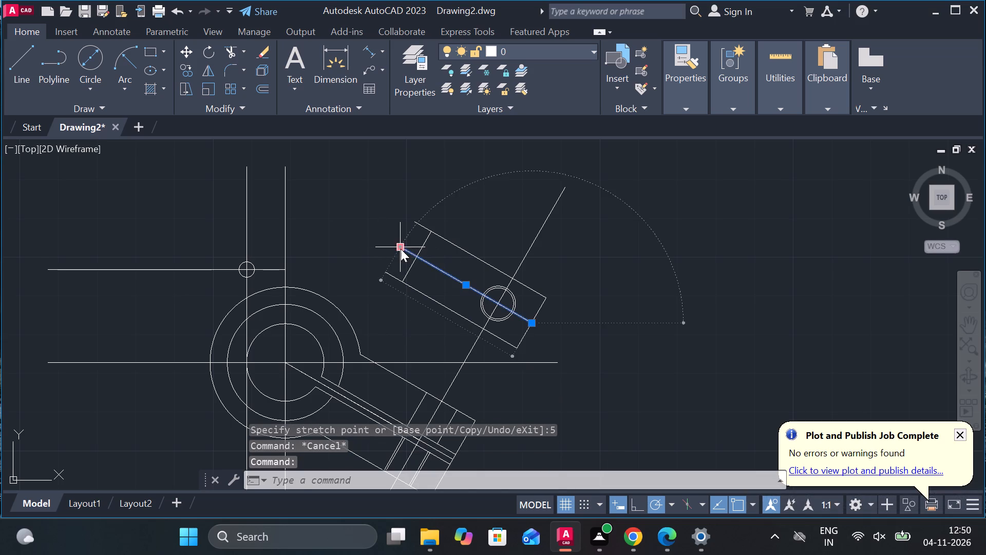
left_click(401, 249)
left_click(367, 230)
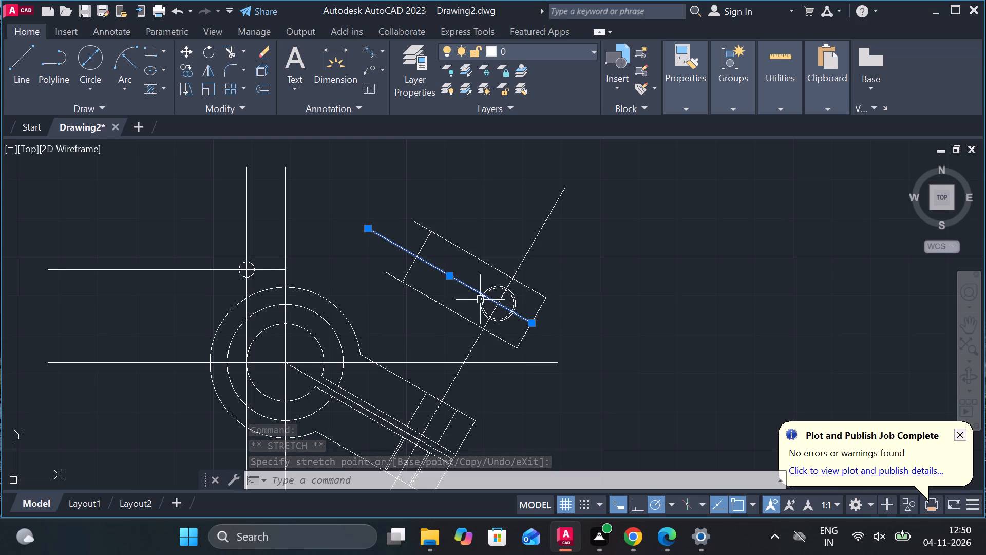
left_click(529, 324)
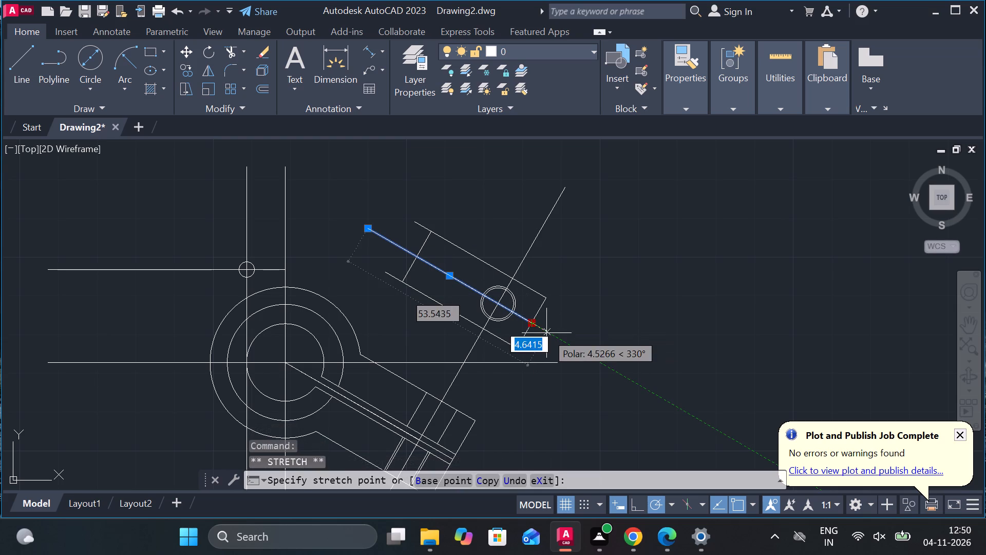
left_click(558, 339)
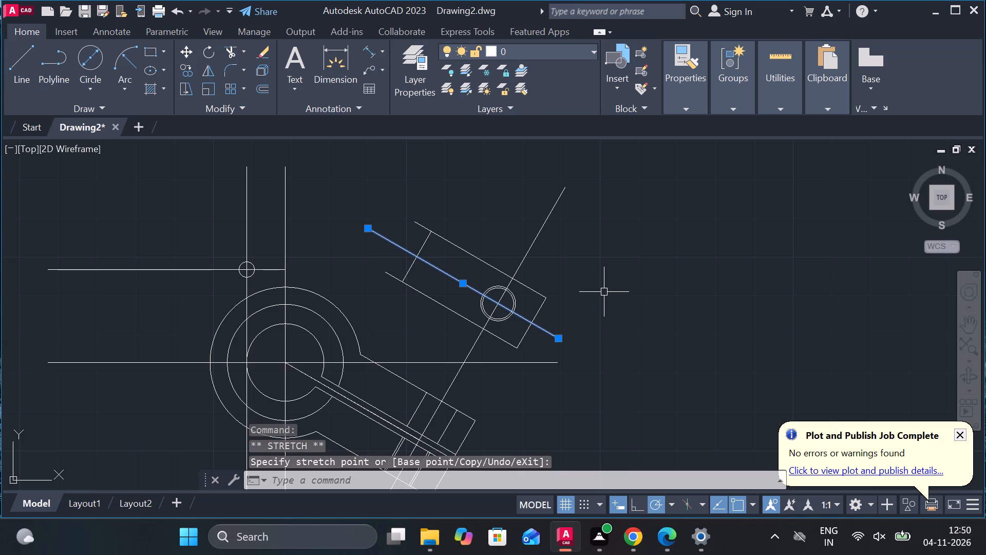
key("Escape")
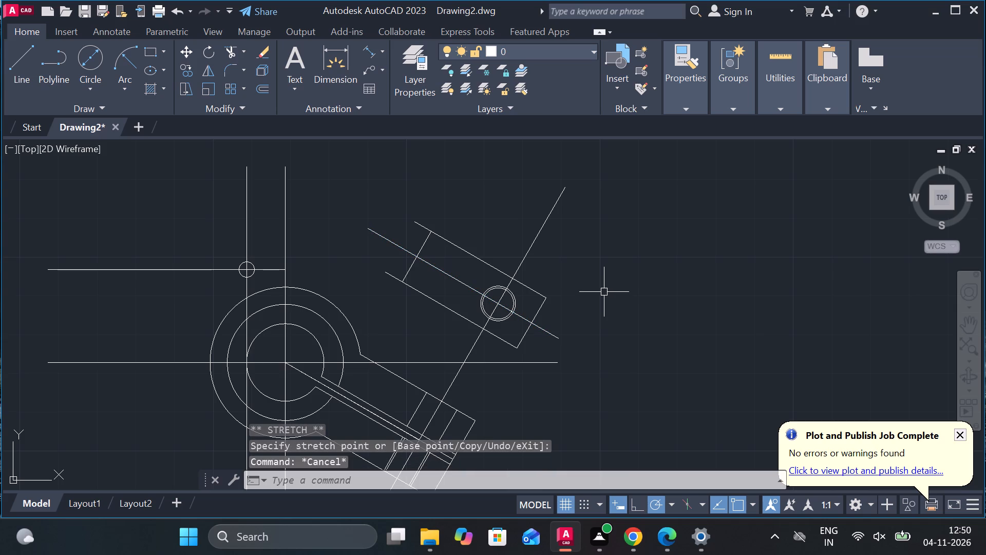
Start a spline at the open end of the rectangle's lower long edge, try wavy points to the upper long edge, and undo them.
key("s")
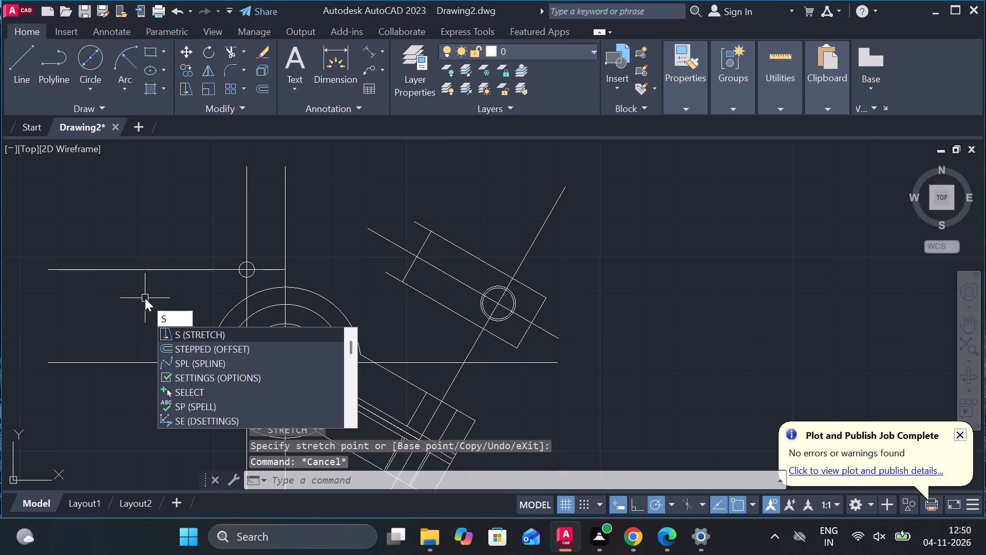
left_click(231, 365)
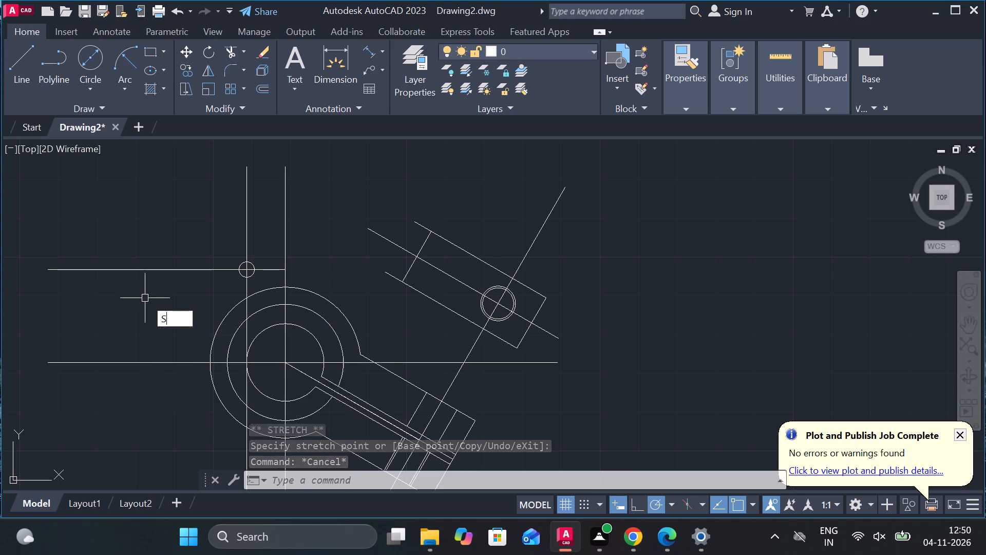
left_click(387, 274)
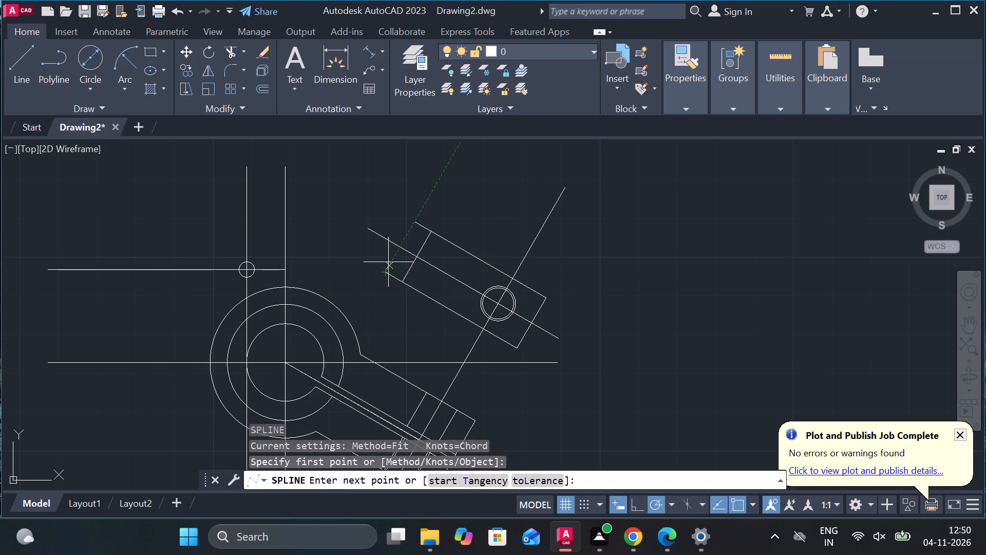
left_click(388, 260)
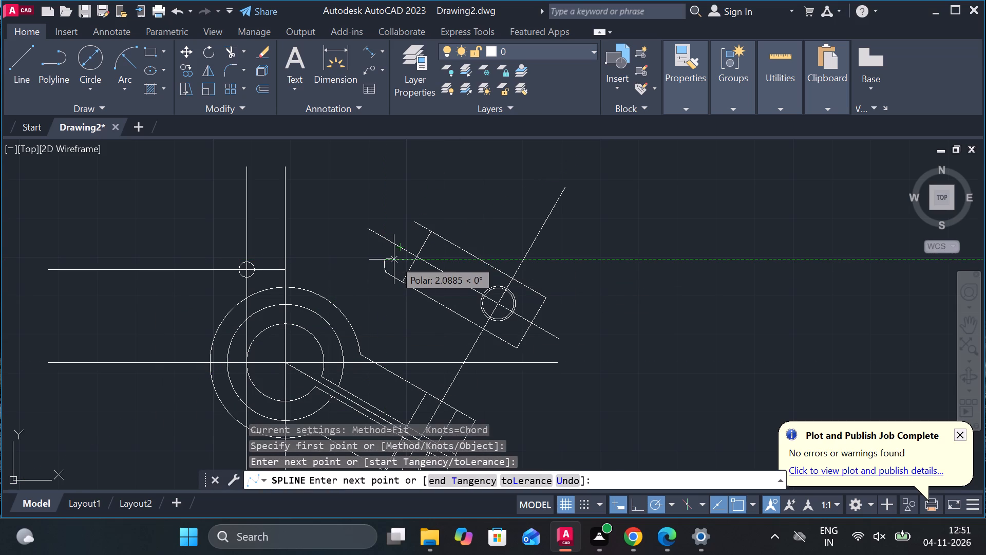
left_click(394, 260)
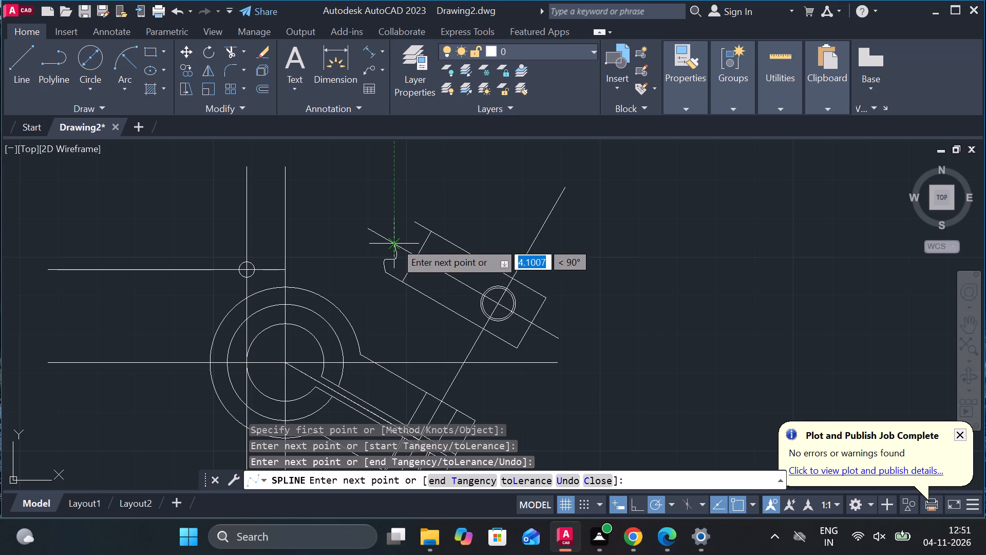
left_click(395, 242)
left_click(414, 237)
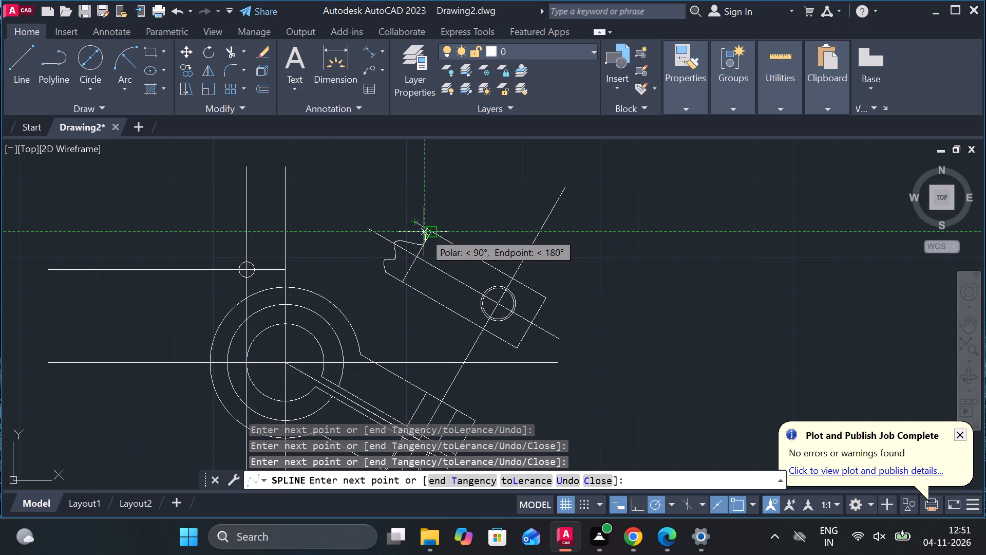
key("ctrl+z")
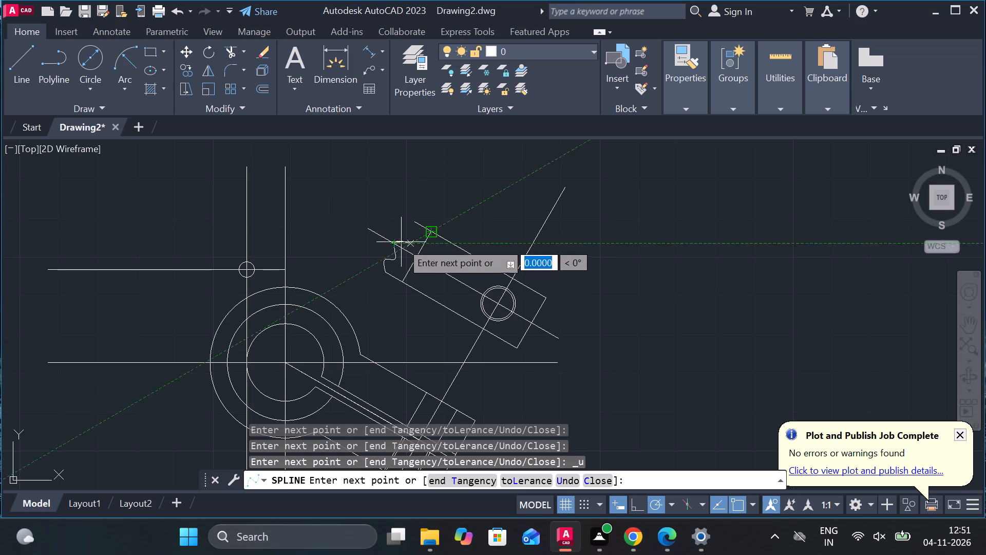
left_click(401, 240)
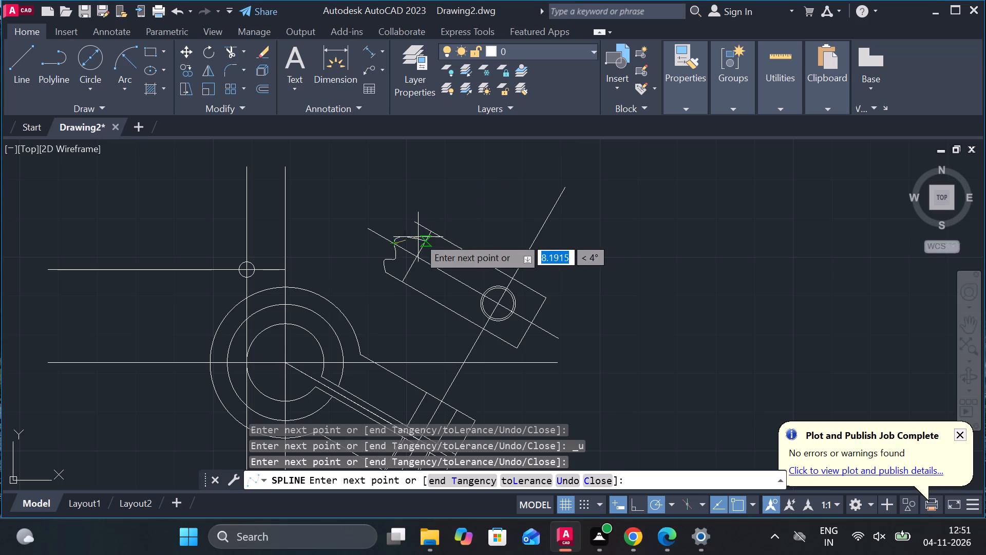
left_click(411, 237)
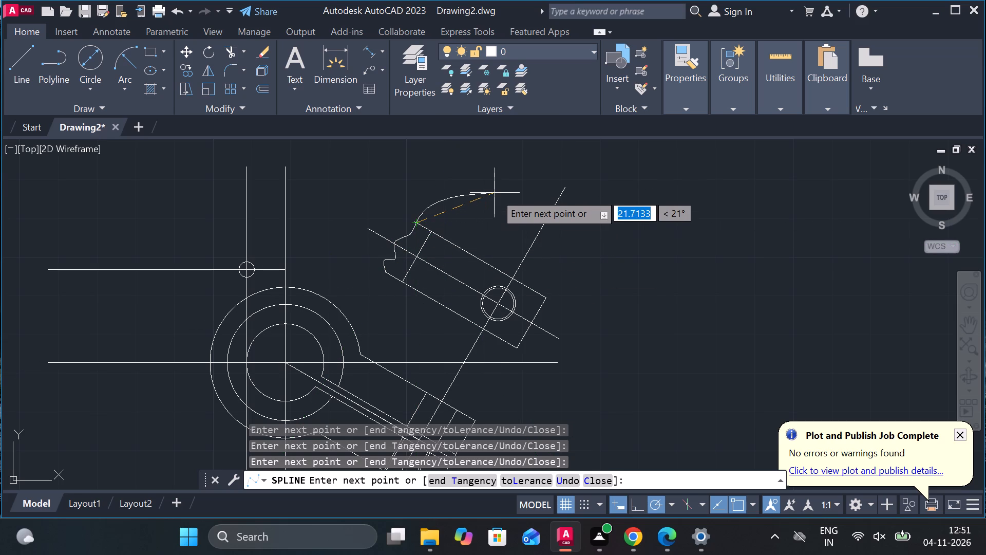
key("ctrl+z")
key("ctrl+z")
key("ctrl+z")
key("ctrl+z")
key("ctrl+z")
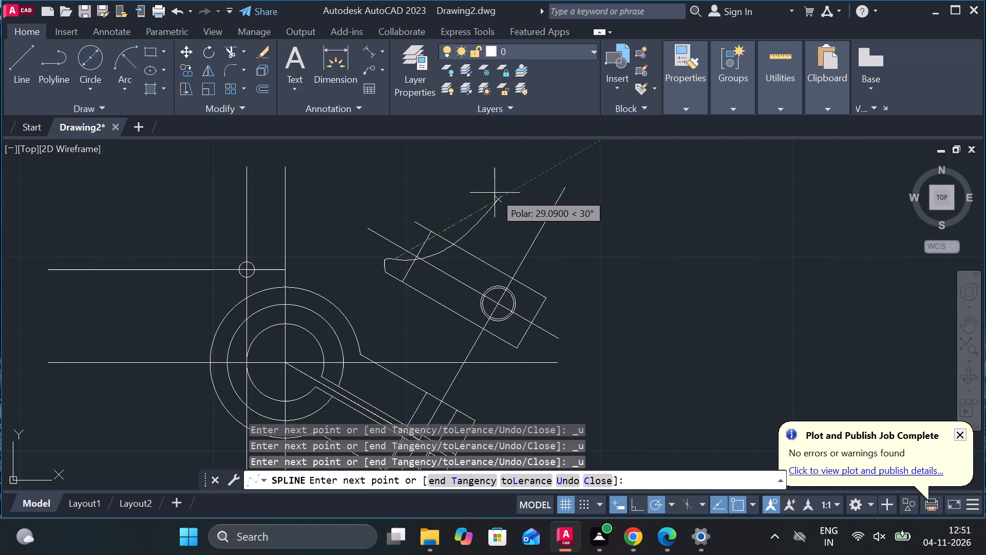
key("ctrl+z")
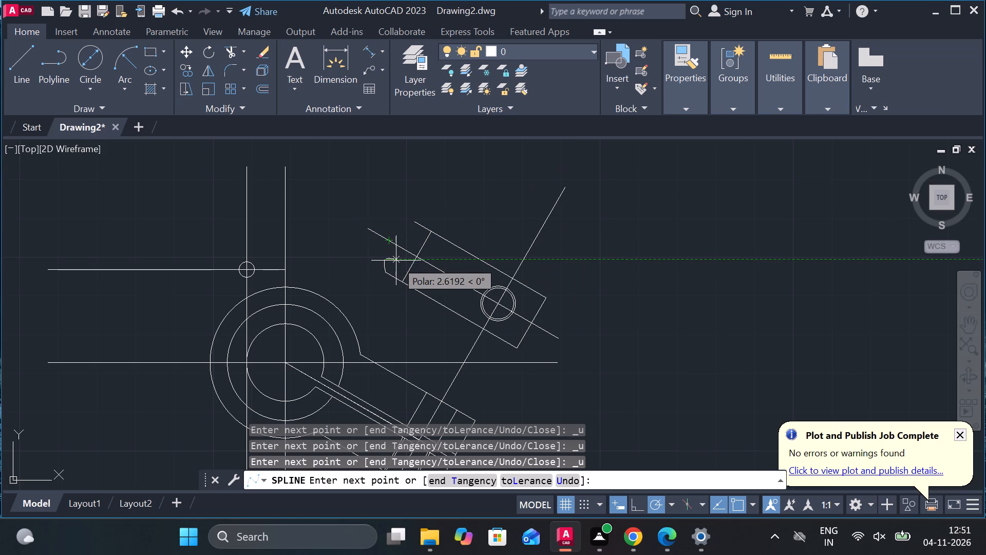
key("ctrl+z")
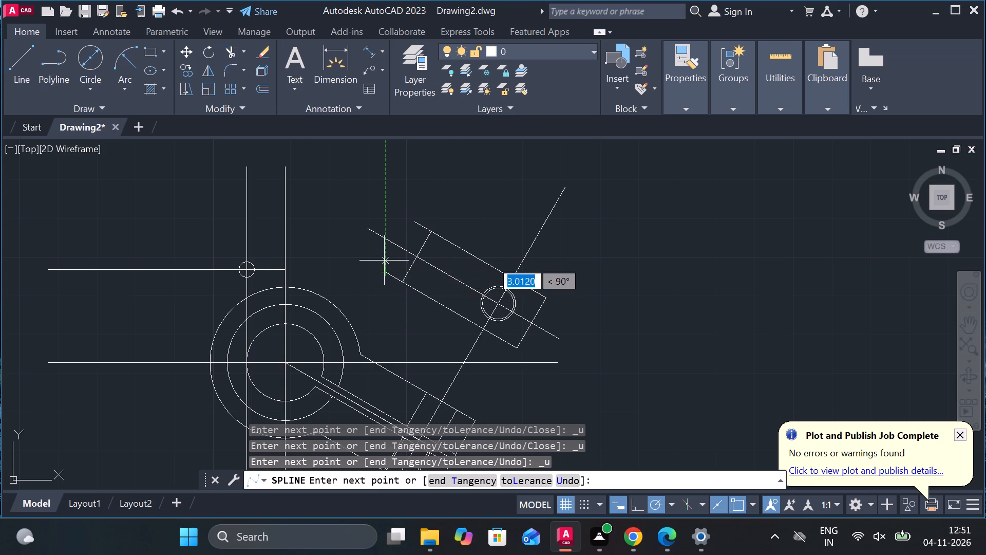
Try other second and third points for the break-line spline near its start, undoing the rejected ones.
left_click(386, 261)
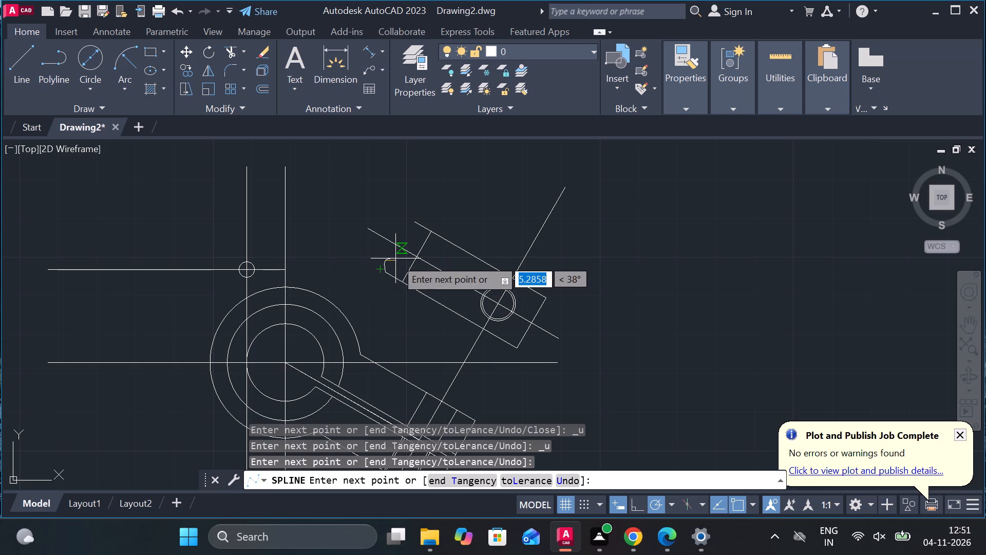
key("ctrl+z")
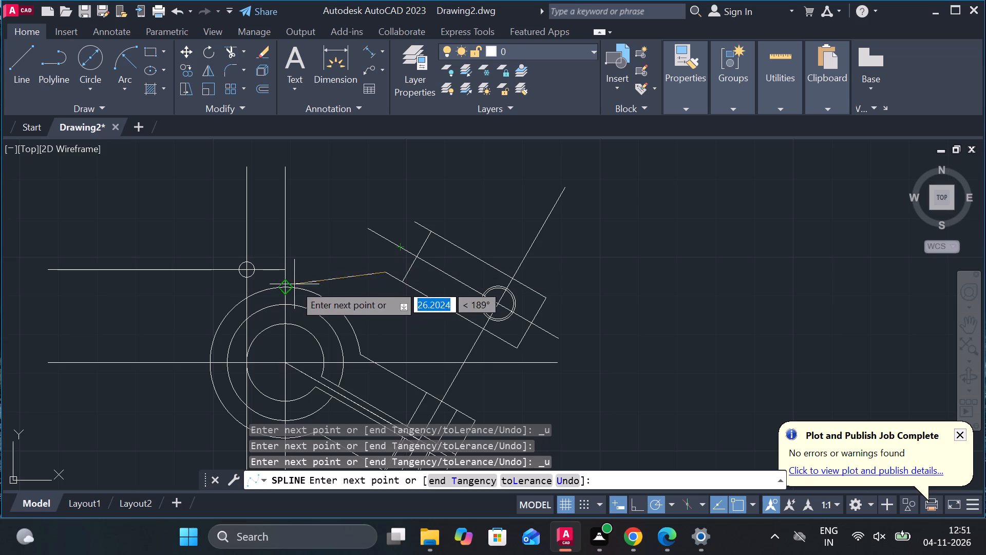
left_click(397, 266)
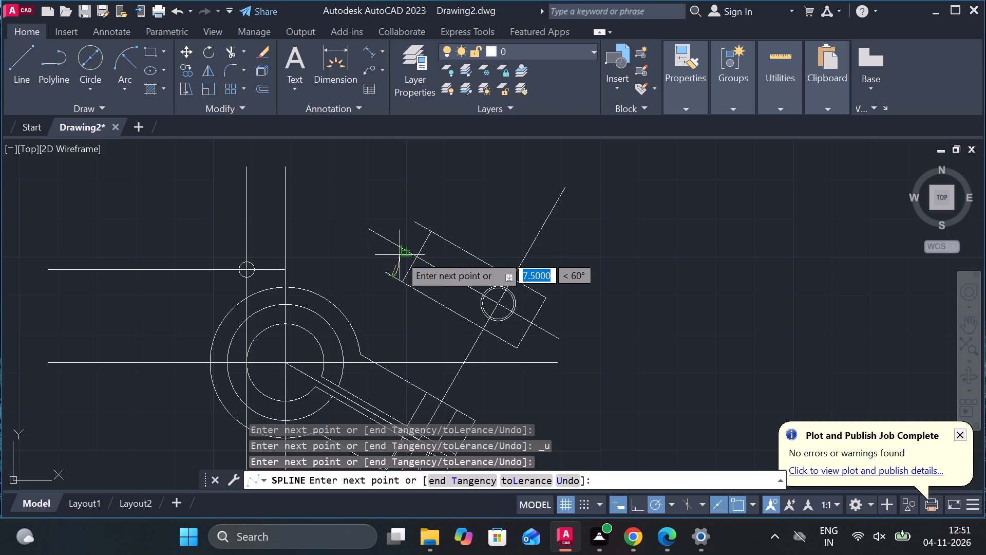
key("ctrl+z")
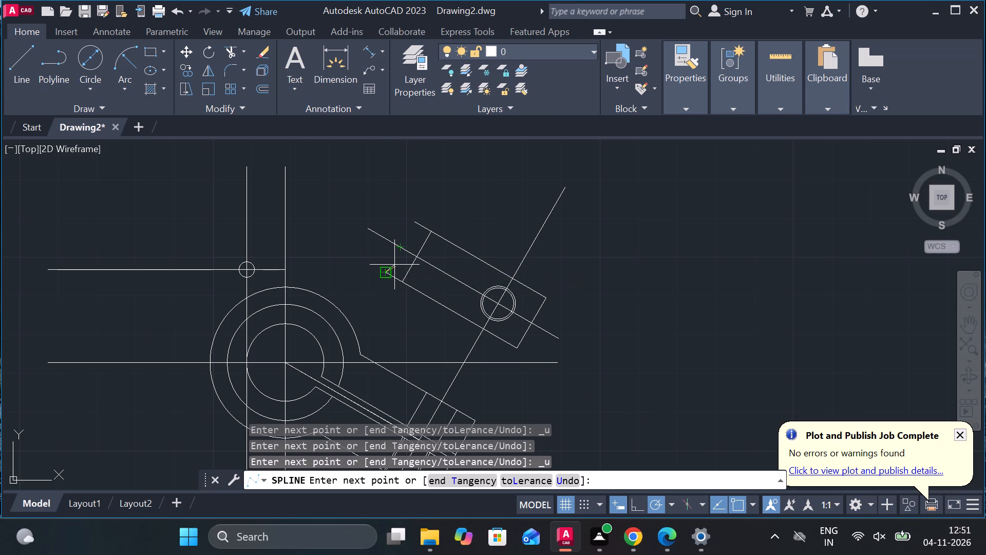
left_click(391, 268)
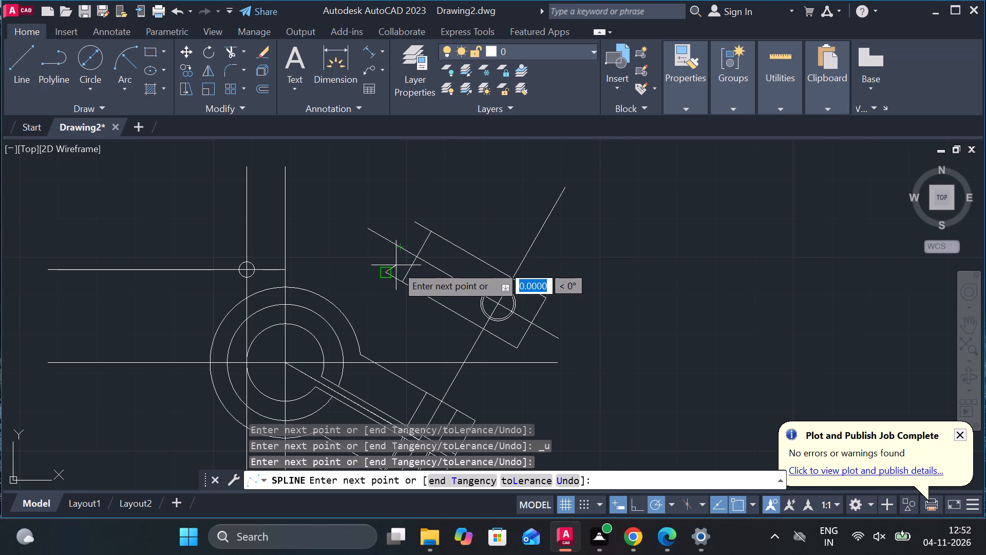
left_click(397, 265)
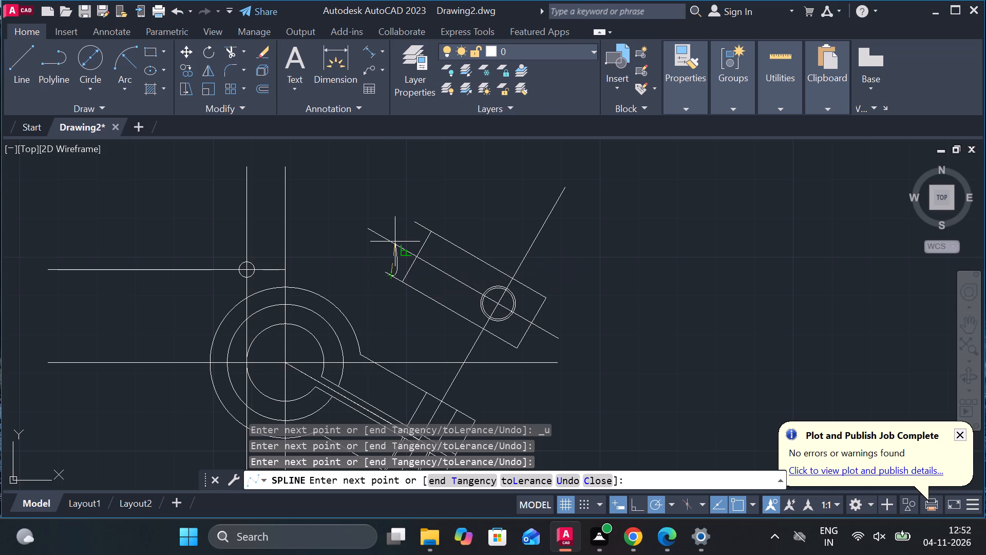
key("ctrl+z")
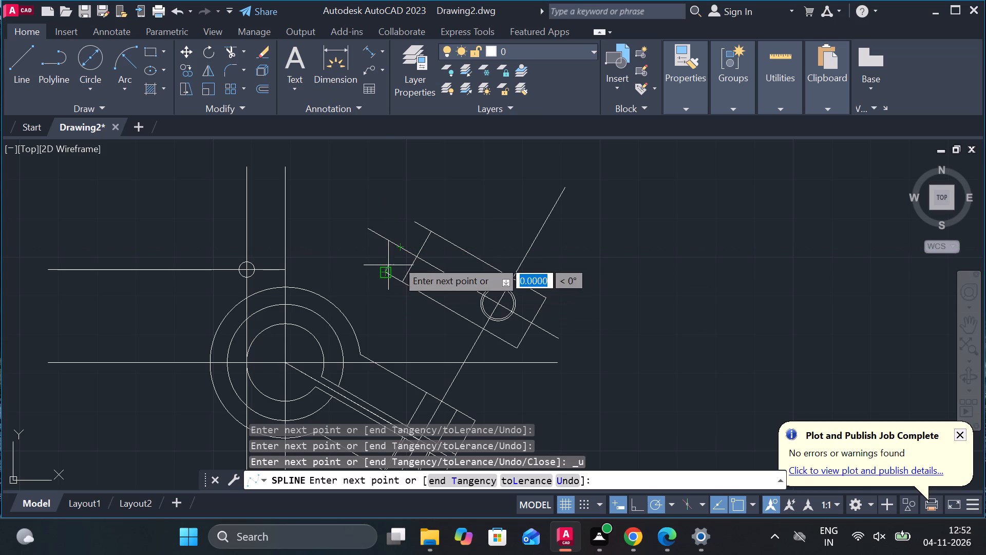
Draw the wavy break-line spline across the middle line to the open end of the rectangle's upper long edge.
left_click(386, 261)
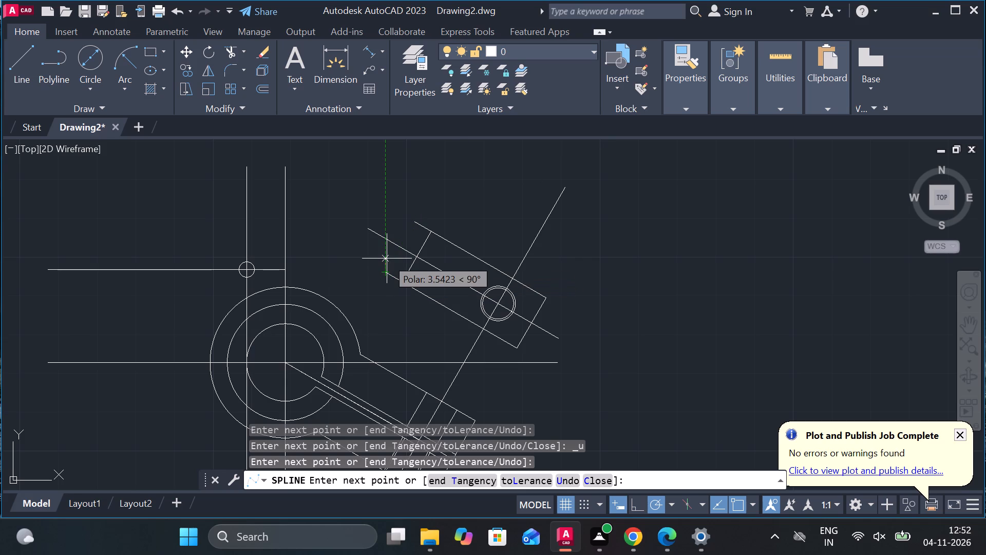
scroll(387, 258, "up", 3)
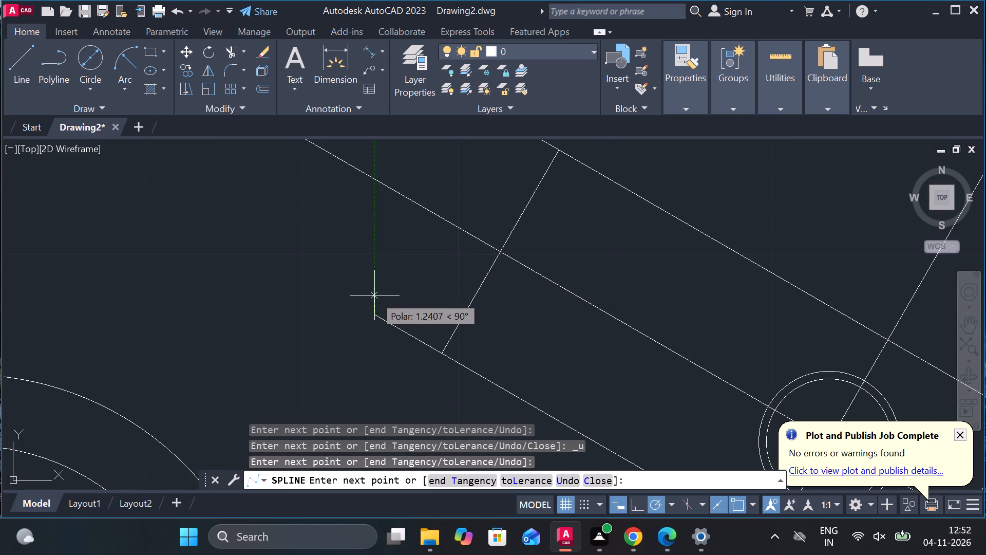
left_click(374, 295)
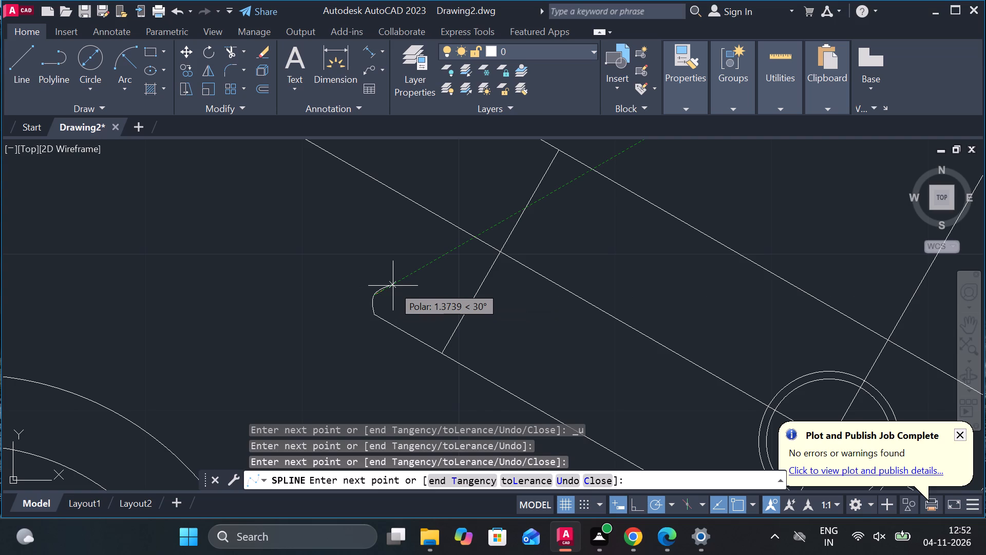
left_click(393, 286)
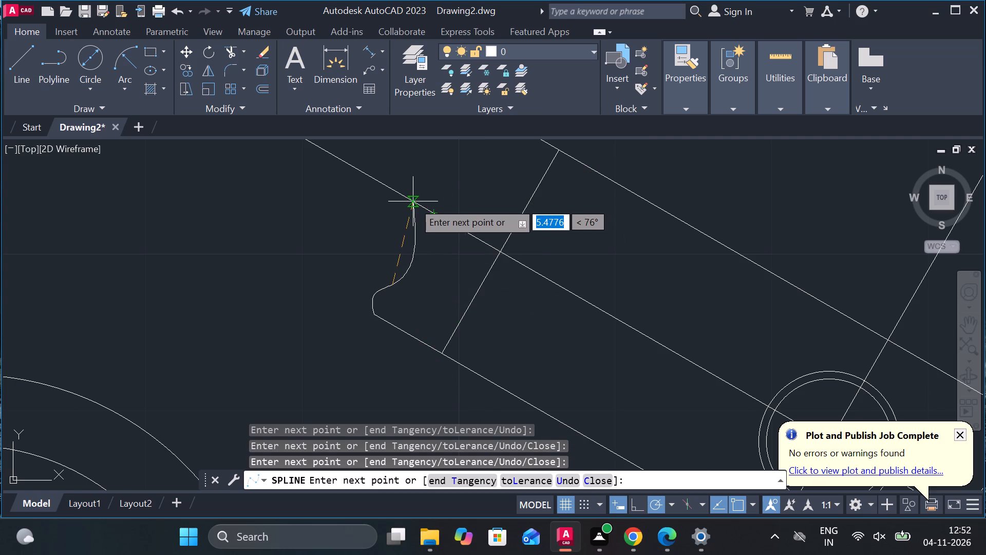
left_click(413, 203)
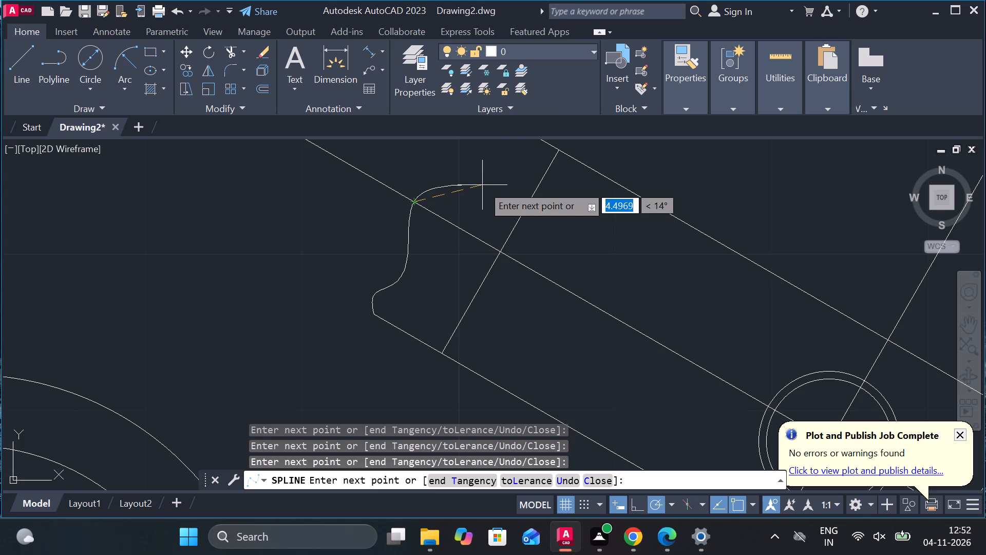
scroll(482, 185, "down", 1)
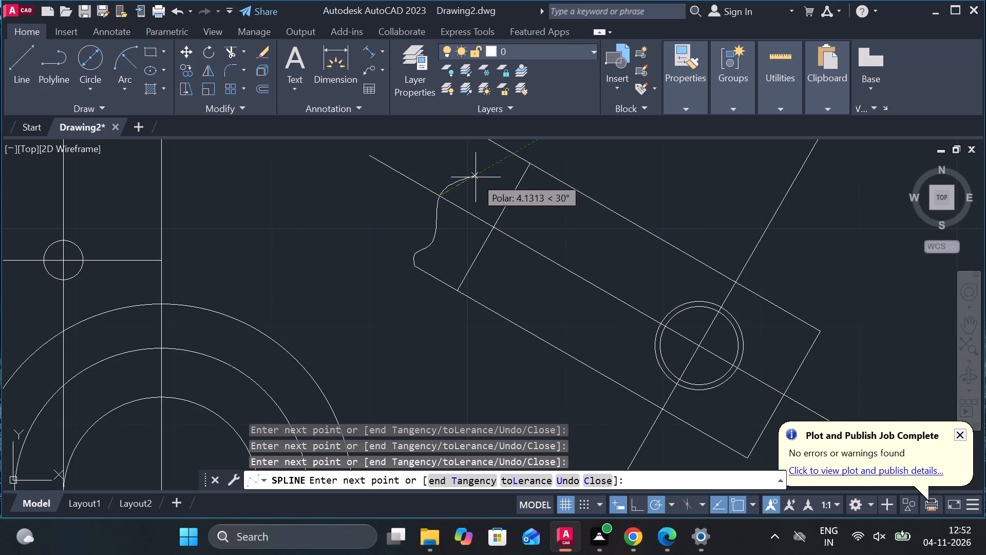
left_click(470, 177)
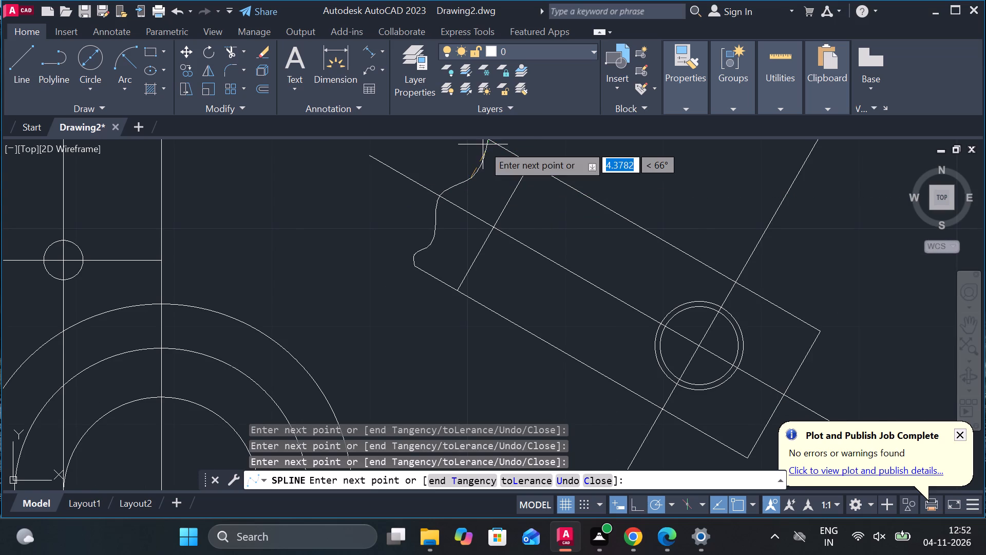
scroll(483, 176, "down", 2)
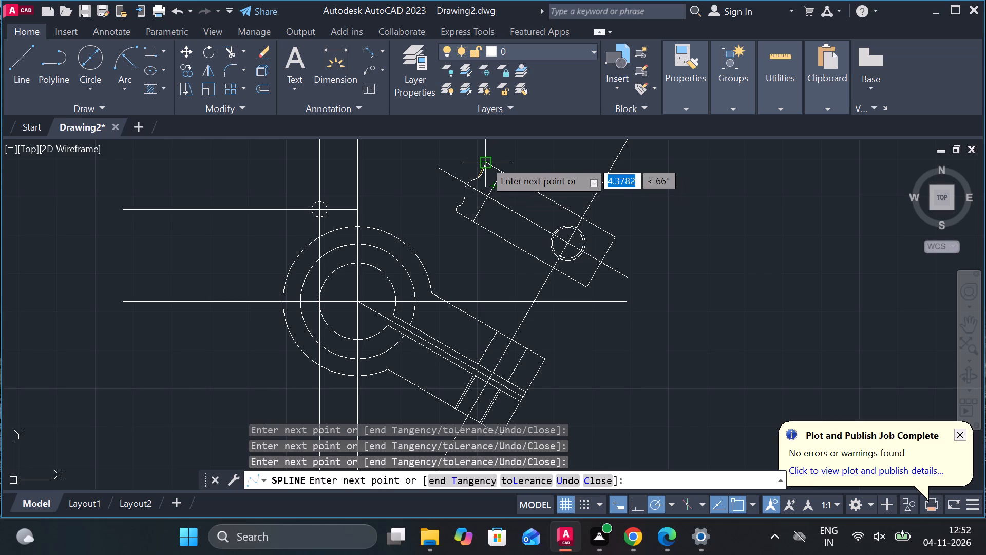
left_click(484, 160)
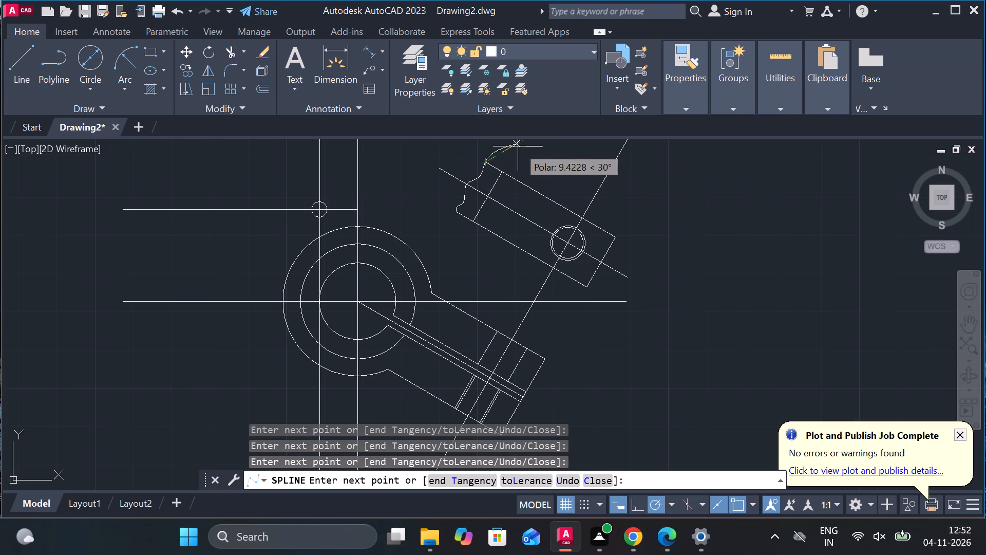
key("Return")
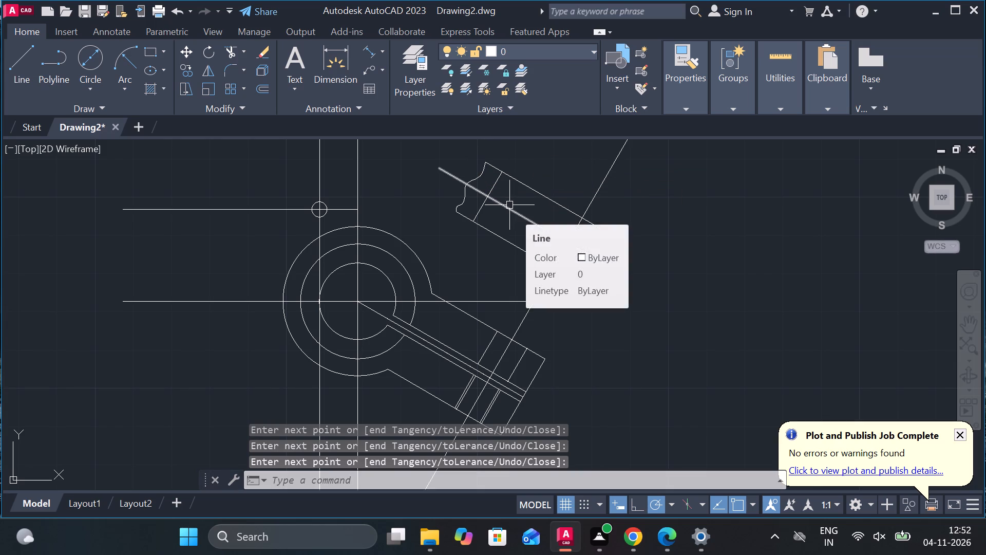
Trim the 60° projection line beyond the rectangle's upper long edge and between its lower long edge and the horizontal centre line.
scroll(386, 380, "down", 1)
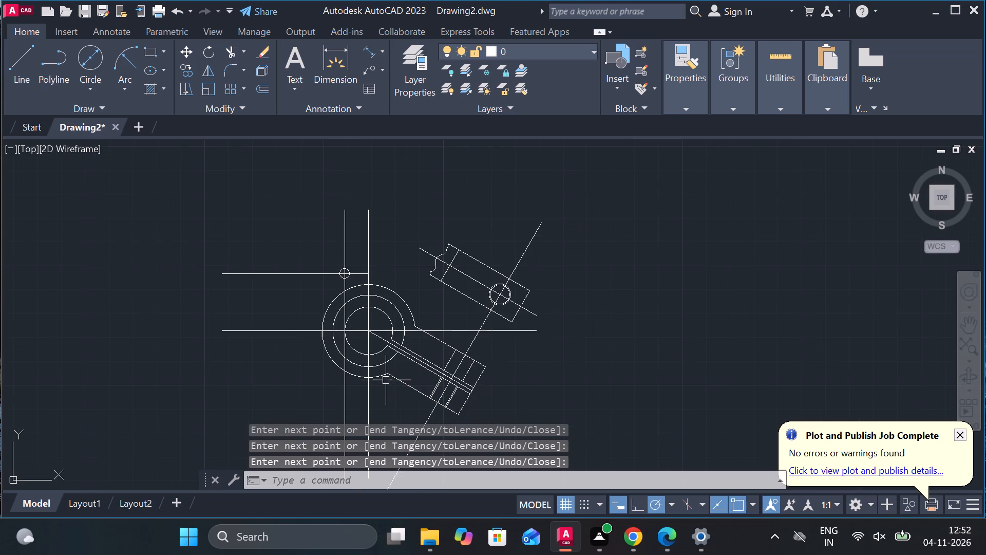
scroll(386, 380, "down", 1)
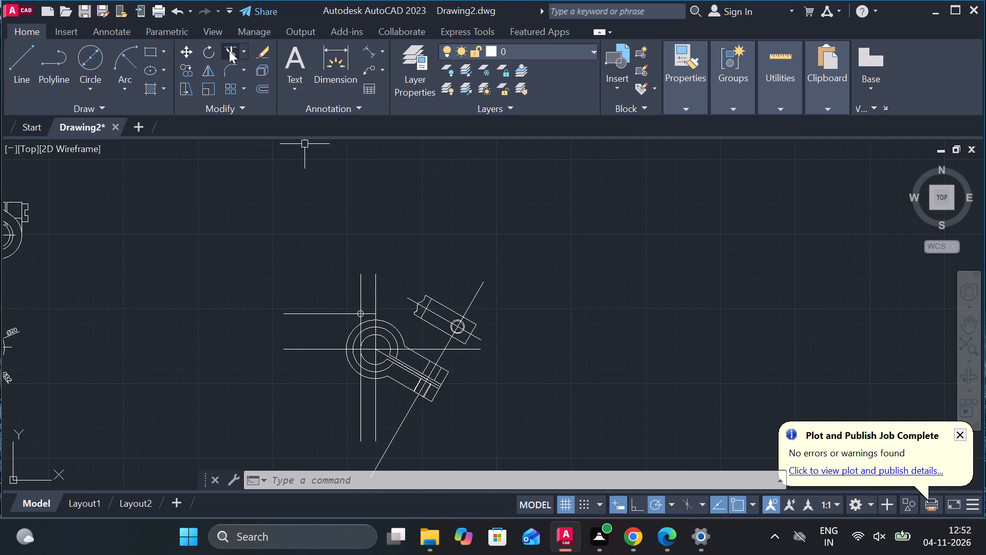
left_click(229, 50)
scroll(408, 358, "up", 2)
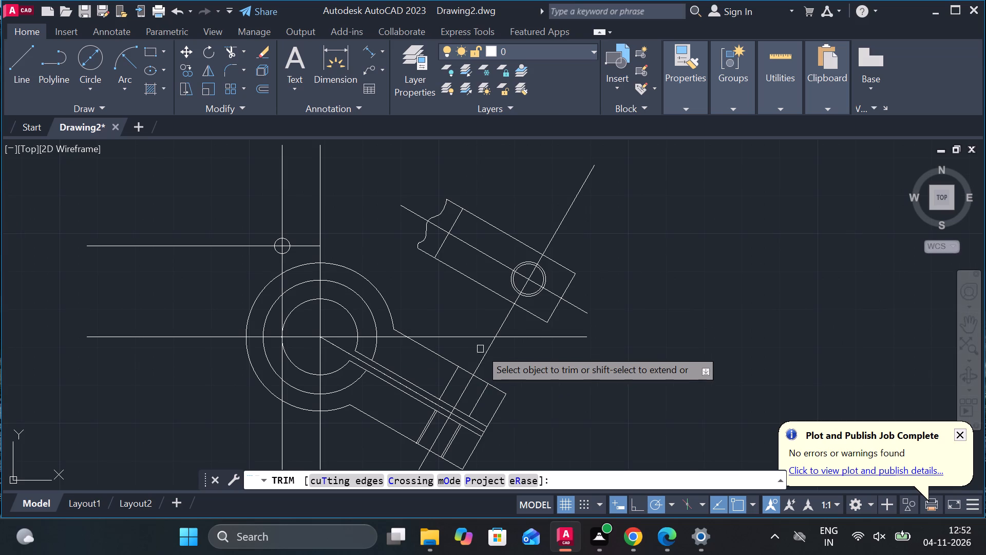
left_click(498, 324)
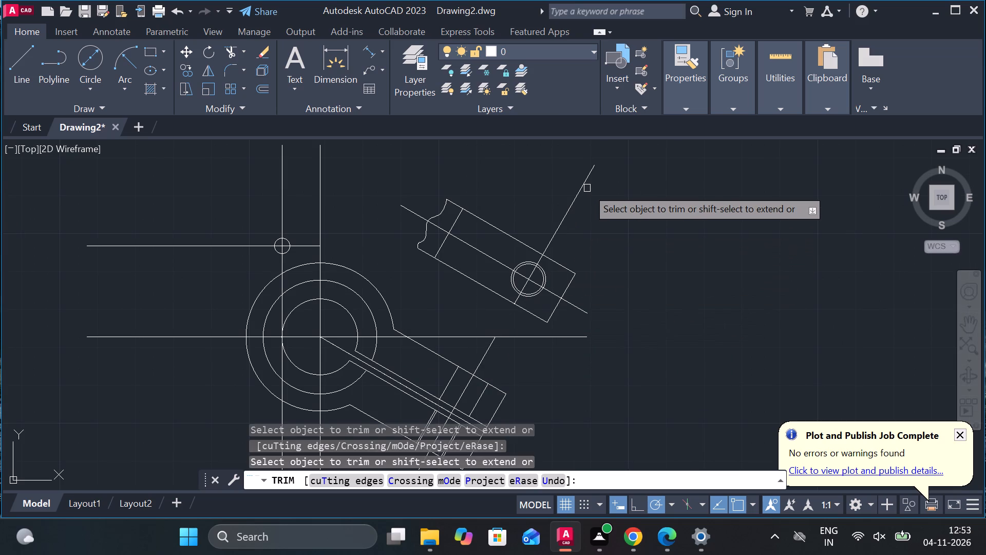
left_click(578, 192)
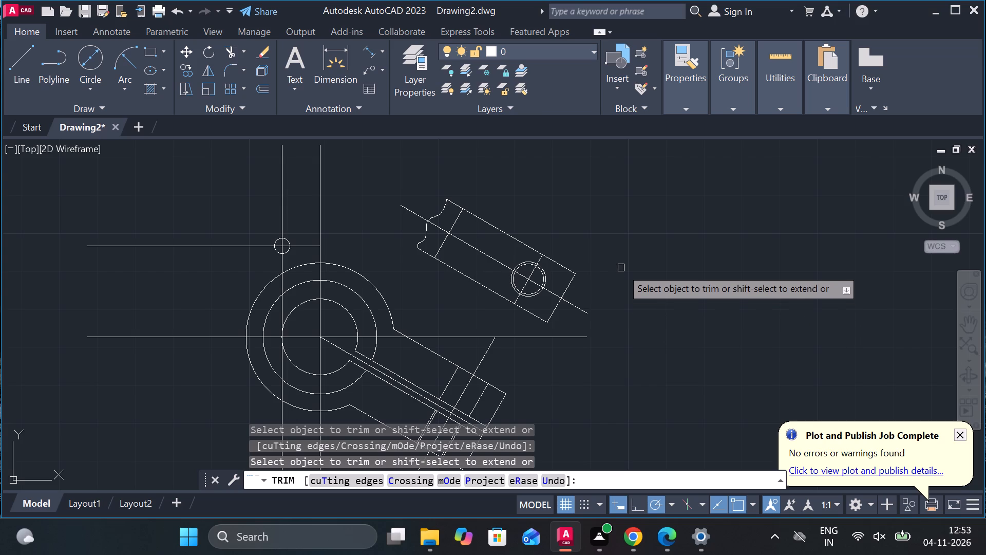
key("Escape")
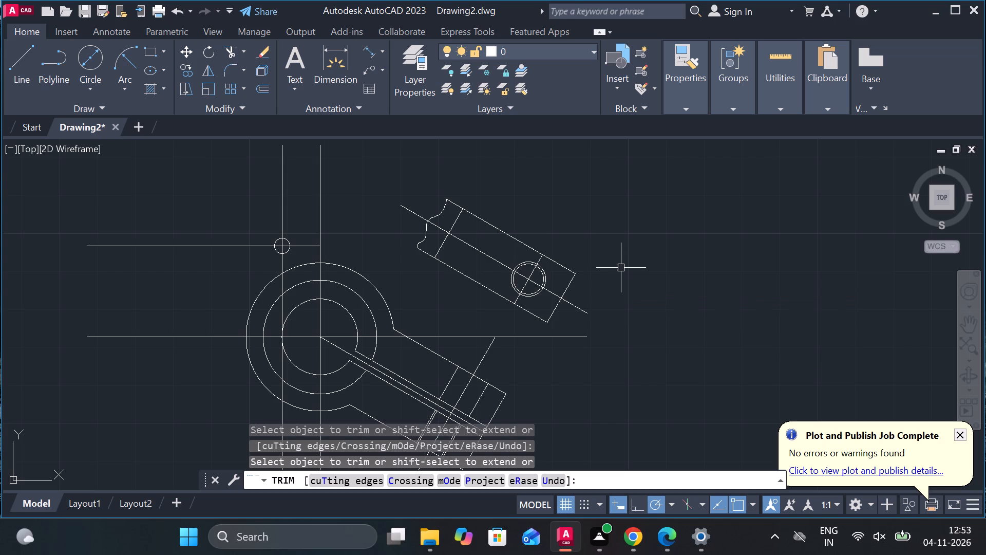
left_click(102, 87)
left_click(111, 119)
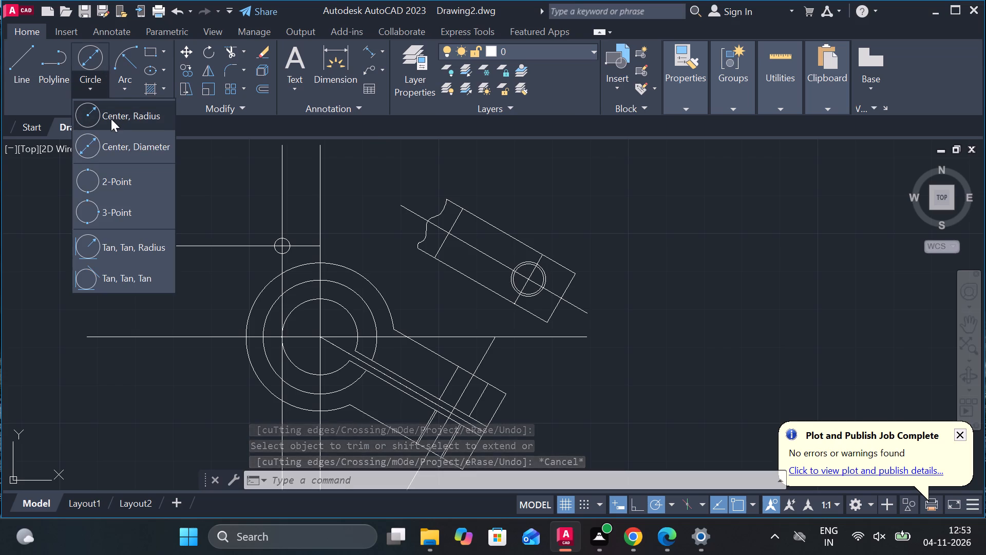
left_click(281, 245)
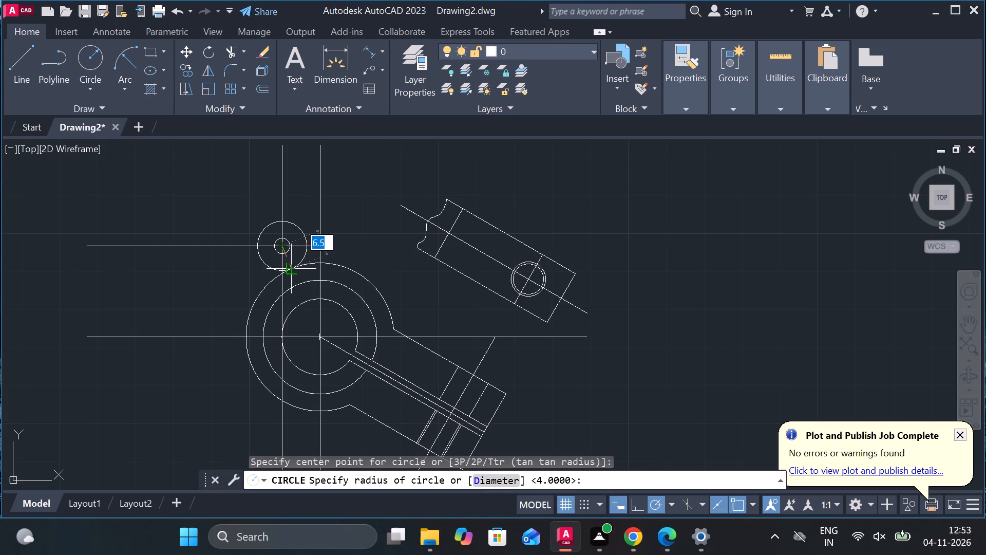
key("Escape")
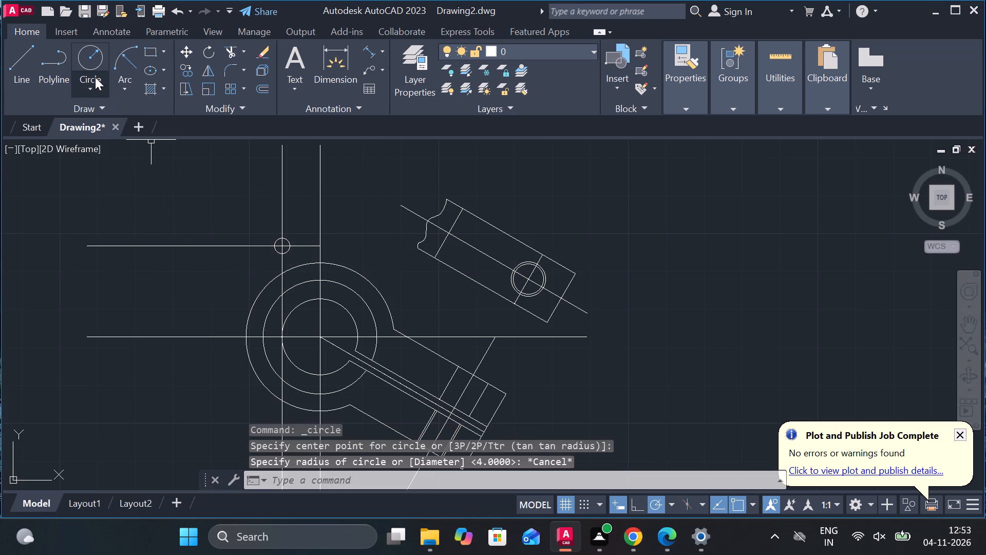
Draw a circle of radius 8 concentric with the small offset hole above the main circles.
left_click(95, 86)
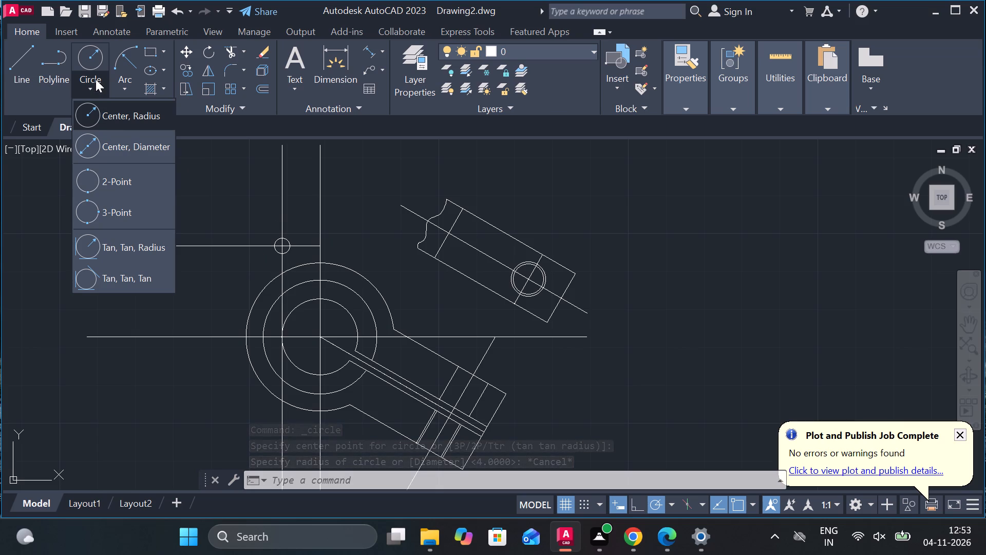
left_click(124, 118)
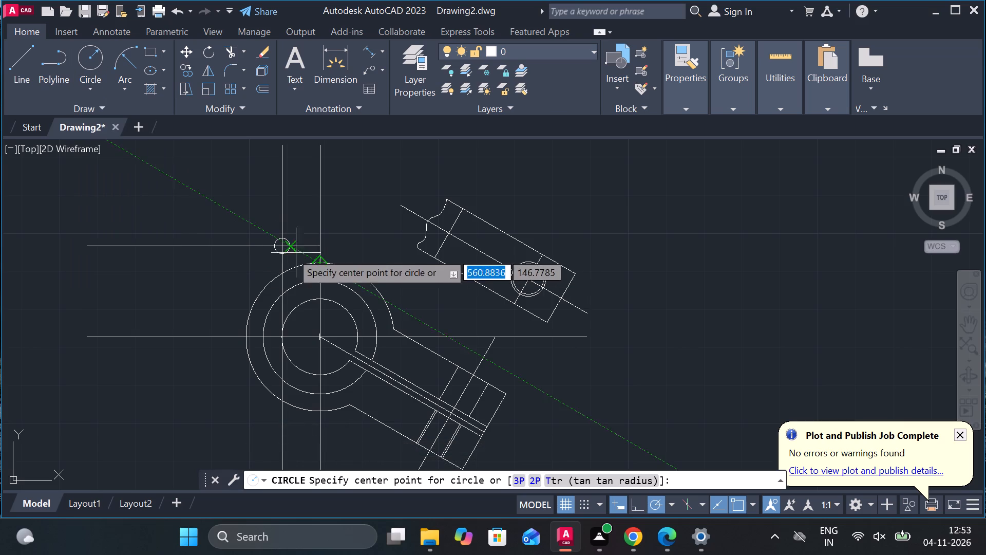
scroll(279, 247, "up", 3)
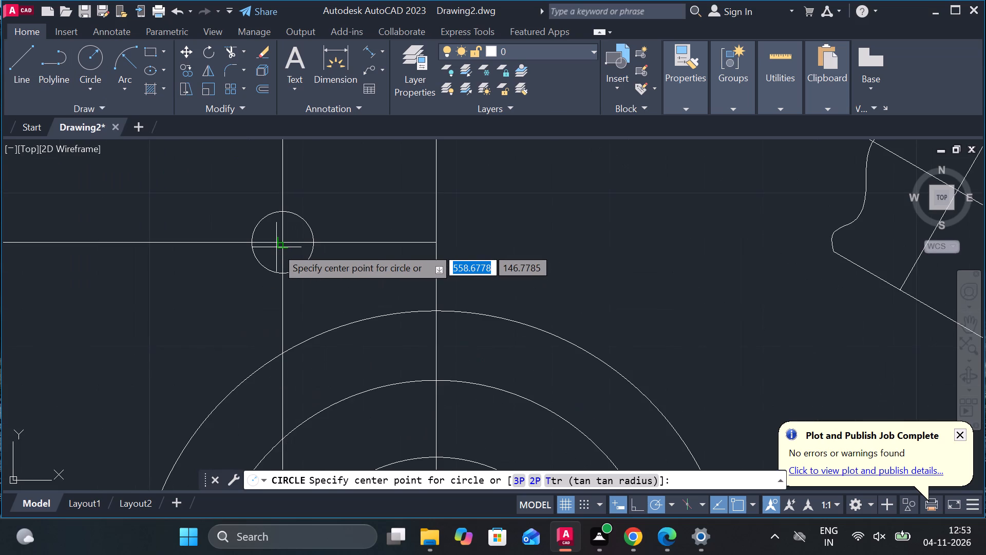
left_click(285, 242)
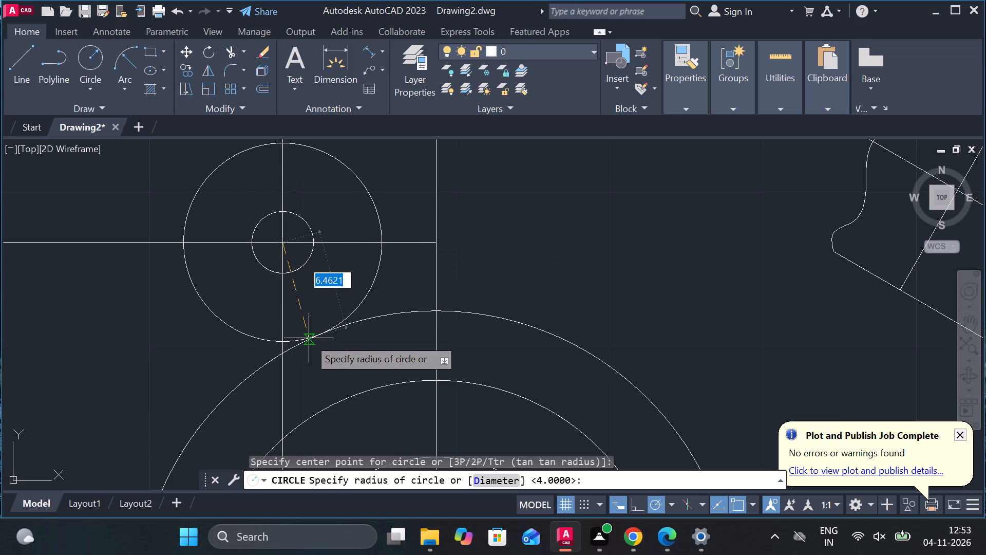
key("8")
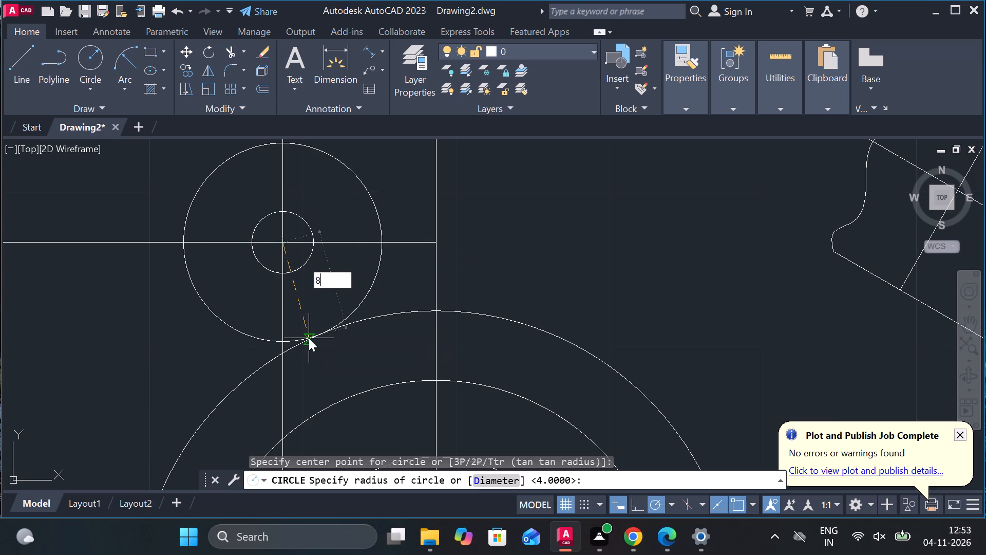
key("Return")
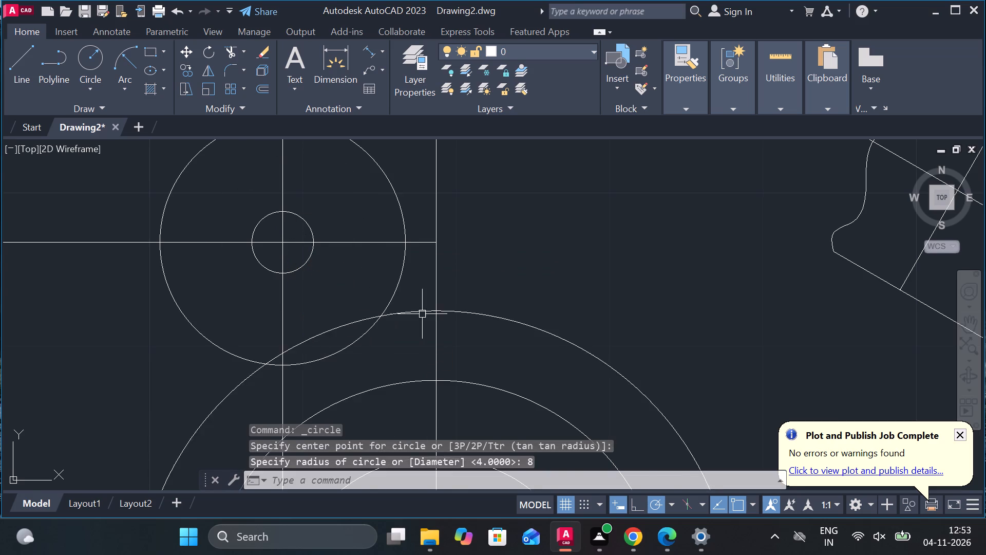
Trim away the parts of the main body's outer arc that lie inside the radius 8 circle.
scroll(424, 313, "down", 4)
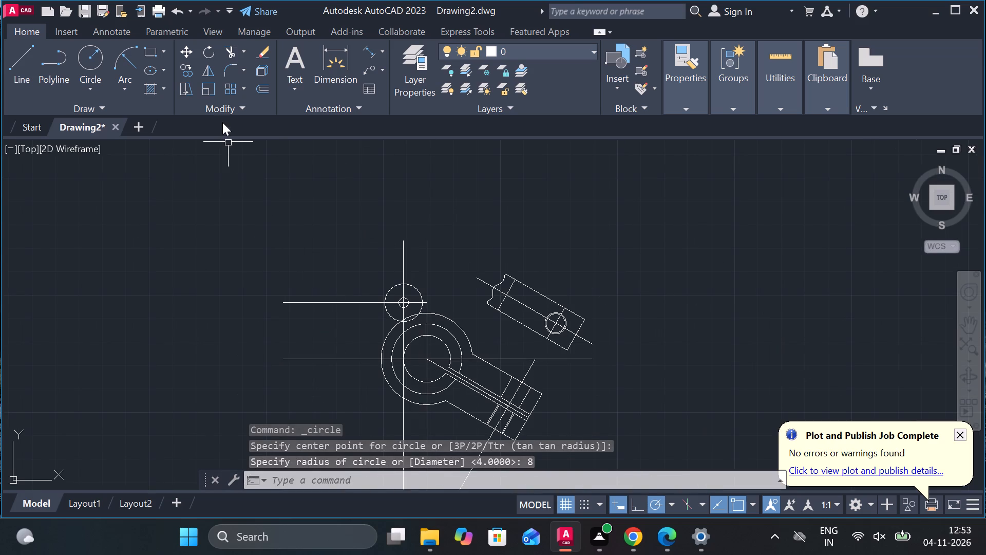
left_click(233, 48)
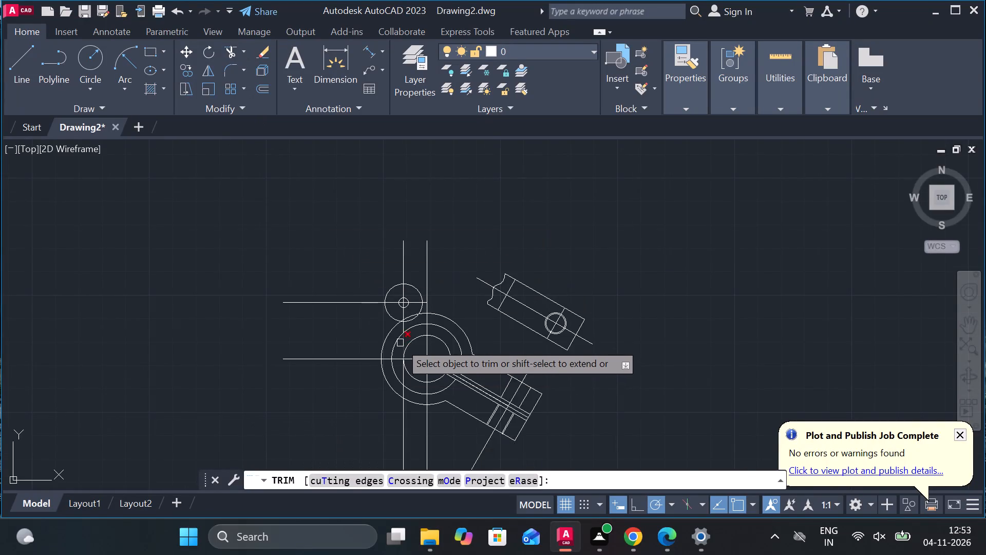
scroll(400, 343, "up", 3)
left_click(425, 237)
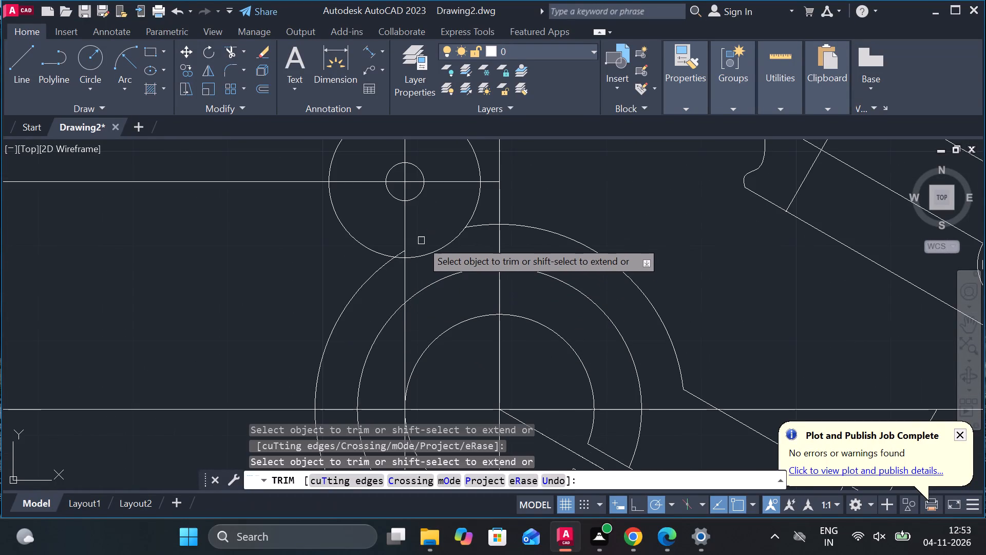
scroll(421, 240, "up", 3)
left_click(331, 288)
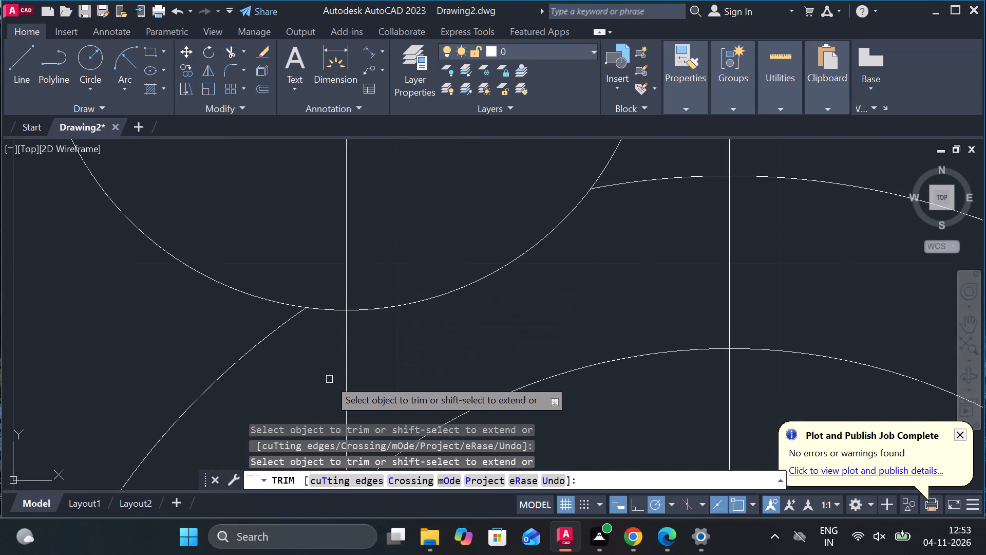
Draw a straight line from the upper-right side of the radius 8 circle down to the outer arc, roughly tangent to both.
scroll(329, 378, "down", 2)
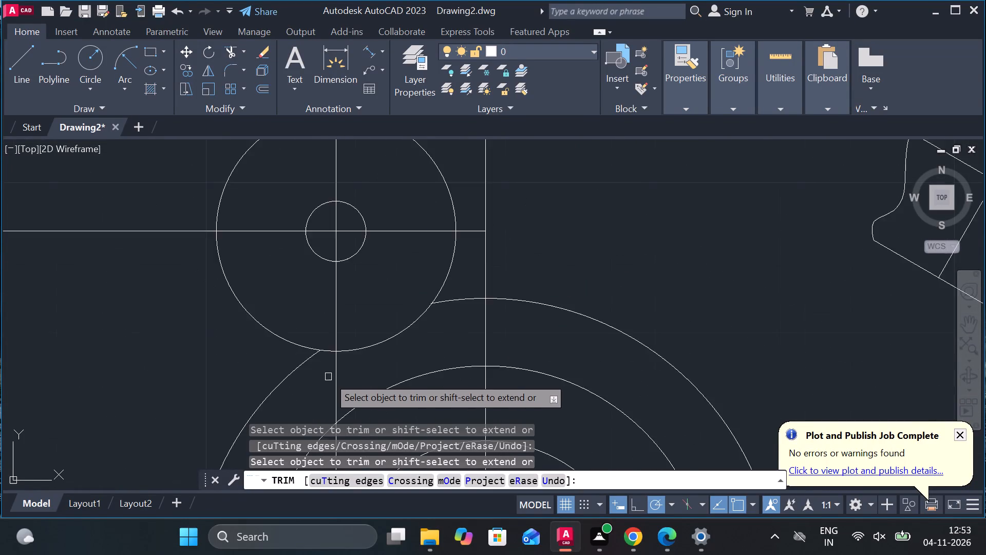
scroll(328, 377, "down", 2)
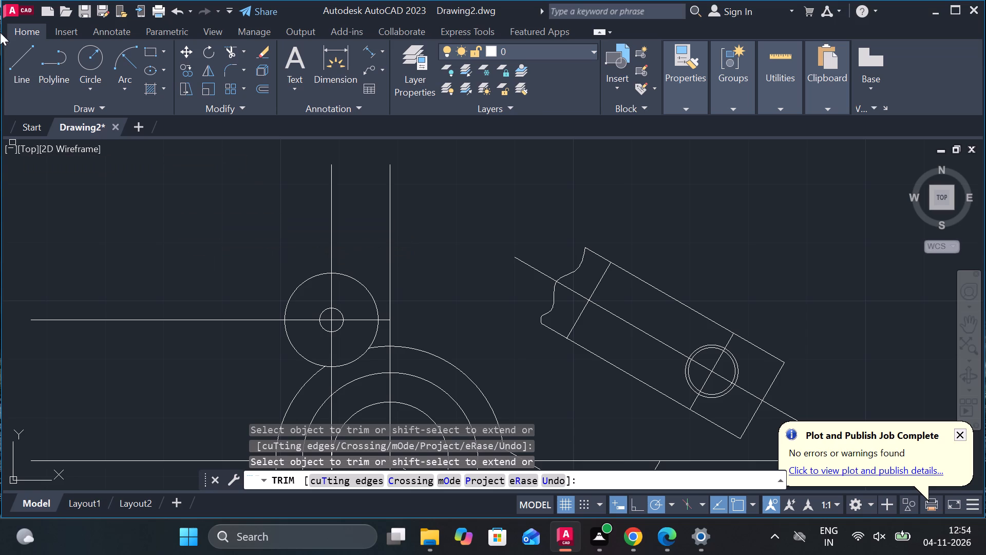
left_click(39, 59)
left_click(20, 61)
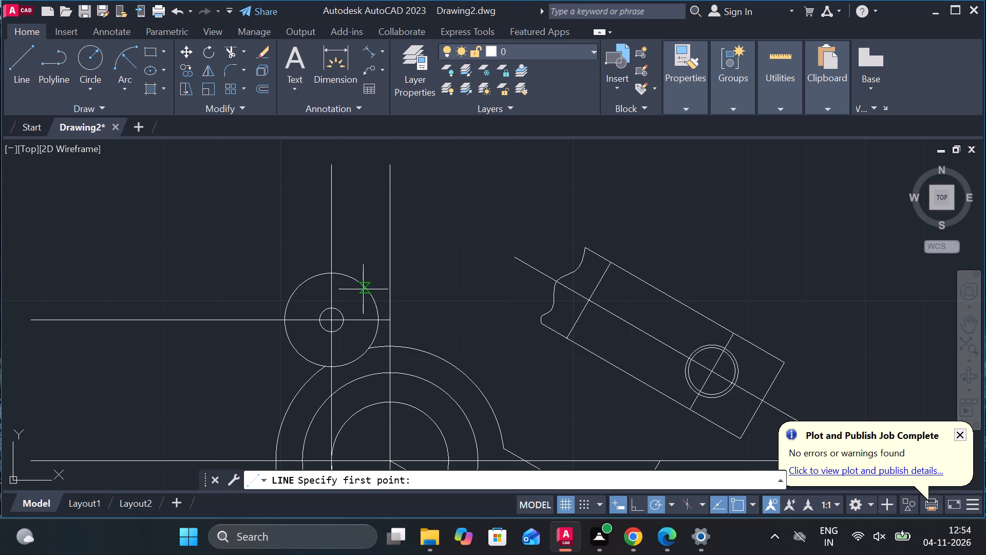
left_click(363, 289)
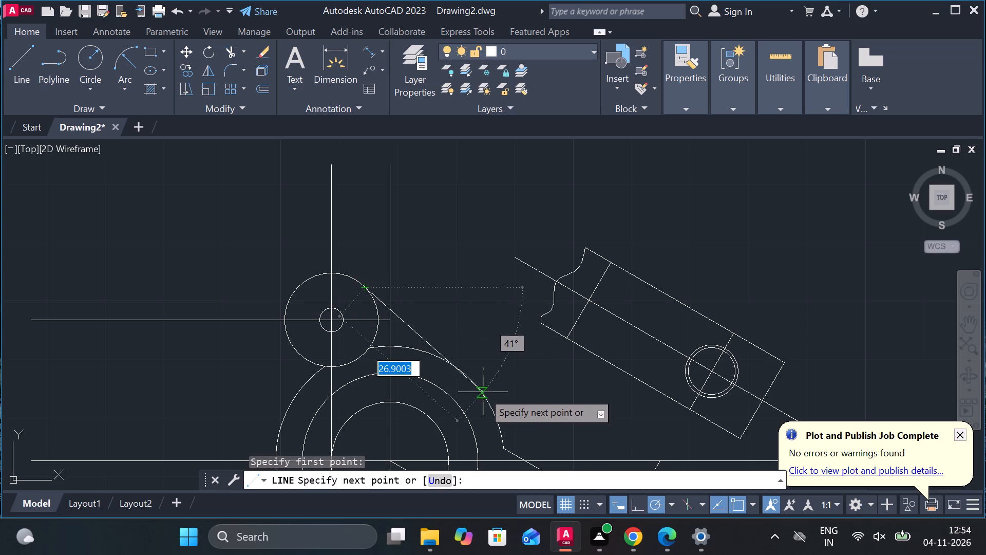
scroll(470, 380, "up", 1)
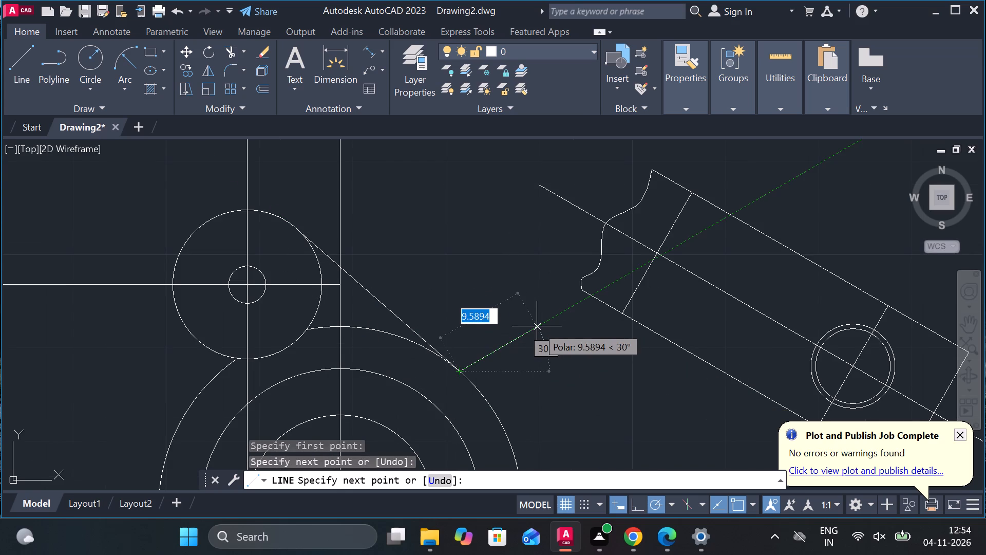
key("Escape")
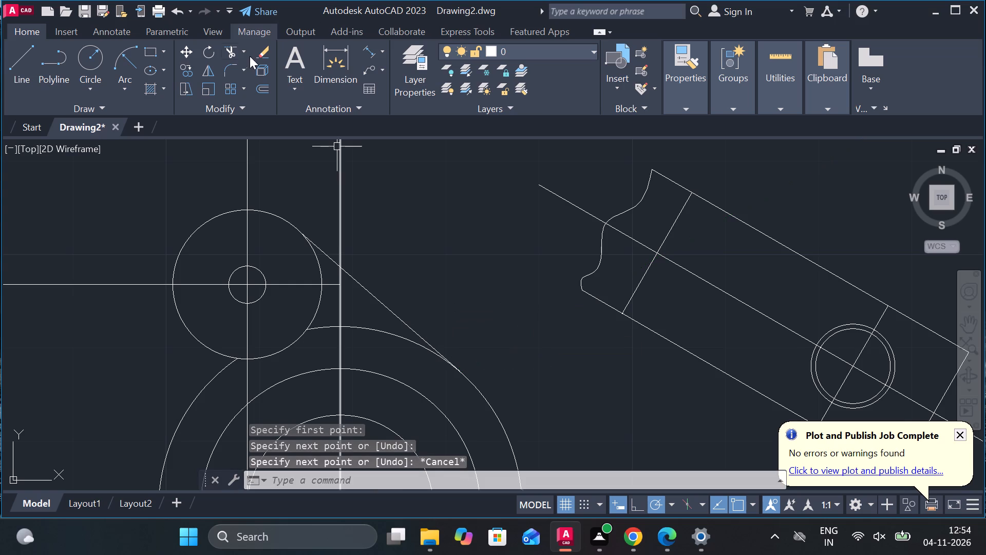
Trim the outer arc between the radius 8 circle and the lower end of the new tangent line.
left_click(232, 52)
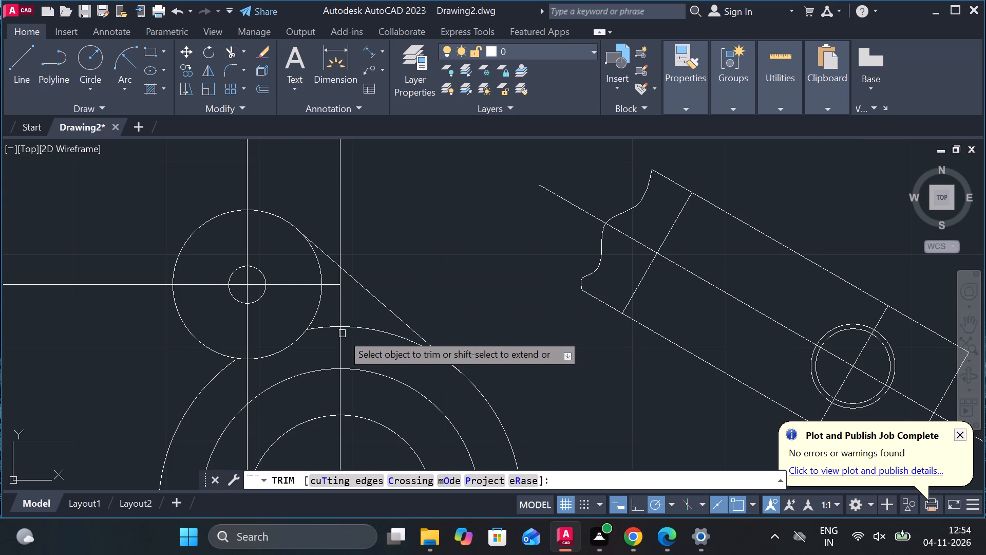
left_click(317, 327)
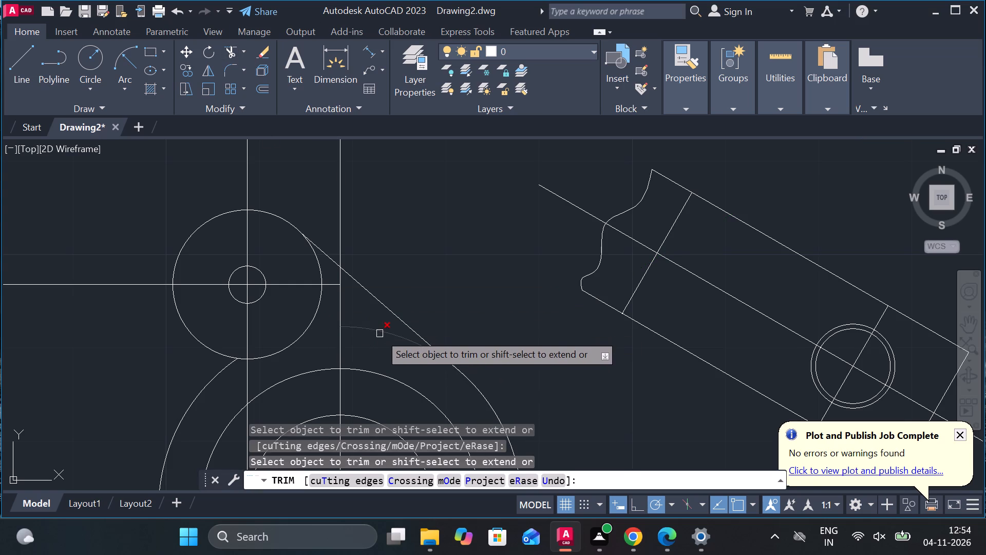
left_click(380, 334)
scroll(460, 374, "up", 5)
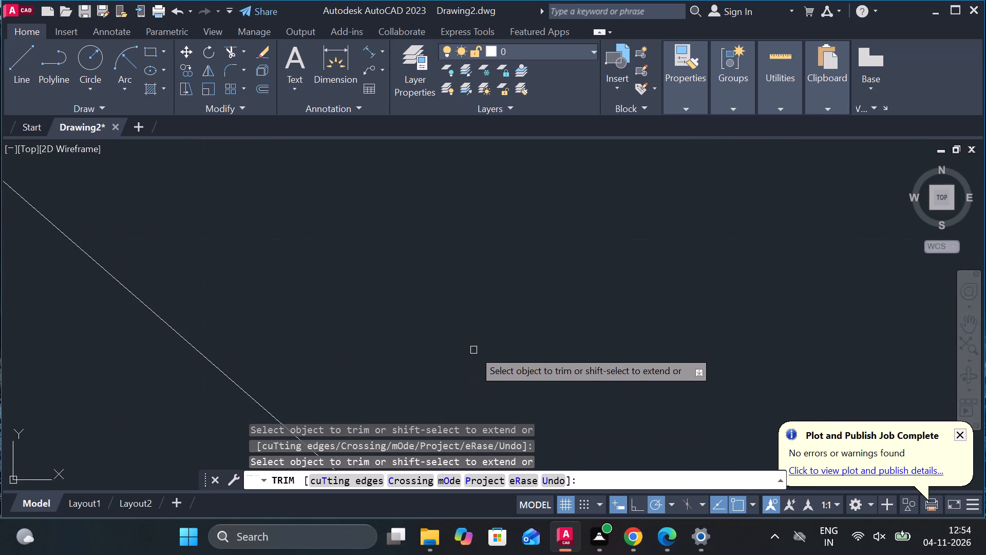
scroll(473, 350, "down", 7)
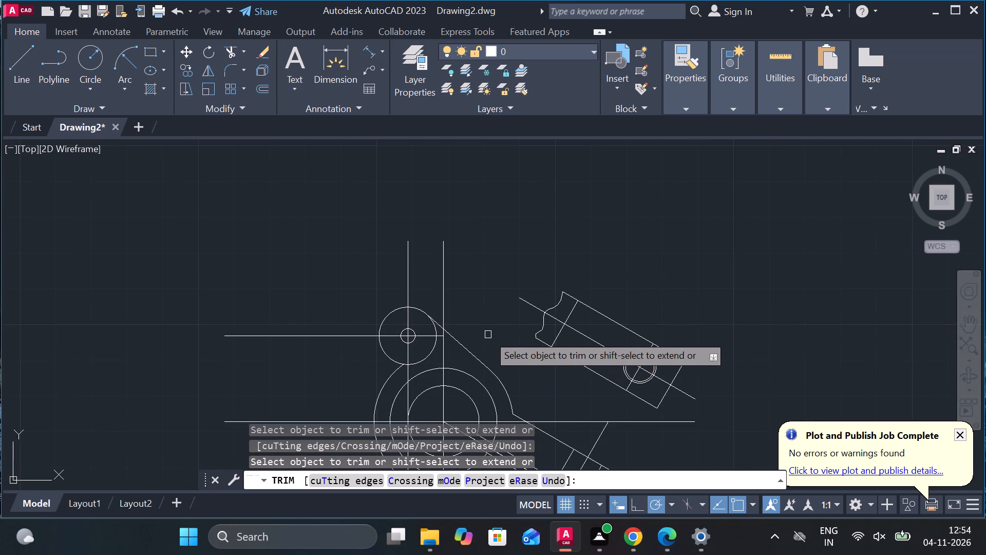
key("Escape")
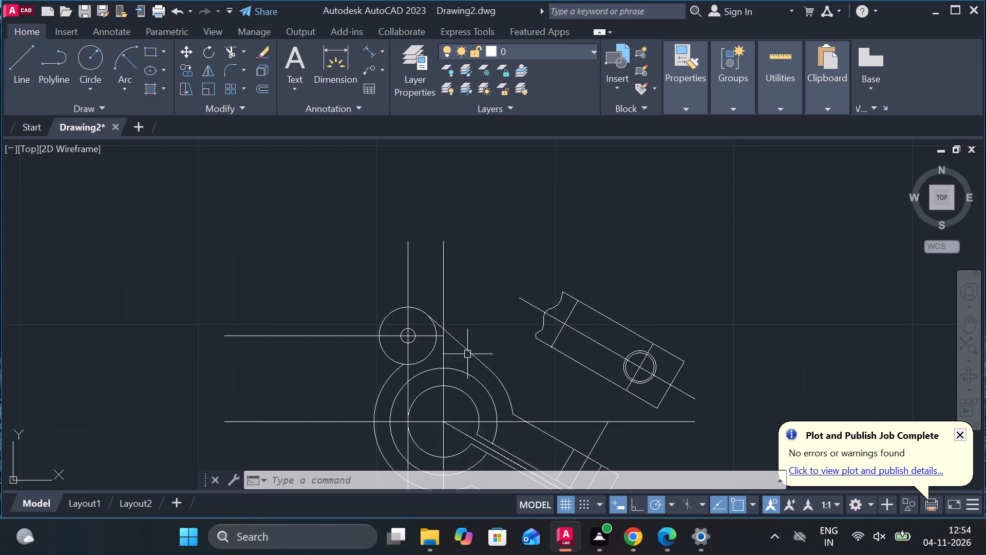
Copy the main circles' horizontal centre line 9 upward and 8 downward.
scroll(420, 260, "down", 2)
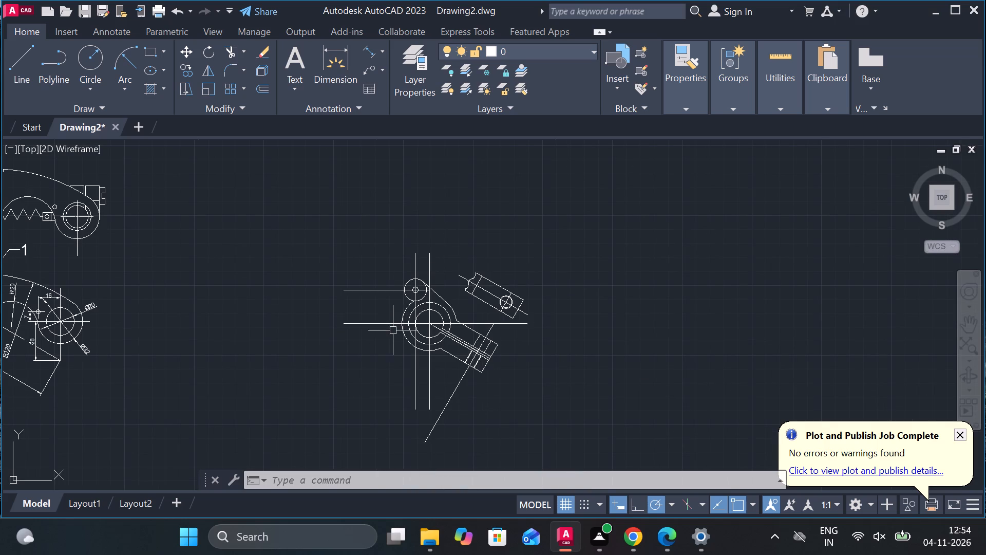
left_click(389, 323)
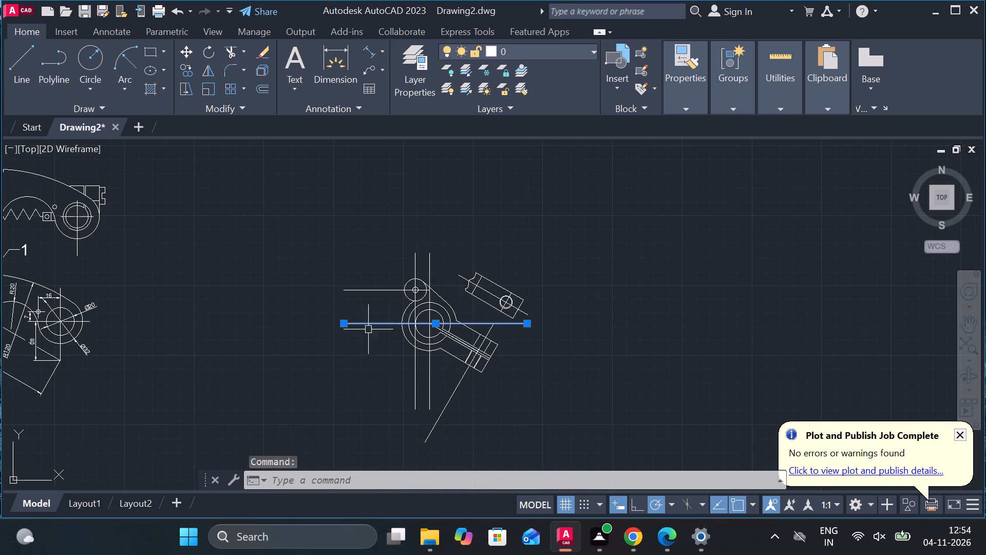
left_click(183, 67)
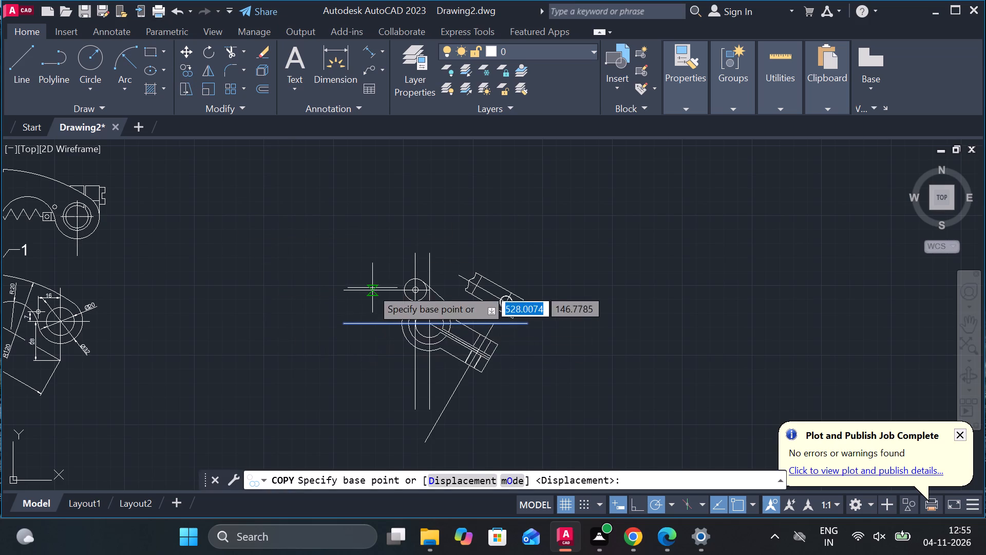
left_click(376, 325)
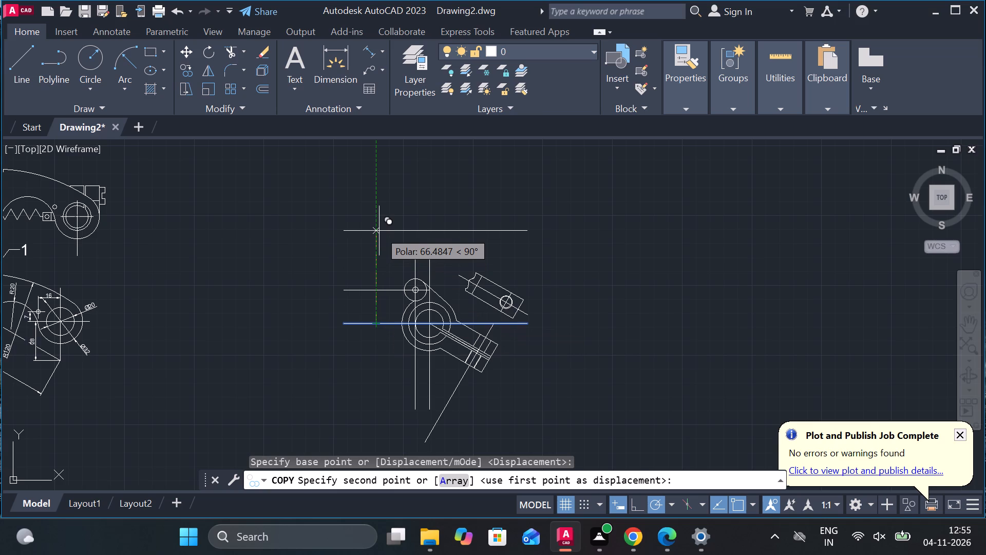
key("9")
key("Return")
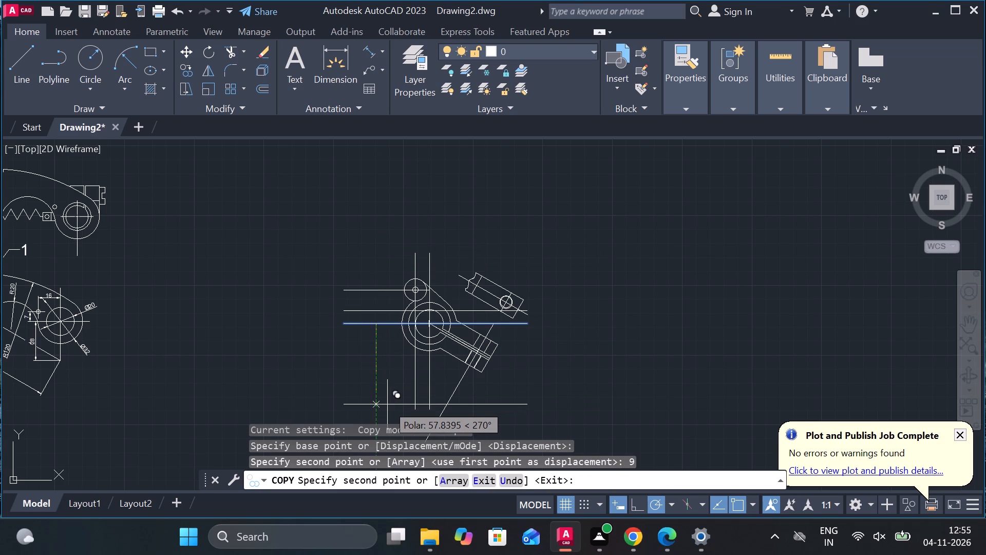
key("8")
key("Return")
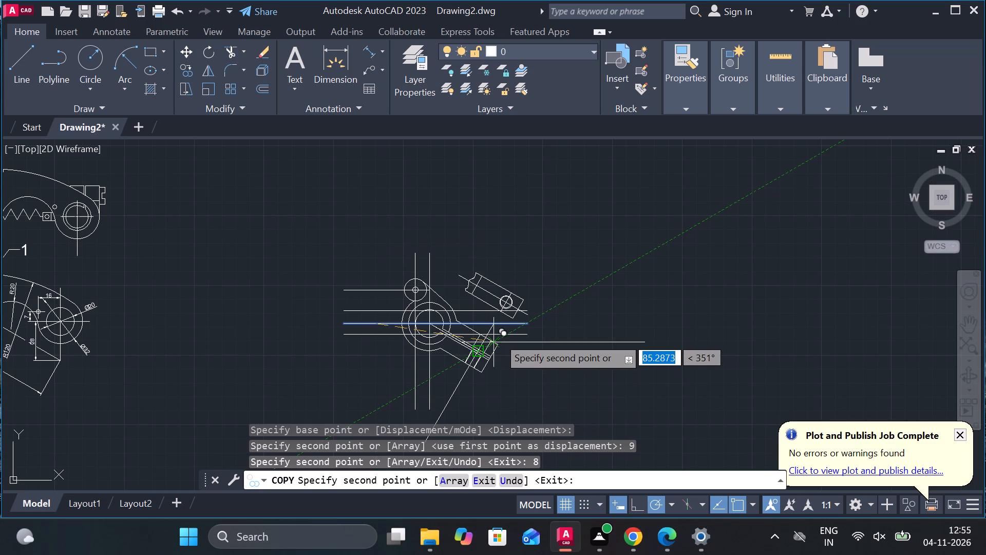
key("Escape")
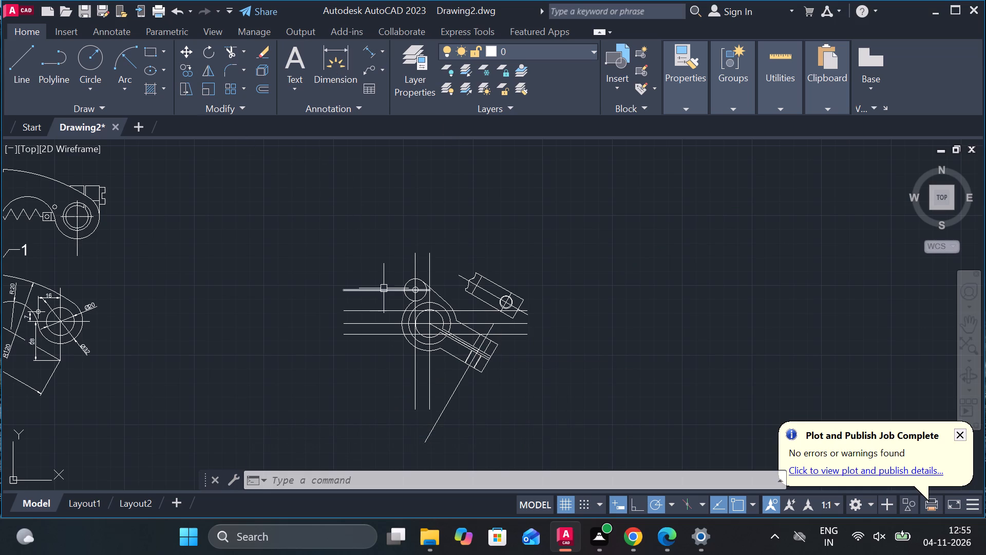
Copy the main circles' vertical centre line 56 to the left.
left_click(429, 388)
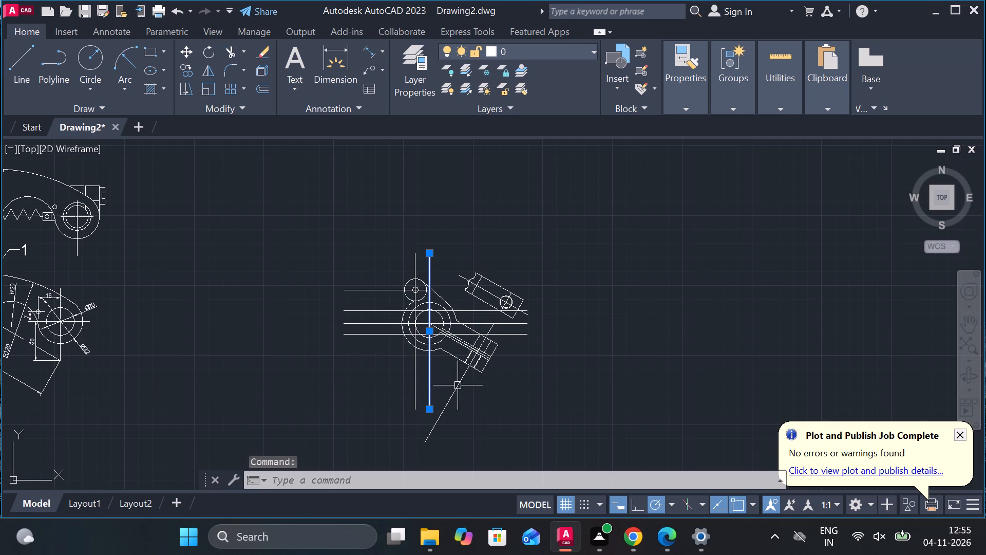
left_click(180, 73)
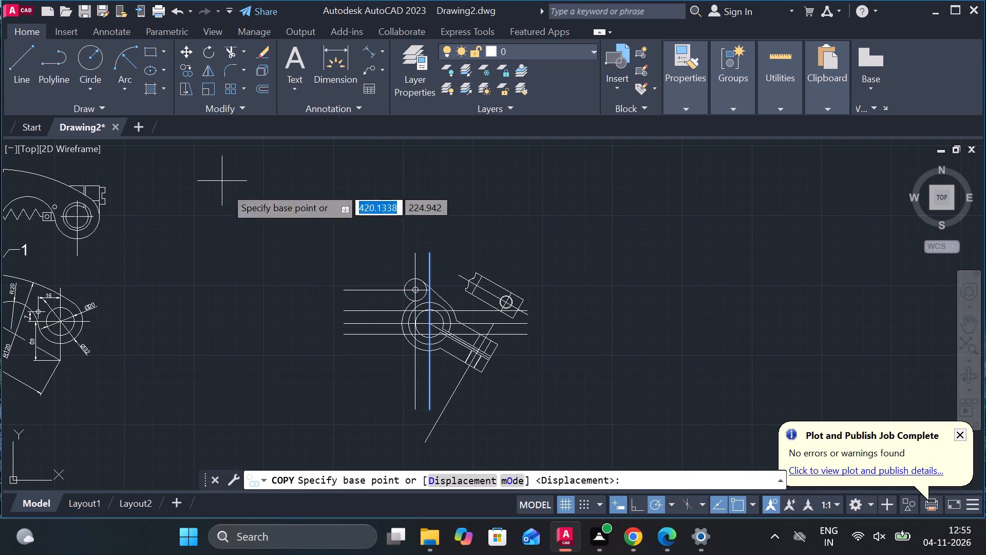
left_click(429, 381)
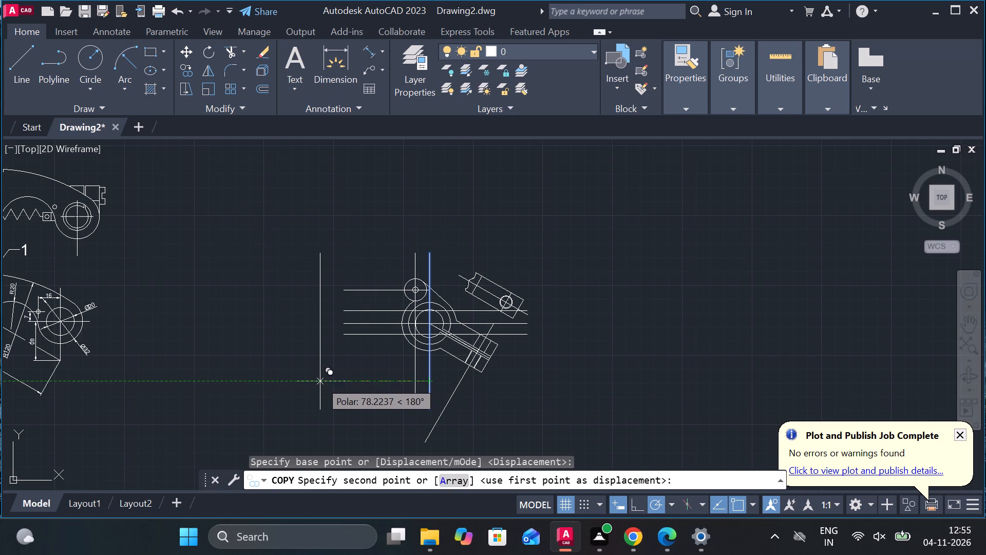
type("56")
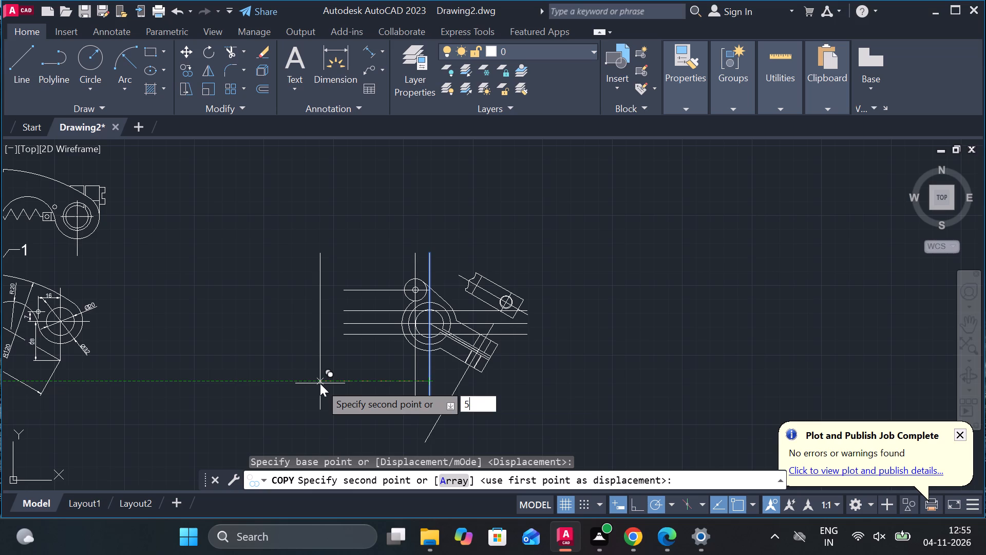
key("Return")
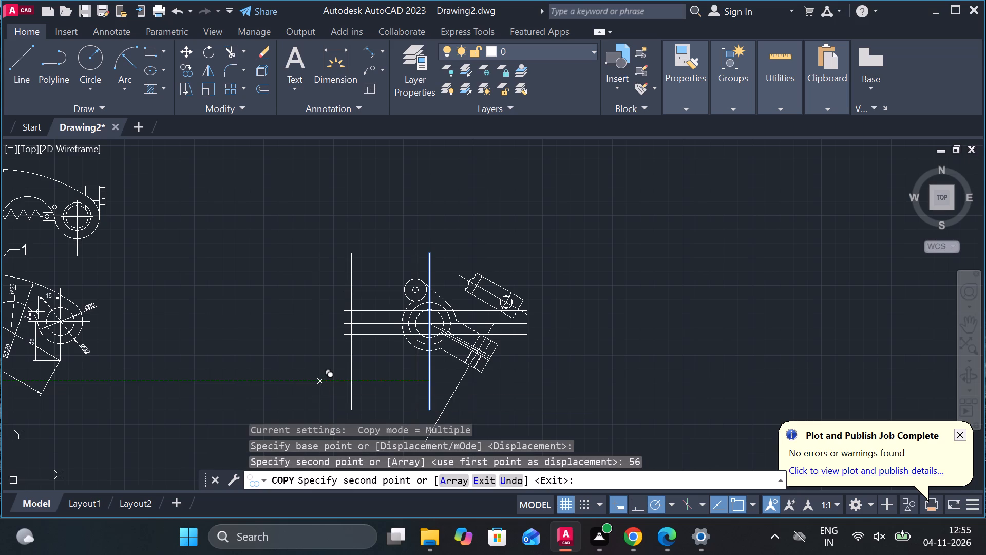
key("Escape")
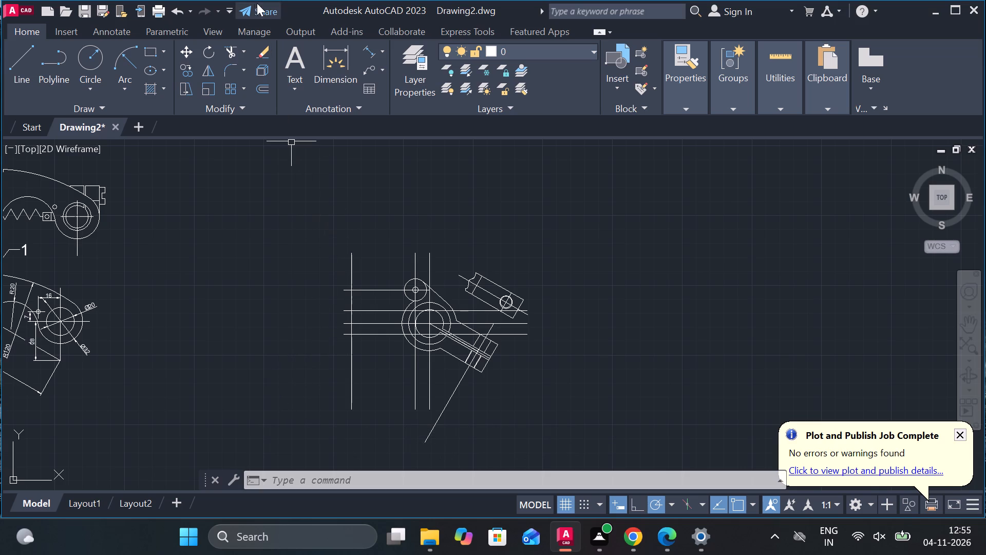
Trim the copied vertical line to the upper and lower offset lines, removing the horizontal line ends that project beyond it.
left_click(227, 59)
left_click(230, 47)
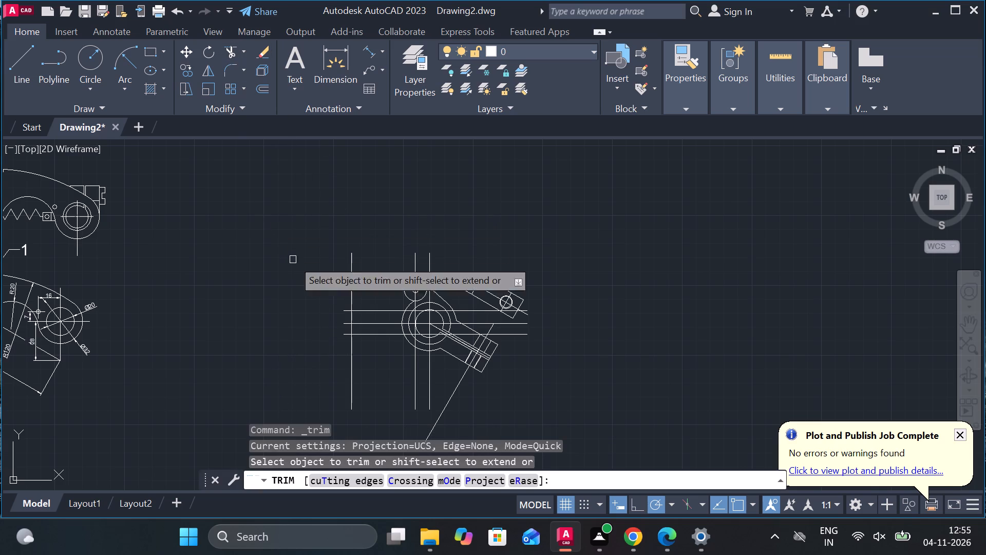
left_click(350, 271)
scroll(338, 282, "up", 2)
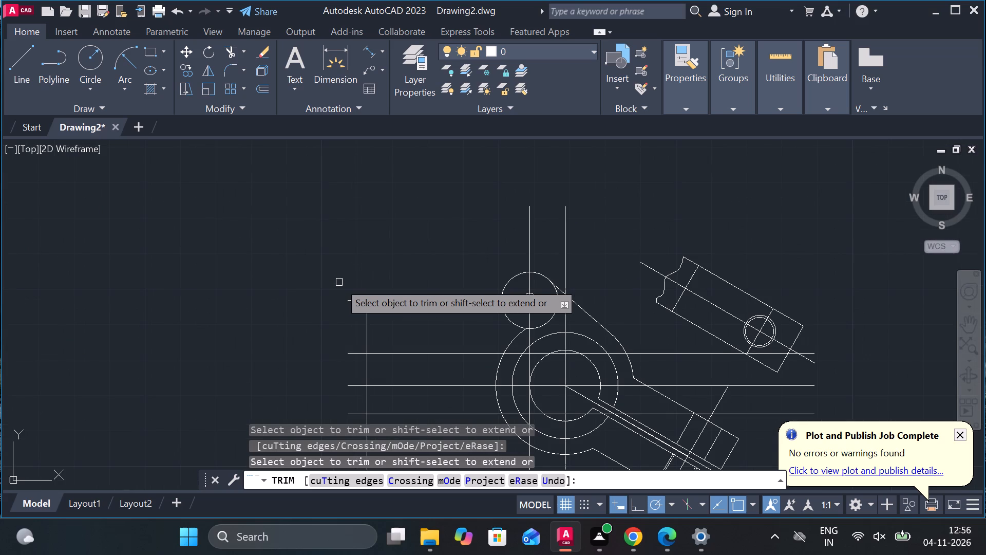
scroll(339, 282, "down", 1)
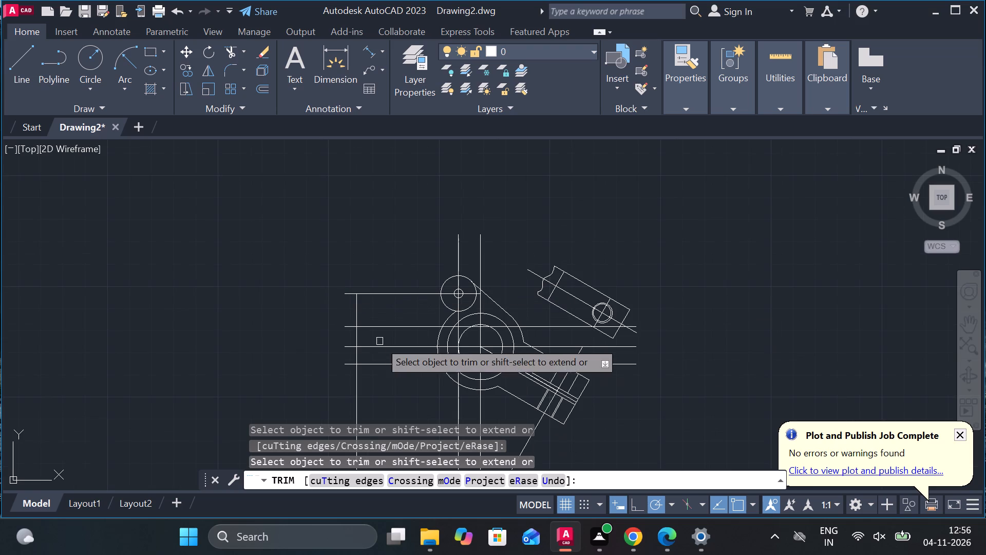
left_click(348, 293)
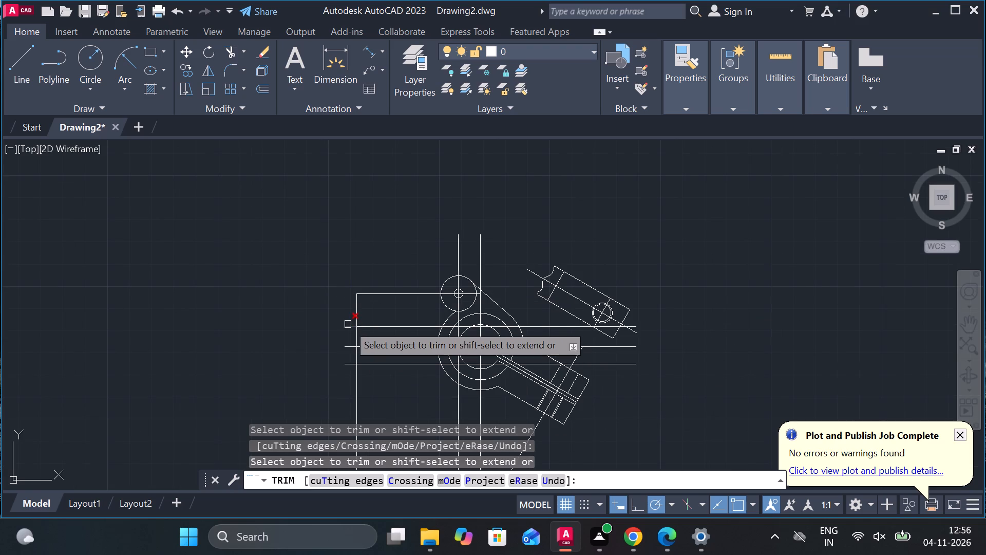
left_click(348, 324)
left_click(348, 342)
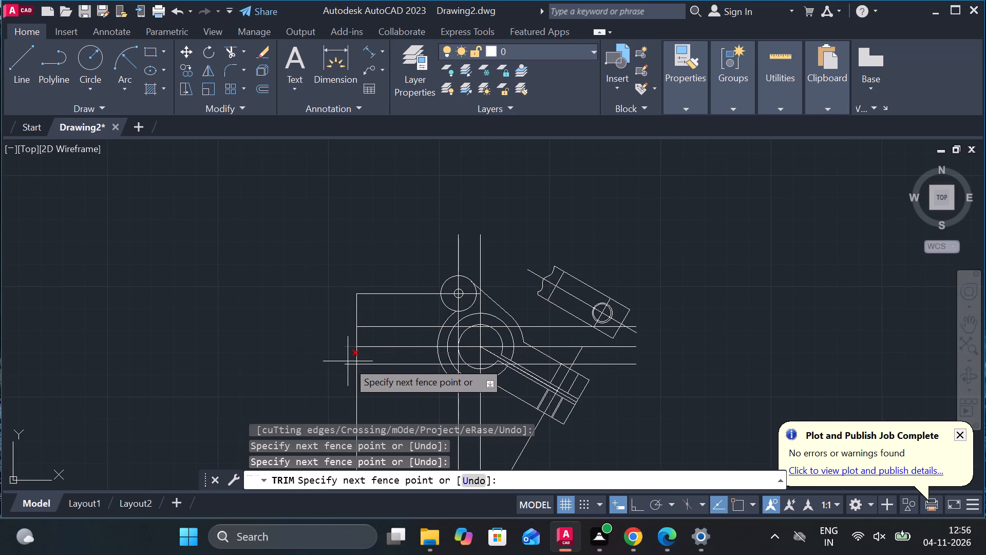
left_click(348, 369)
left_click(357, 380)
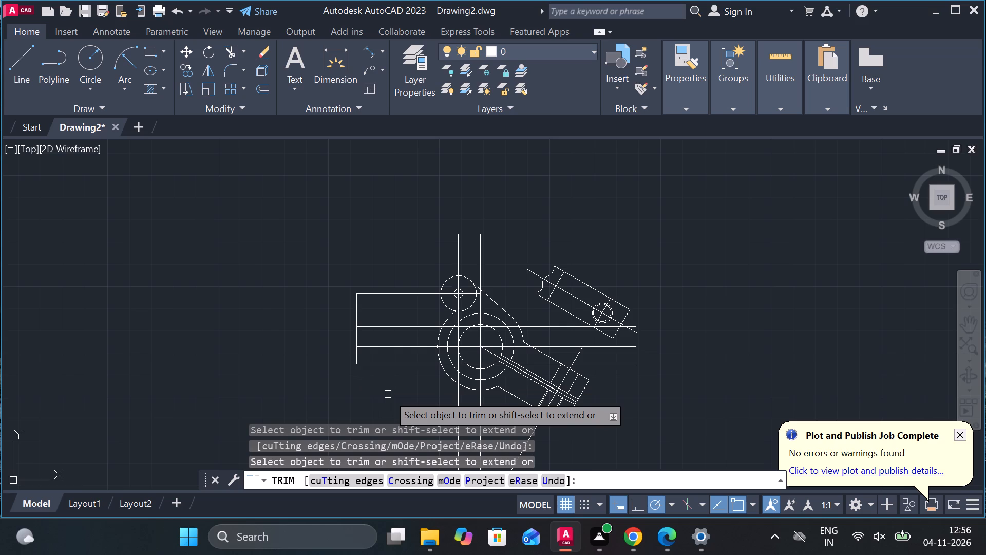
left_click(354, 307)
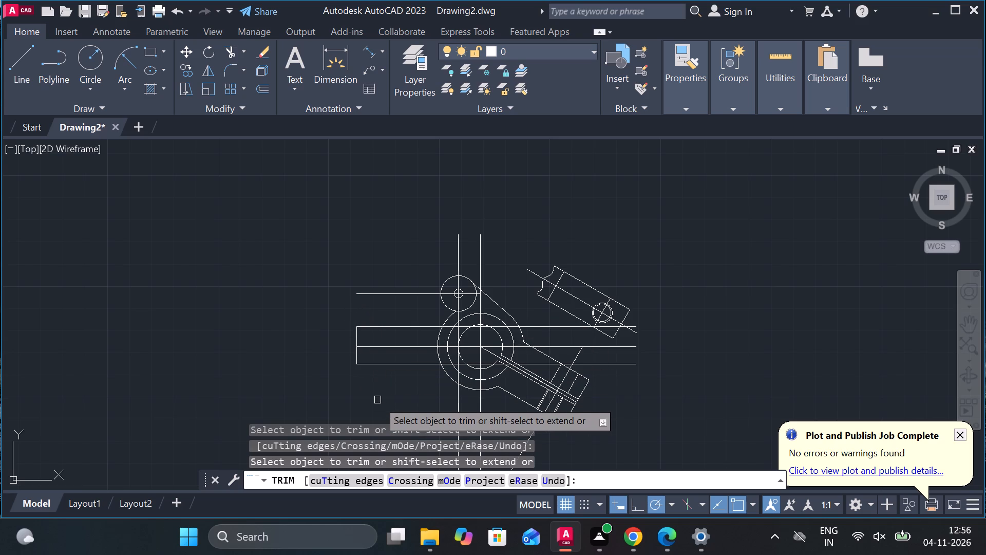
key("Escape")
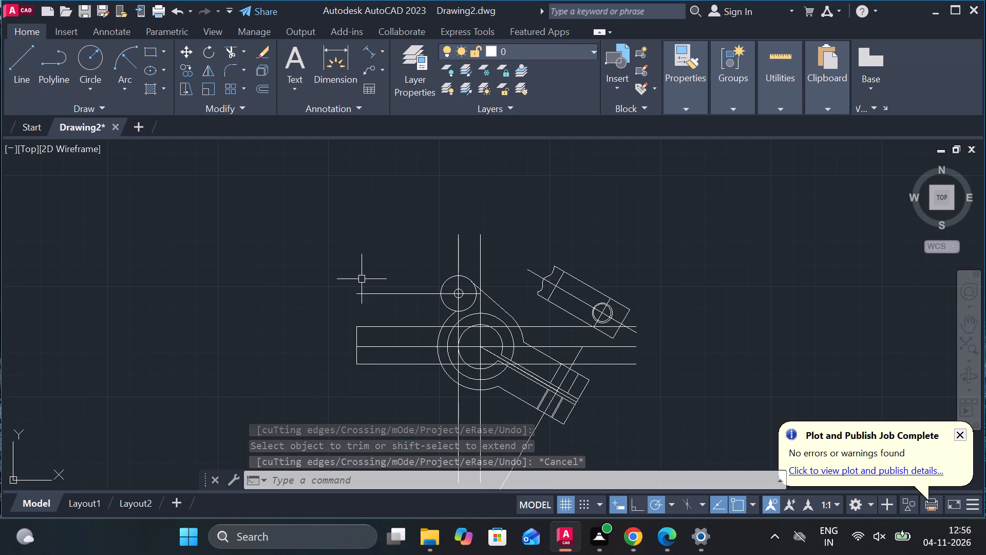
Copy the trimmed vertical end edge of the left arm 18 to the right.
left_click(355, 358)
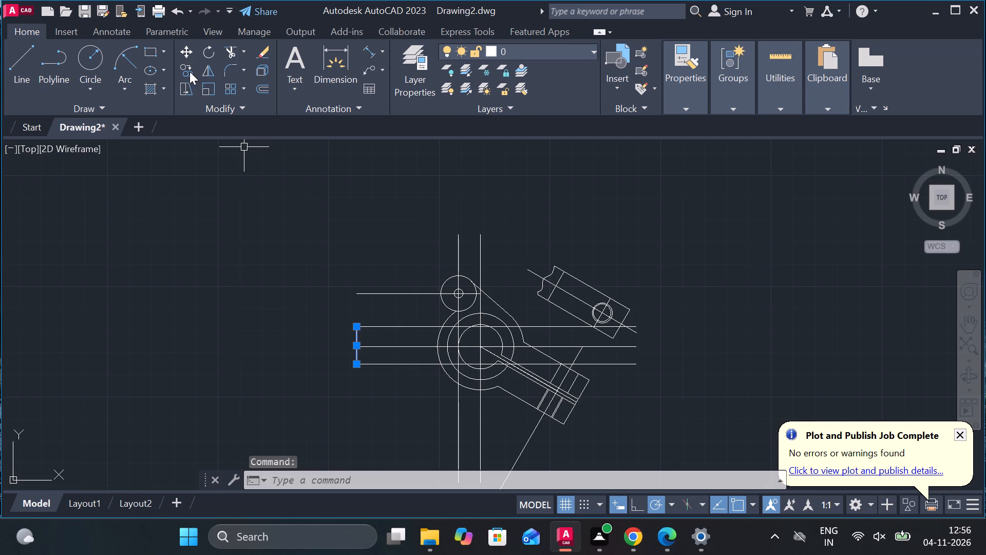
left_click(185, 72)
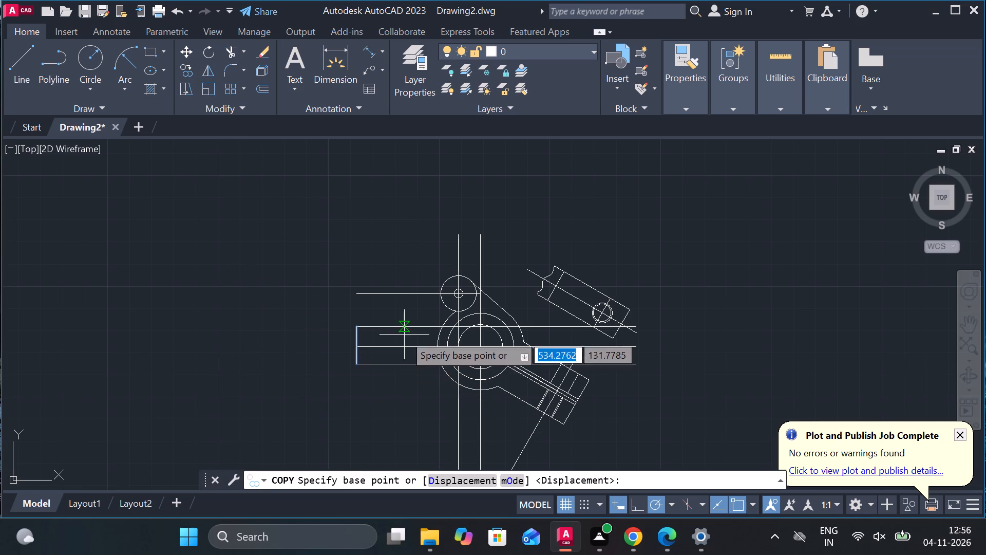
left_click(358, 350)
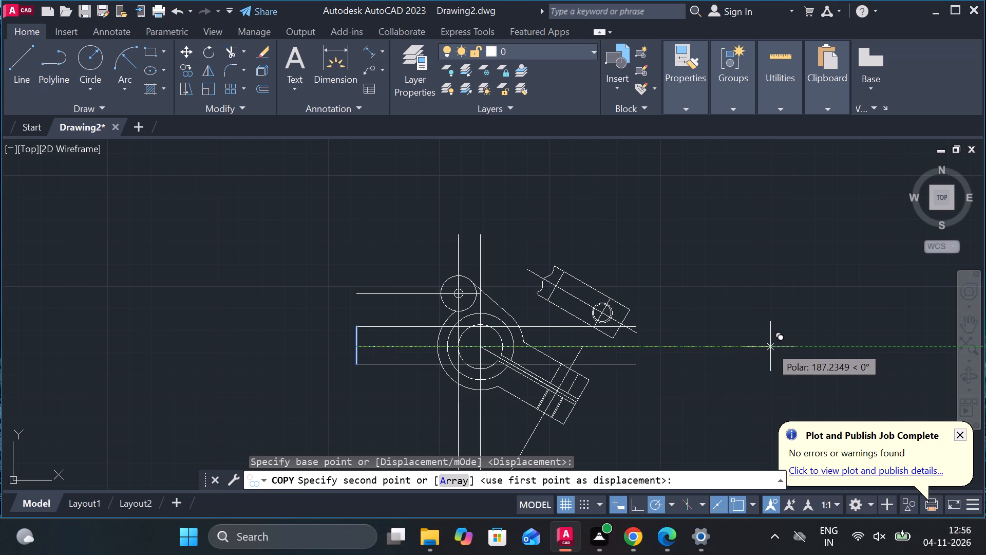
key("1")
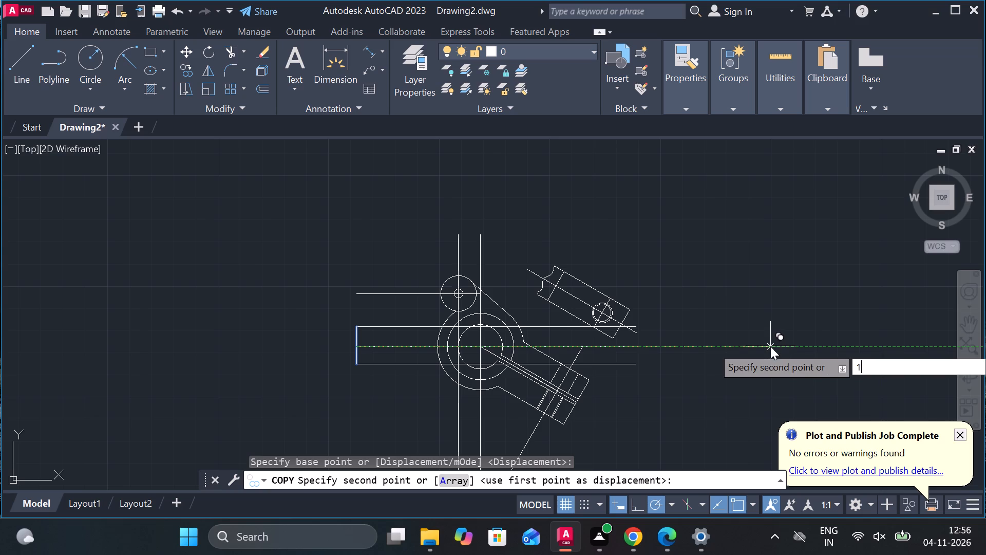
key("8")
key("Return")
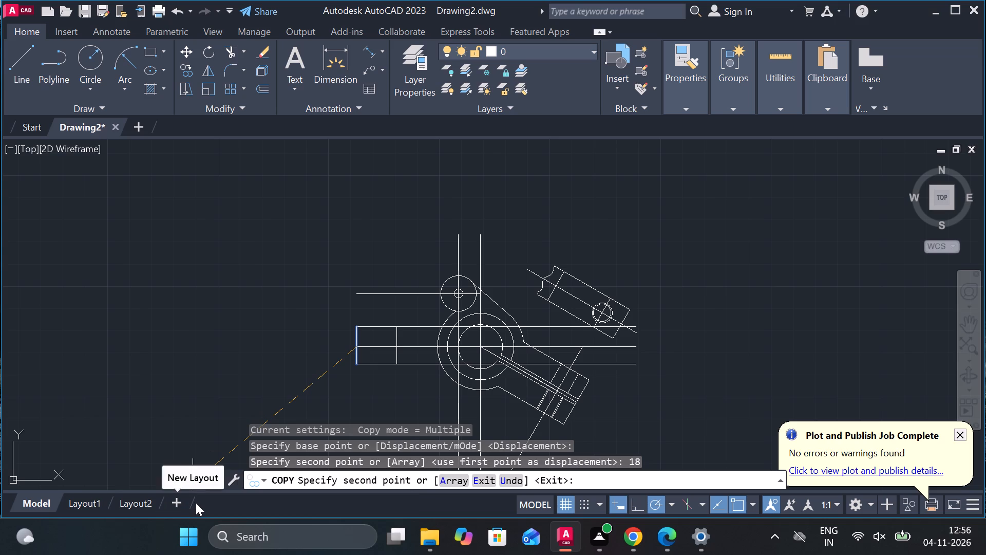
key("Escape")
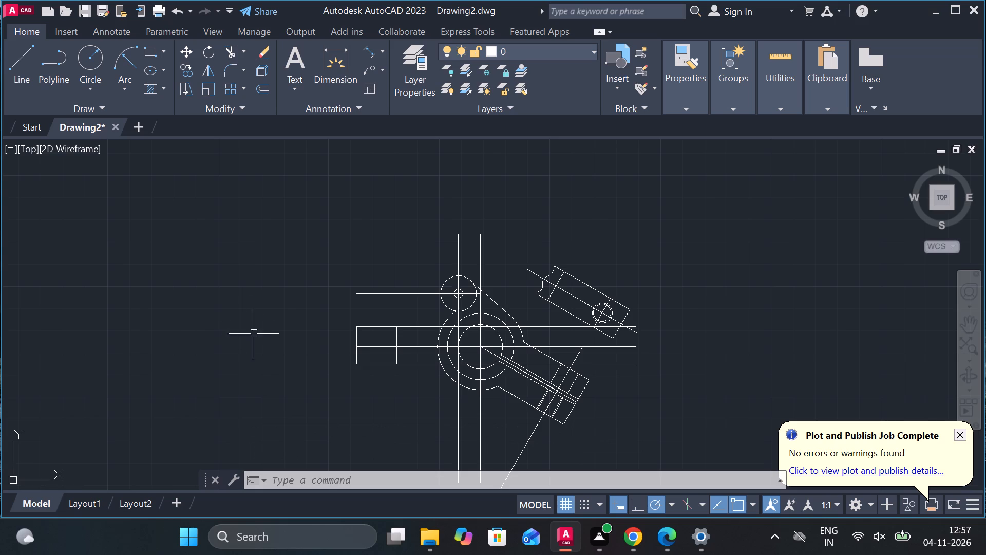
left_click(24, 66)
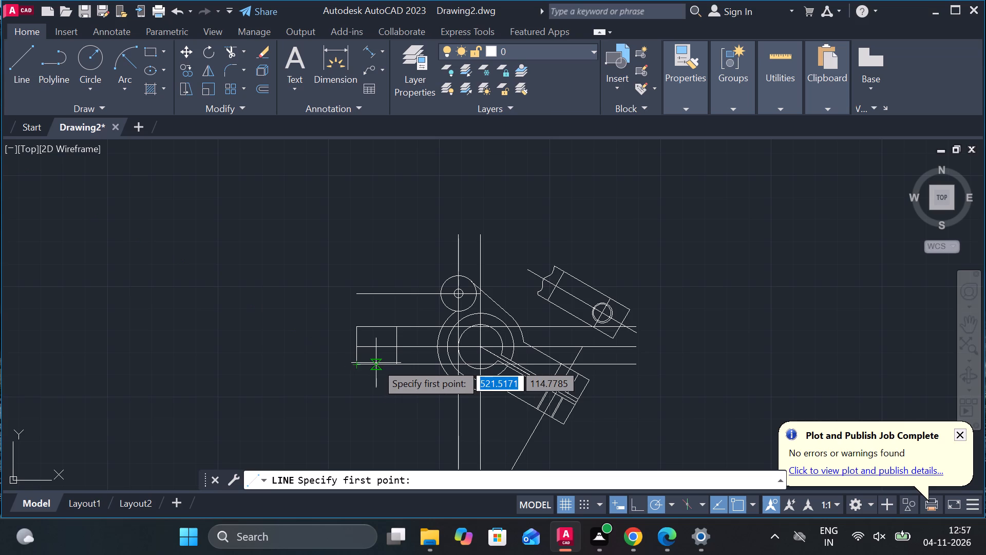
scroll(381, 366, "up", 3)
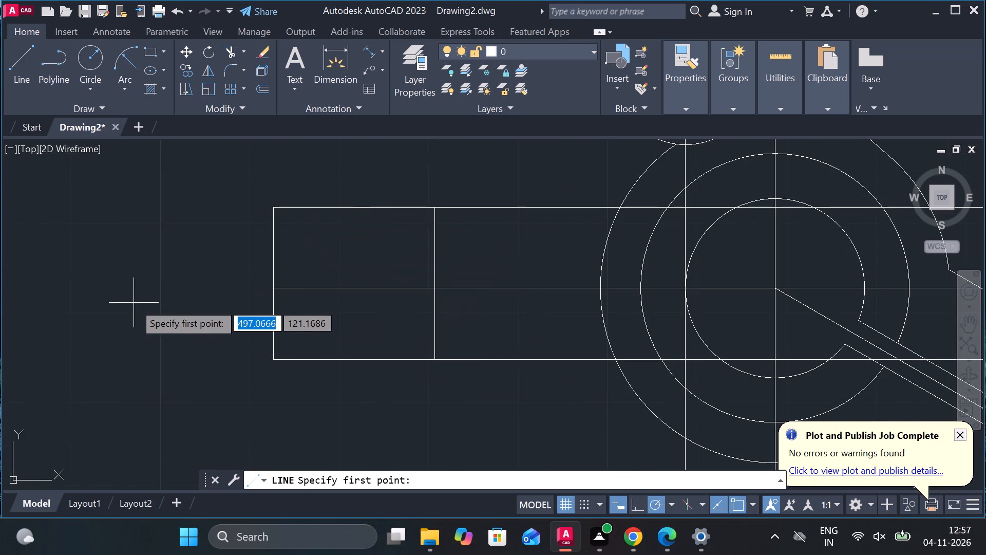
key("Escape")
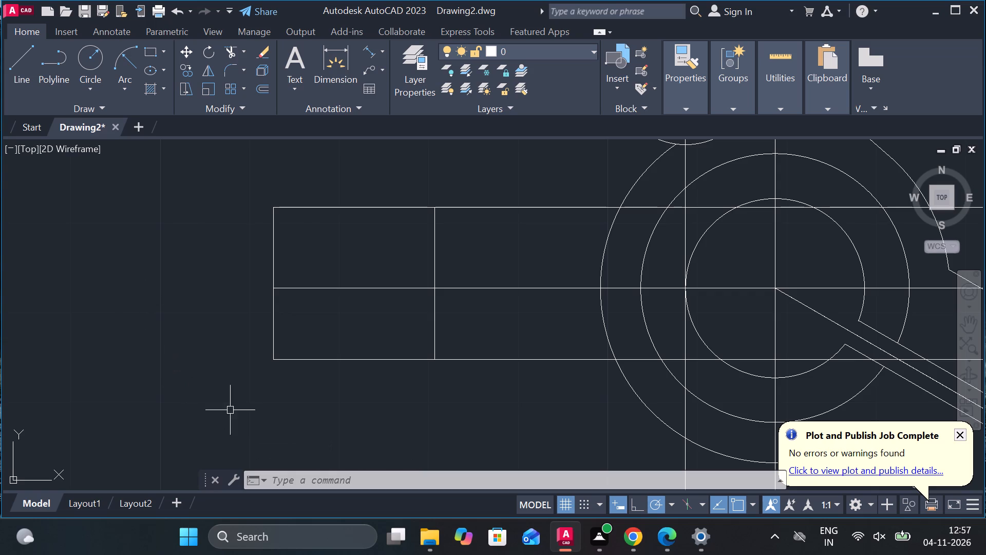
Copy the left arm's vertical end edge 9 to the right as the hole's centre line.
left_click(274, 319)
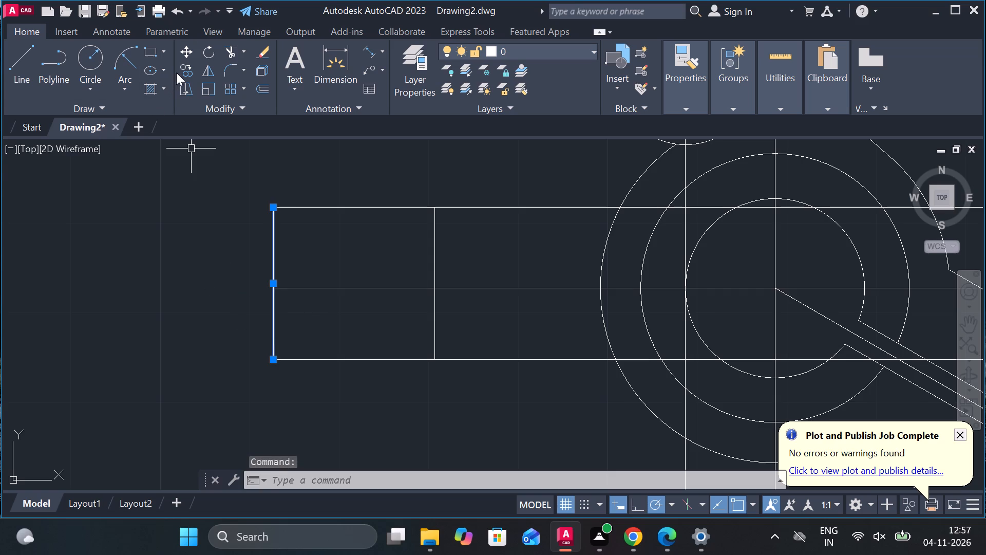
left_click(183, 67)
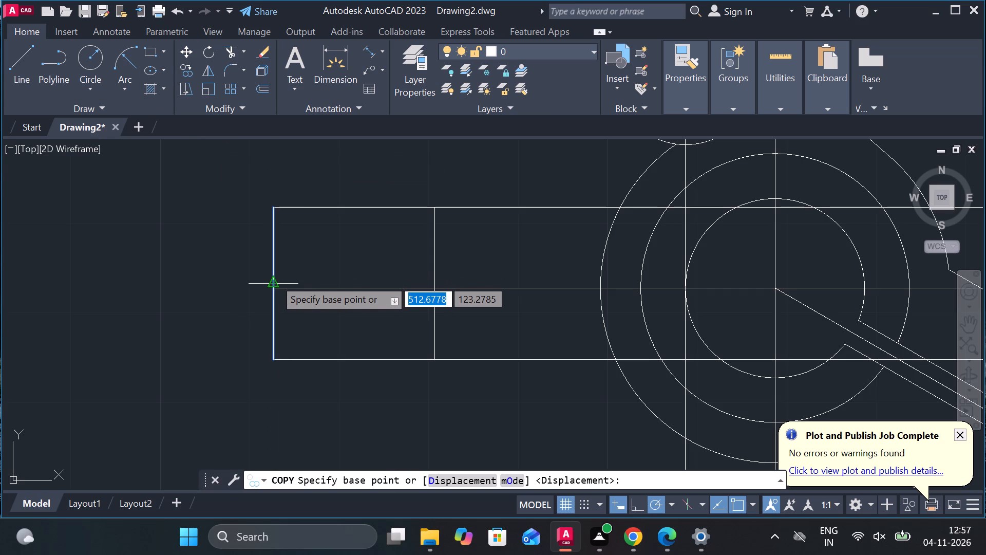
left_click(272, 238)
scroll(361, 250, "down", 3)
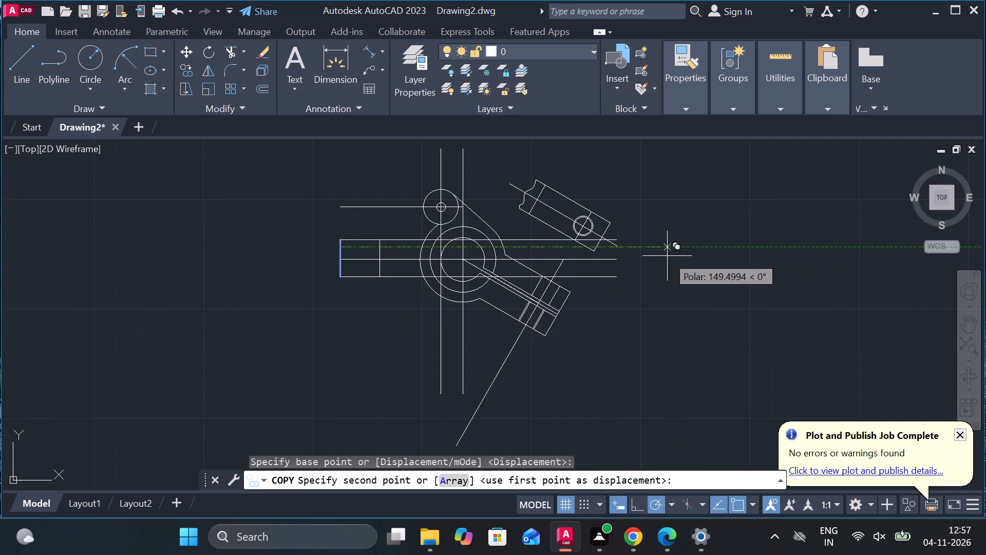
key("9")
key("Return")
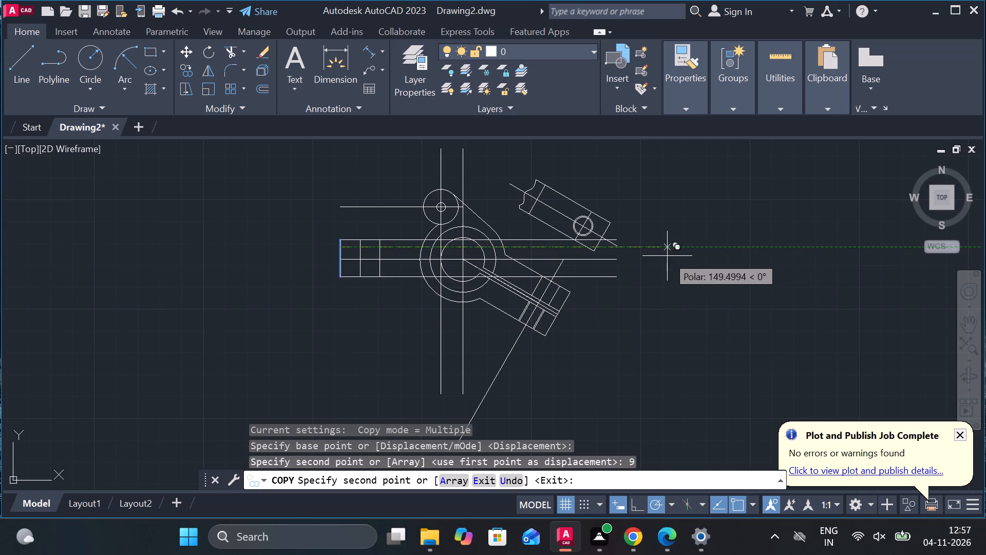
key("Escape")
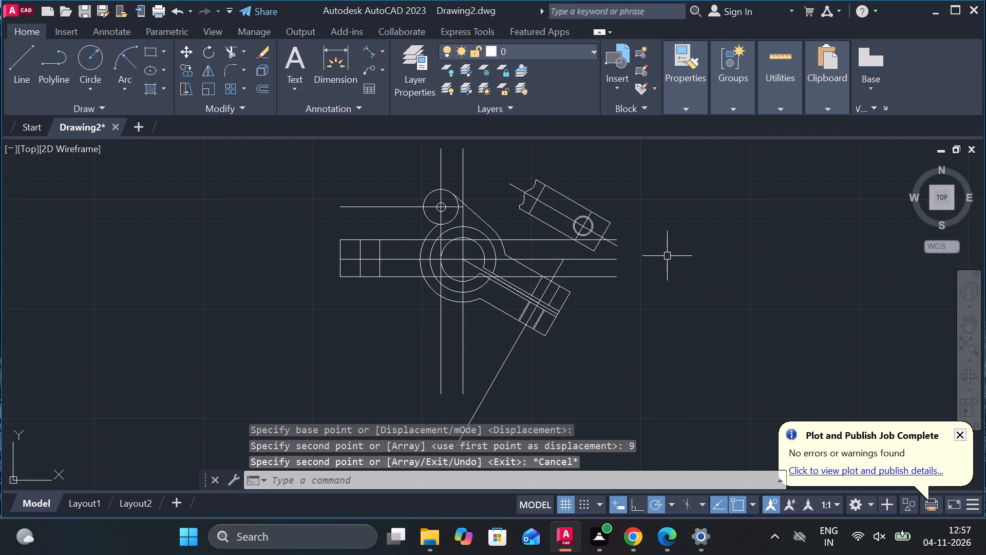
Copy the left arm's hole centre line 4 to the left and 4 to the right for the outer hole edges.
scroll(400, 229, "up", 2)
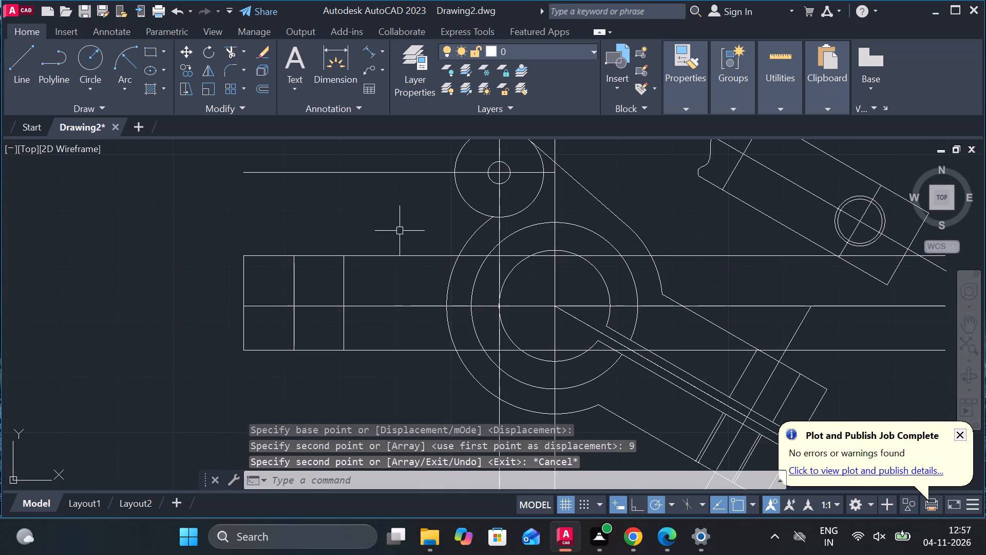
left_click(295, 295)
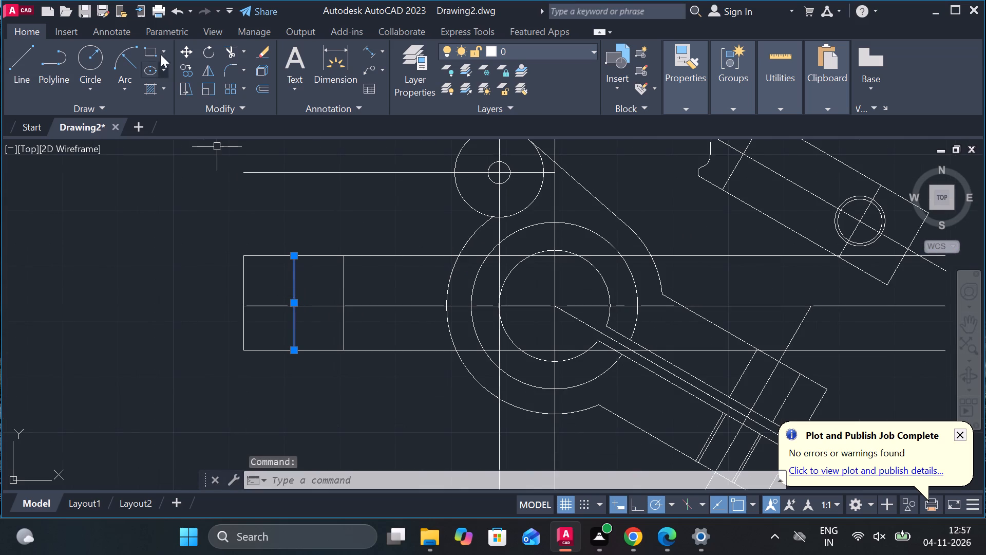
left_click(182, 68)
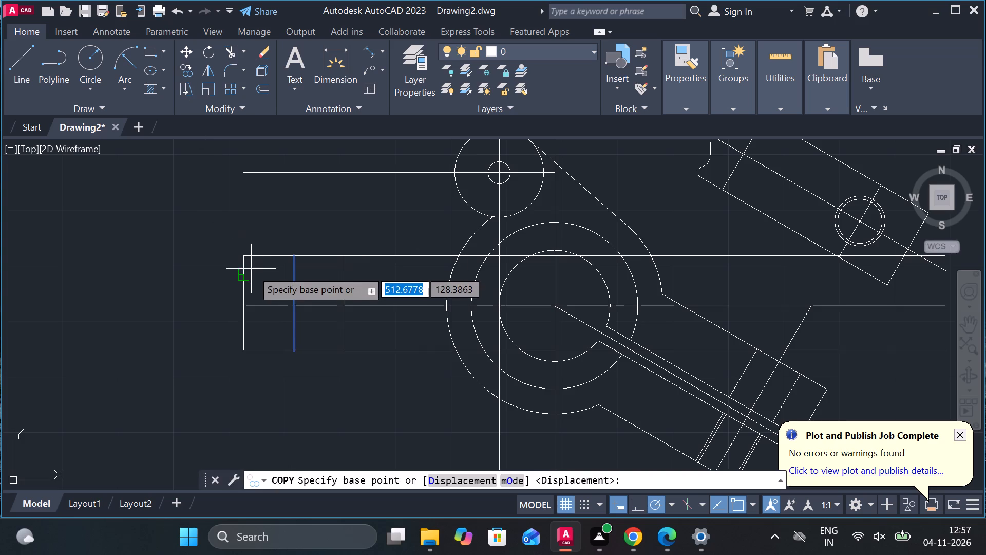
left_click(294, 302)
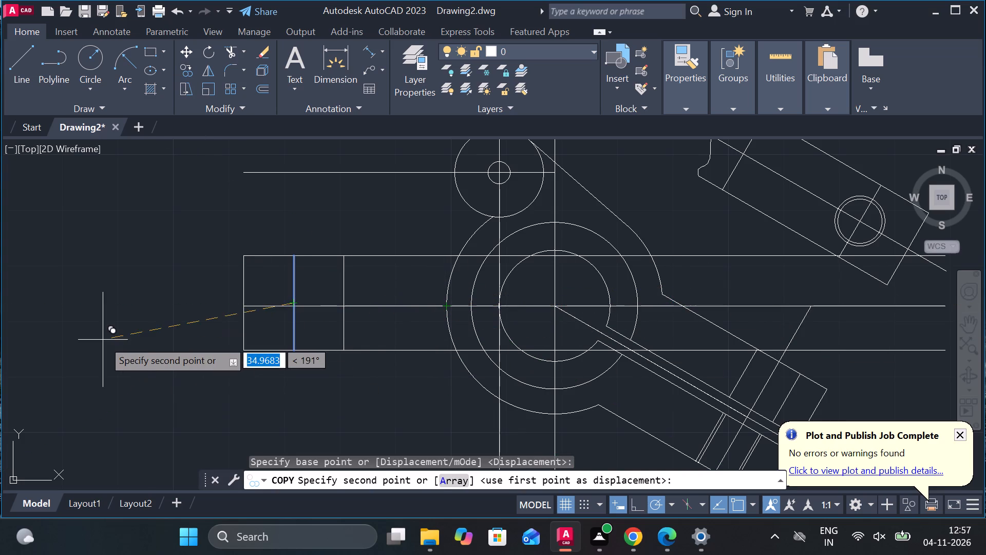
scroll(103, 340, "down", 1)
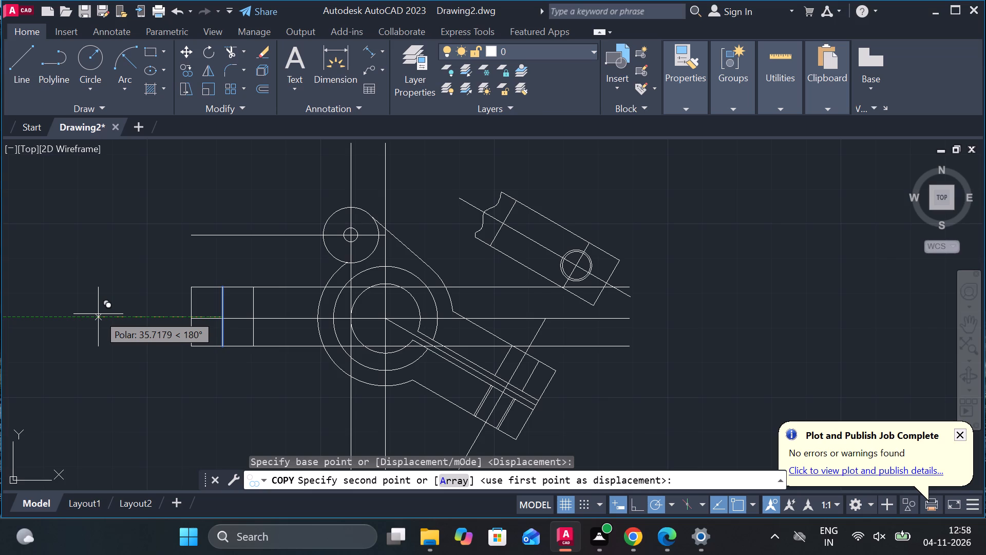
key("4")
key("Return")
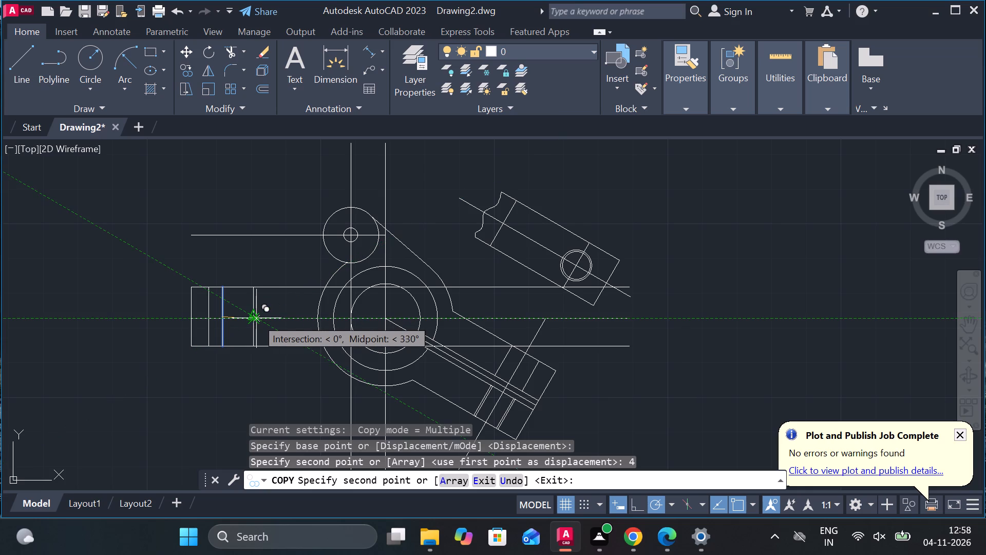
scroll(256, 319, "up", 3)
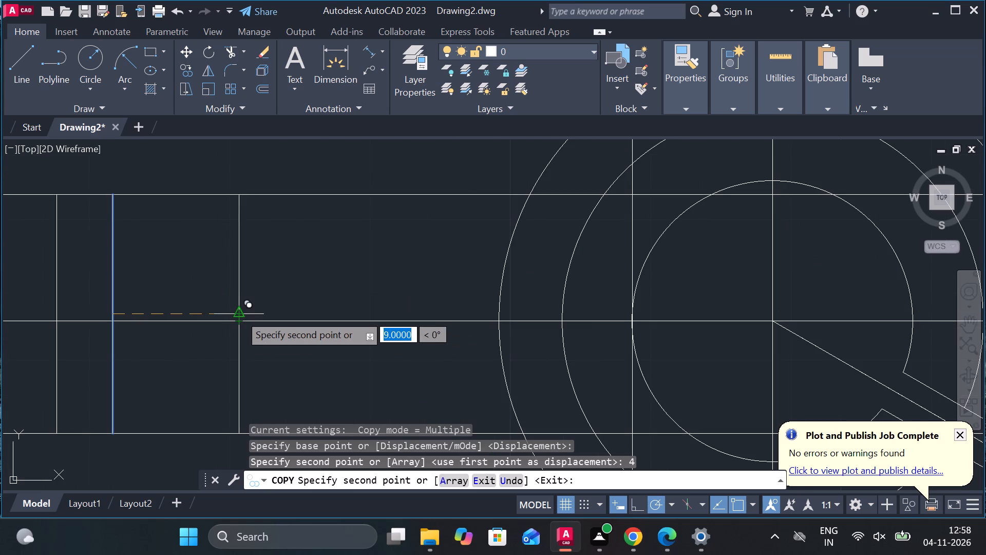
key("4")
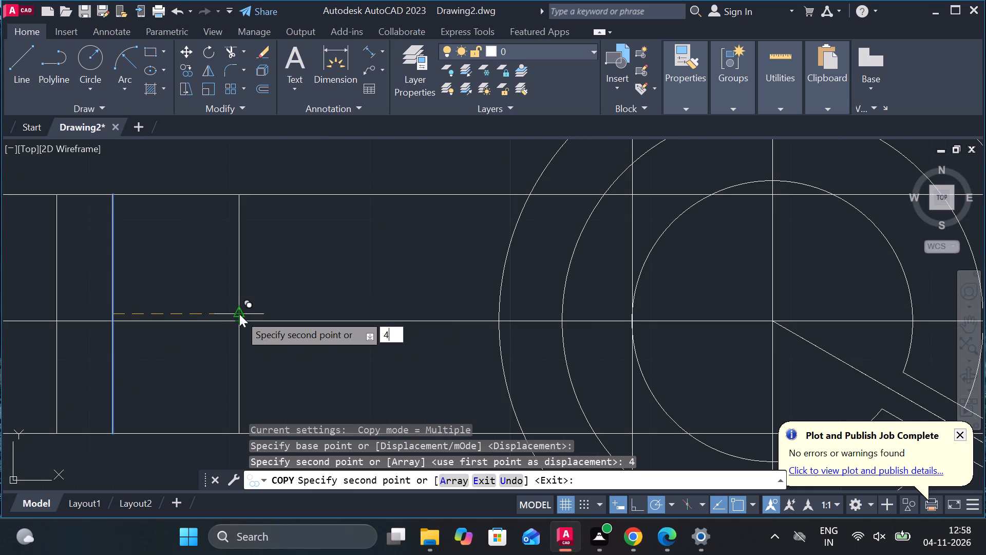
key("Return")
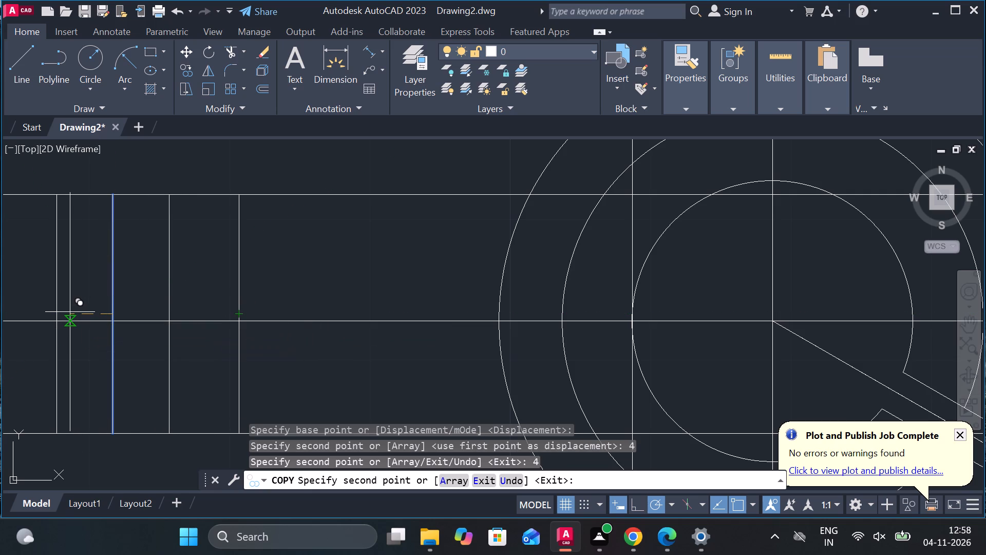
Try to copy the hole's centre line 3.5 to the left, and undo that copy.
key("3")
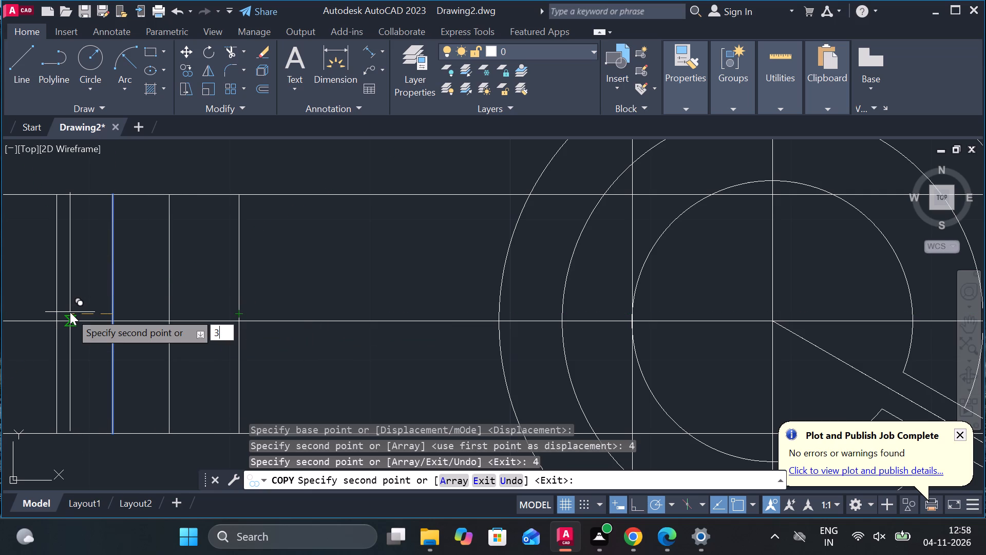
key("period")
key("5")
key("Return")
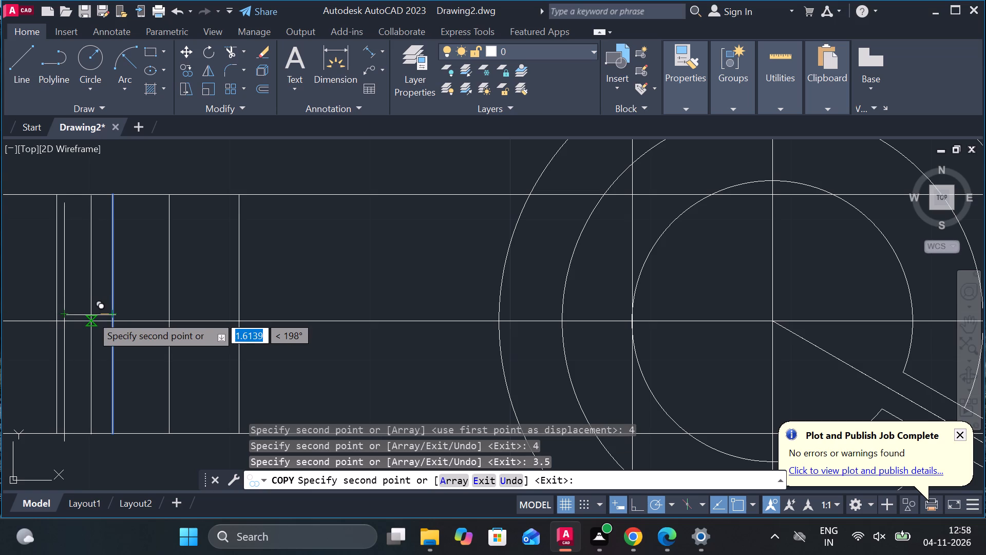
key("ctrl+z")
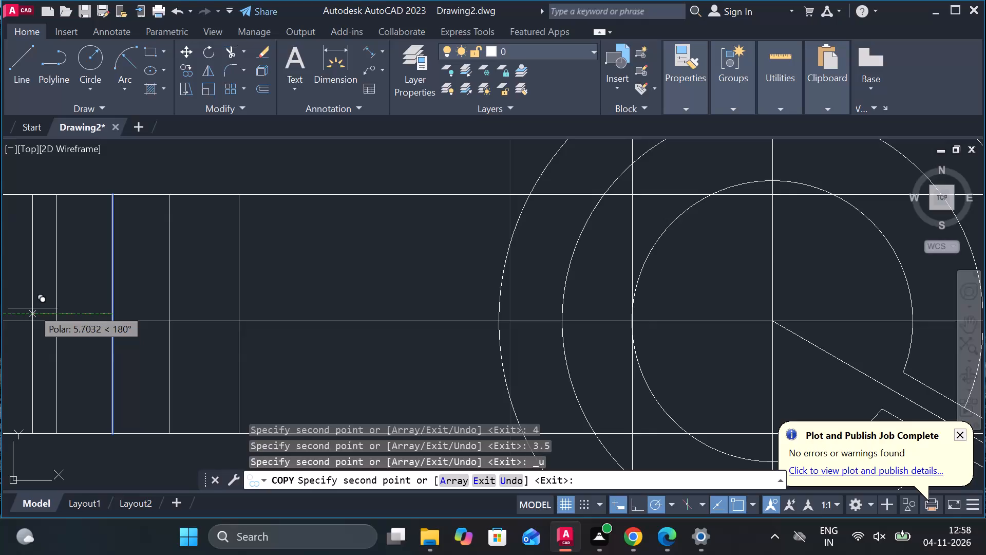
Copy the hole's centre line 3.5 to the left and 3.5 to the right for the inner hole edges.
type("3.5")
key("Return")
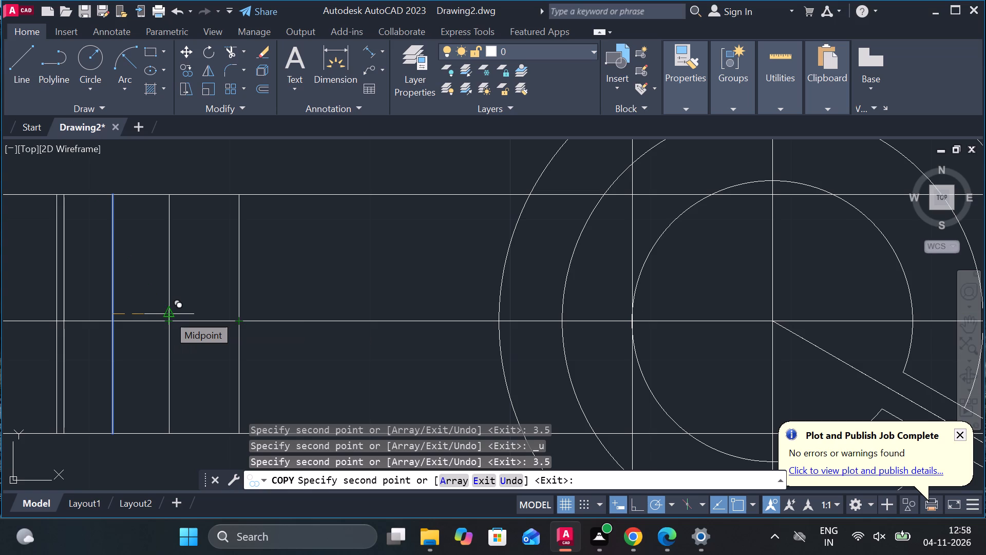
key("3")
type(".5")
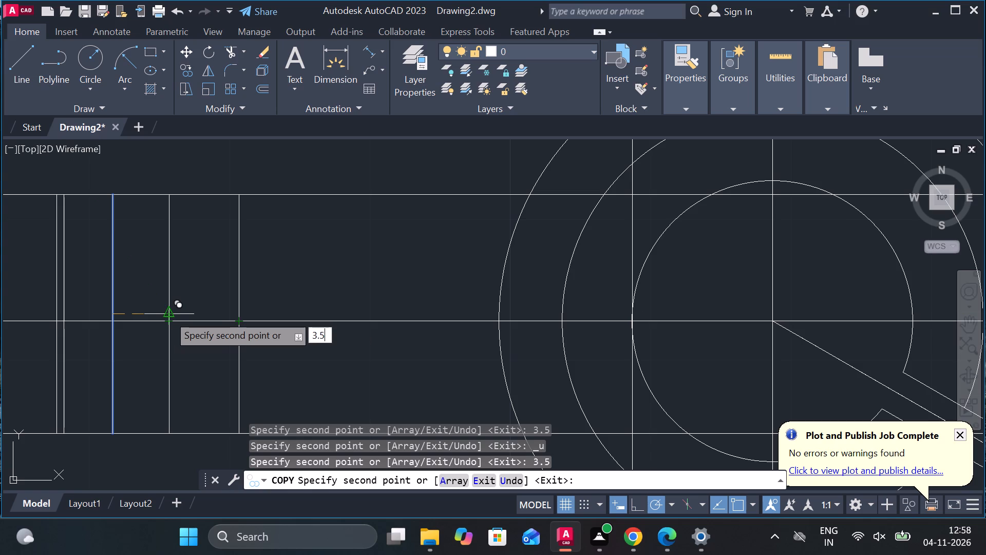
key("Return")
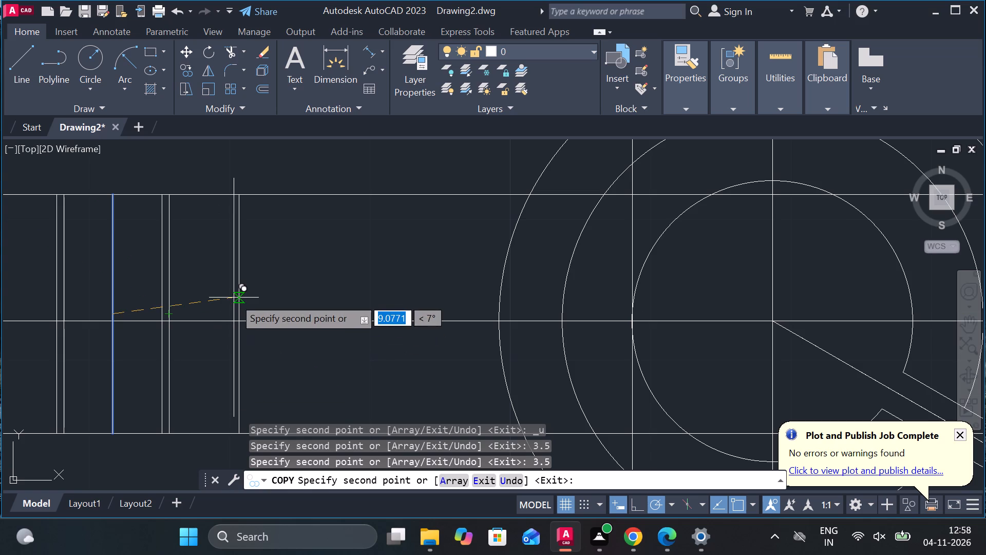
key("Escape")
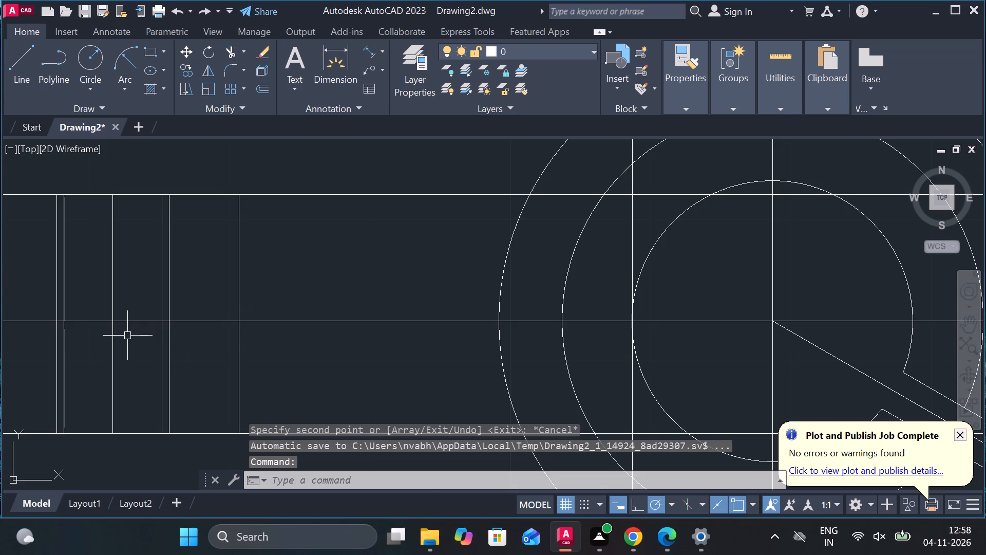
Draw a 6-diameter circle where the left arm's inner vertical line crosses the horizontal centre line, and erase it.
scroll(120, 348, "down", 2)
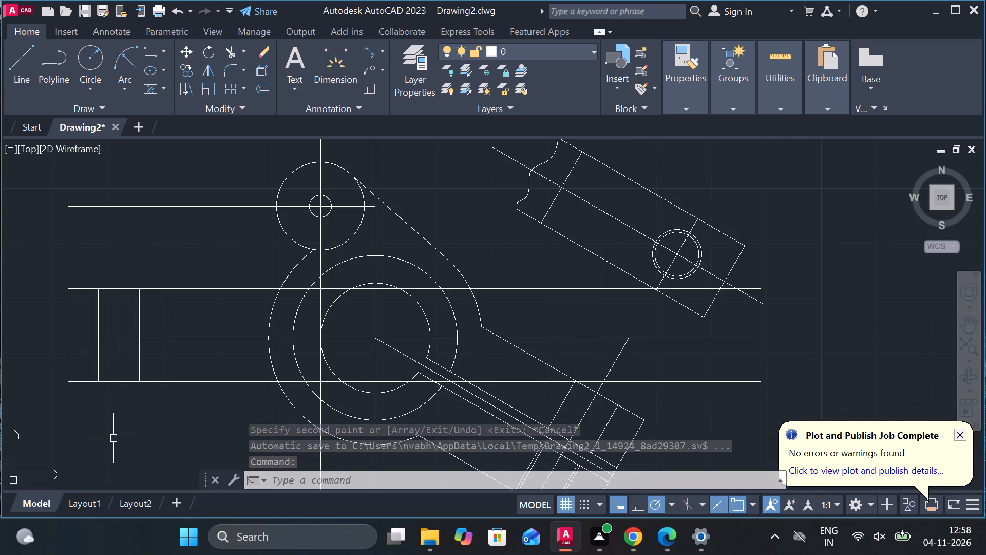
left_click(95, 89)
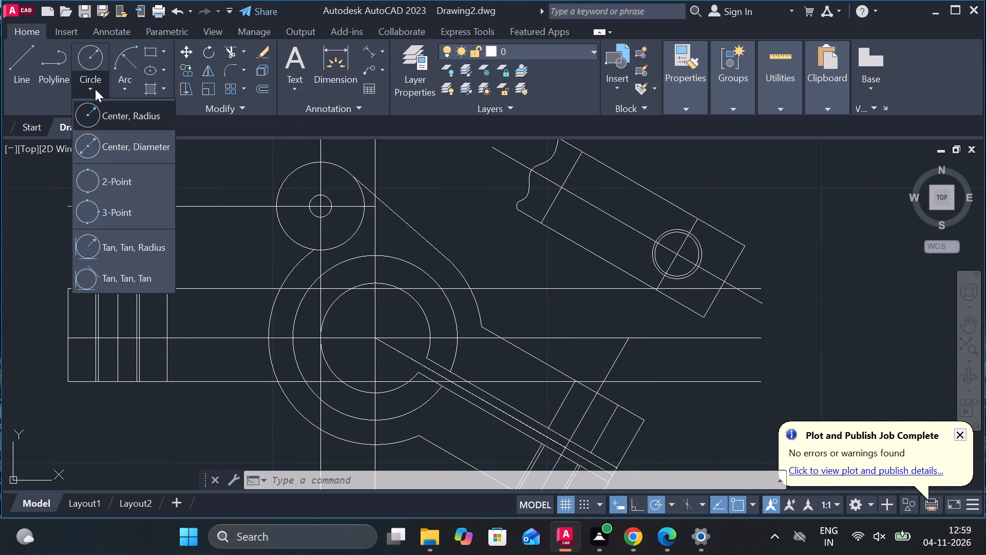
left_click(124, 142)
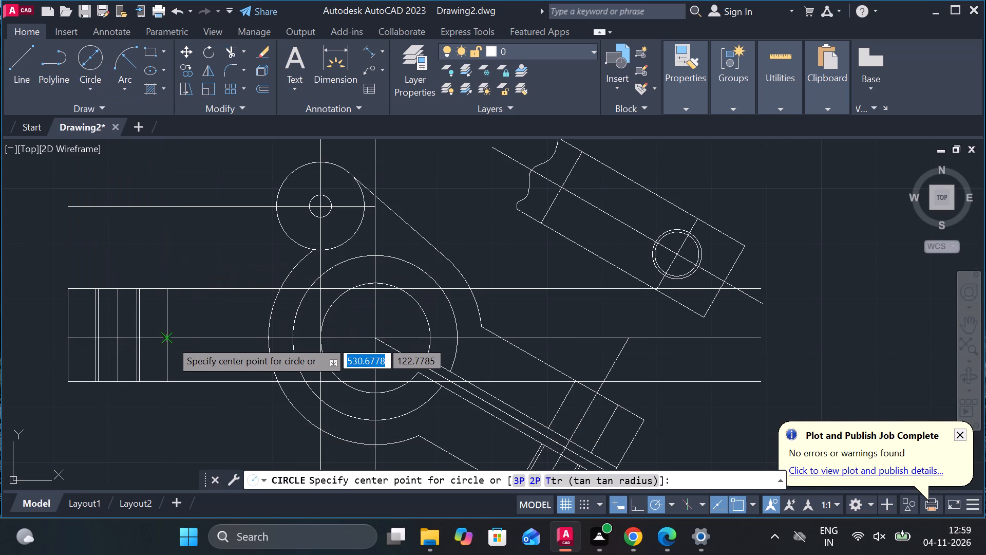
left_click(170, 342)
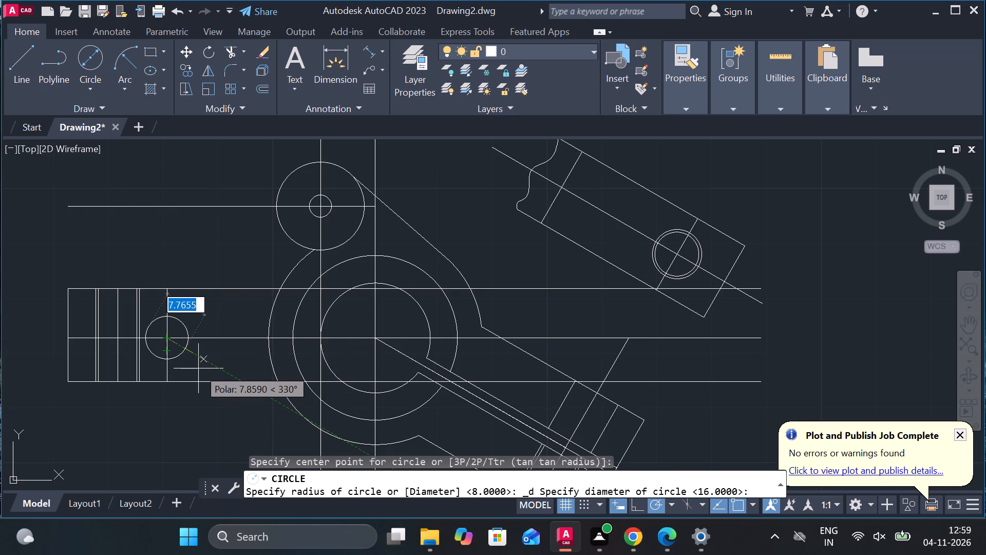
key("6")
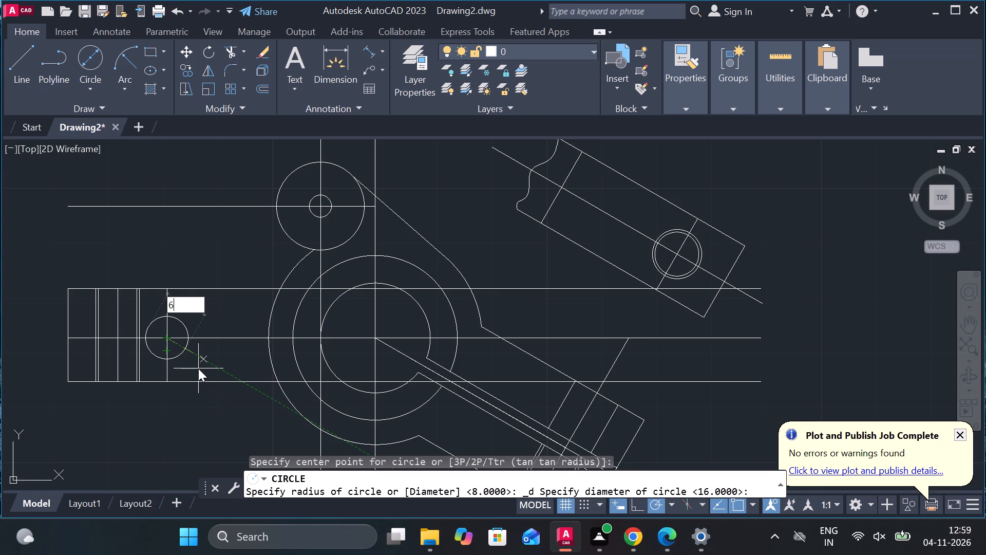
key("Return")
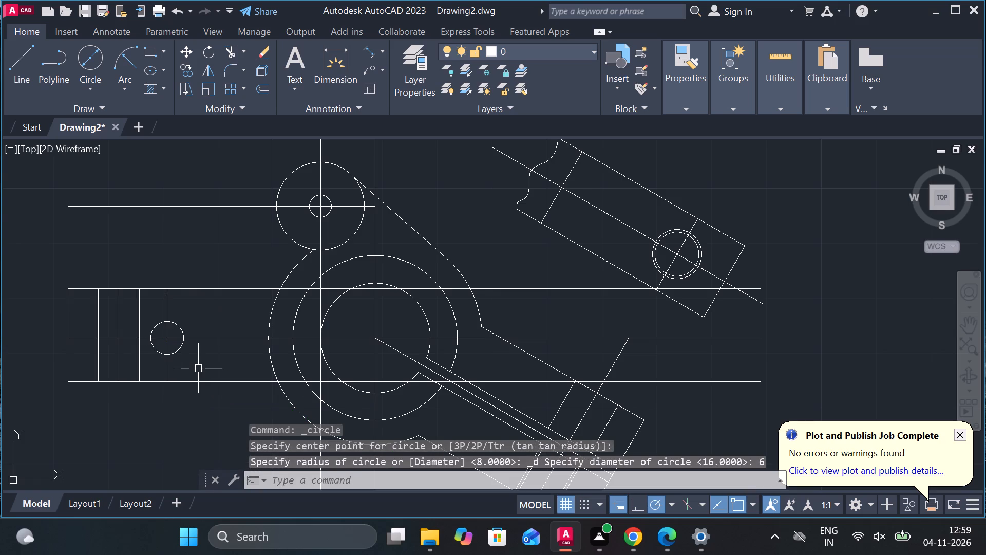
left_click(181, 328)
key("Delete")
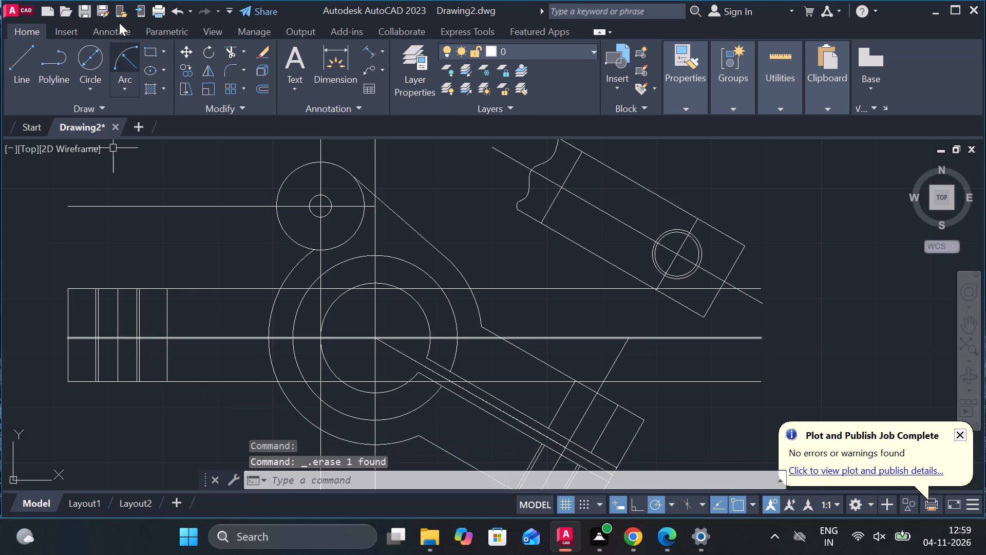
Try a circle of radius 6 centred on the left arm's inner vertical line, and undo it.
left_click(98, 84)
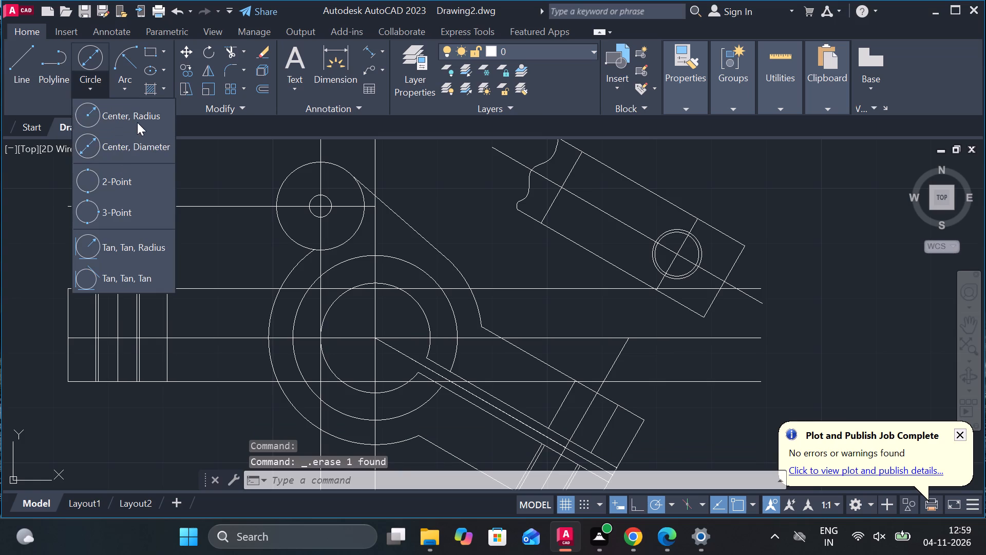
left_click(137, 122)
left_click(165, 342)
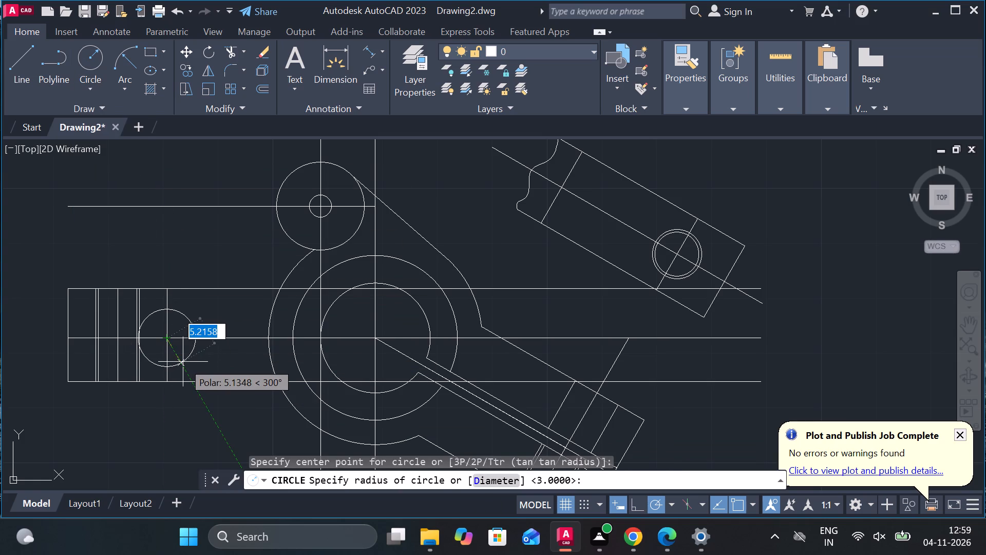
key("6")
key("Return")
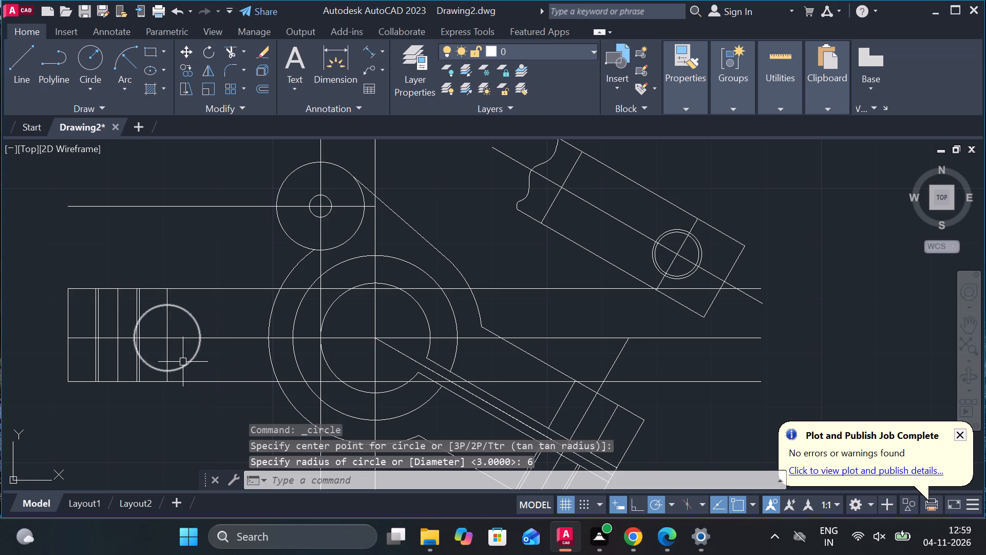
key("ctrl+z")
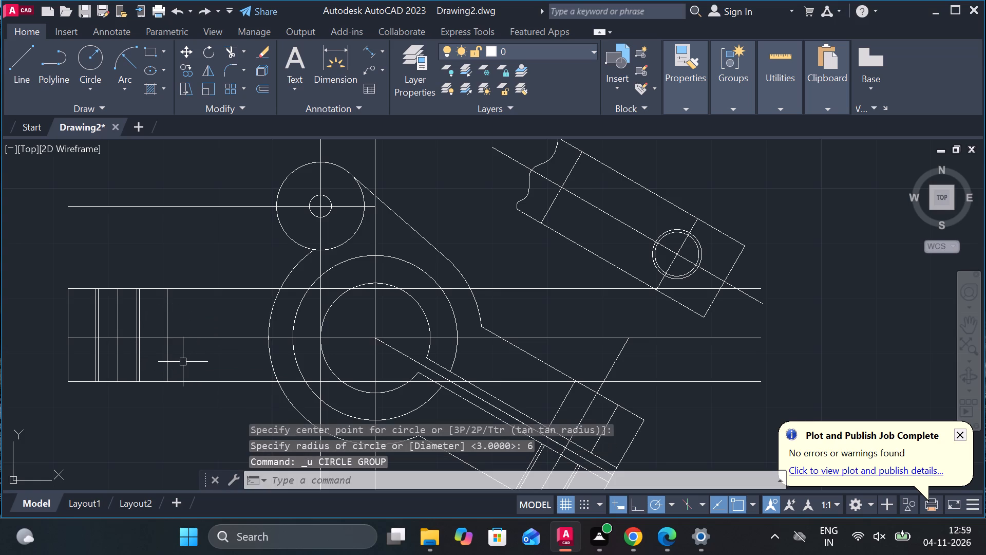
Draw a 6-diameter circle centred where the left arm's inner vertical line crosses the horizontal centre line.
left_click(98, 95)
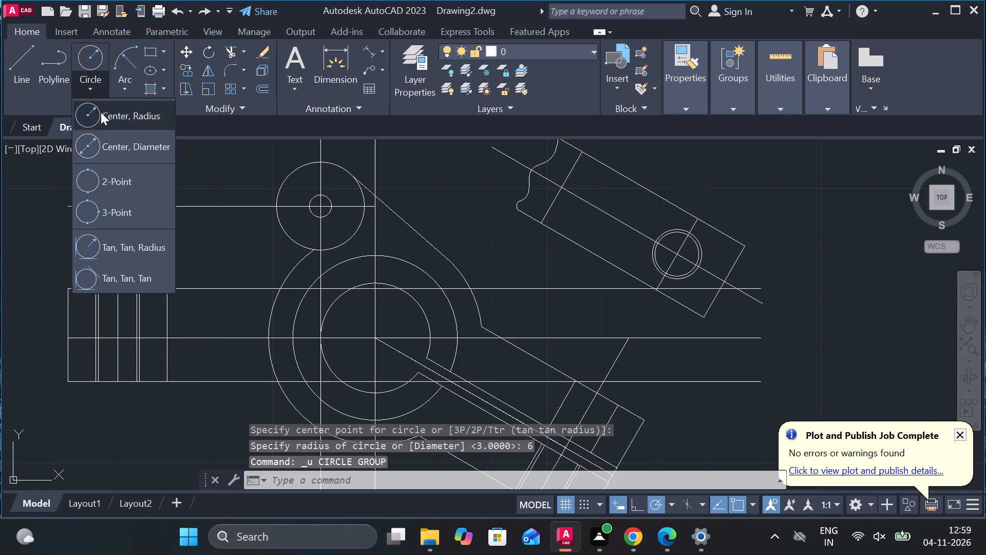
left_click(138, 150)
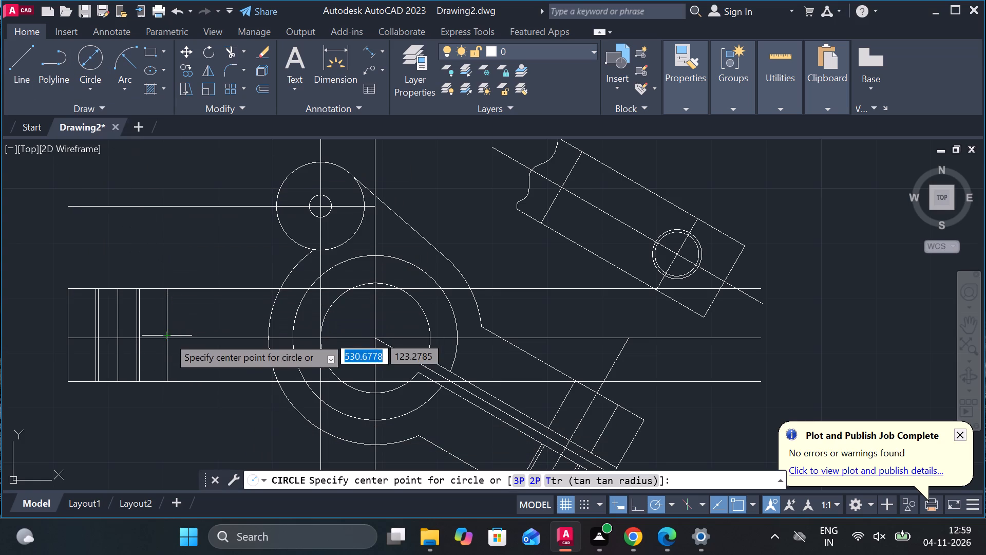
scroll(167, 337, "up", 3)
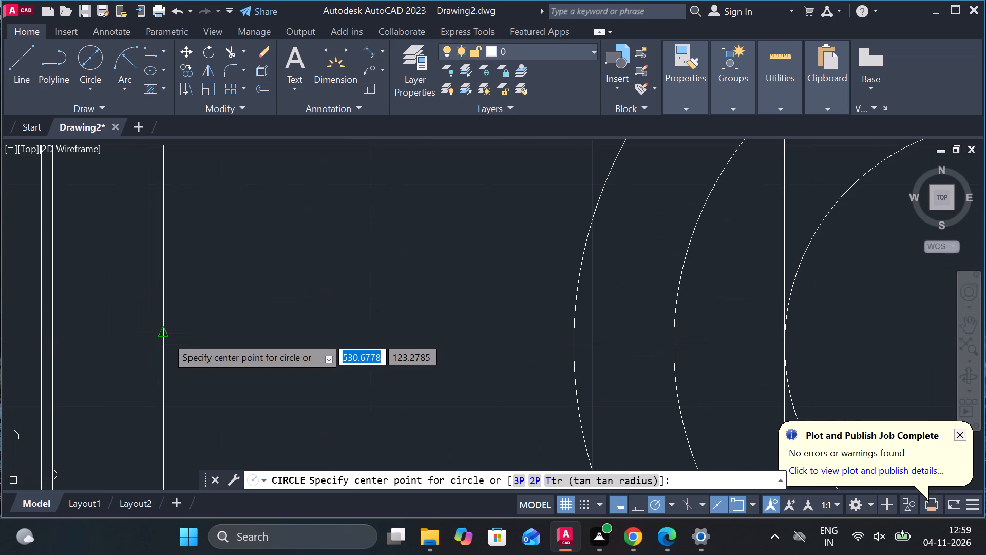
left_click(159, 346)
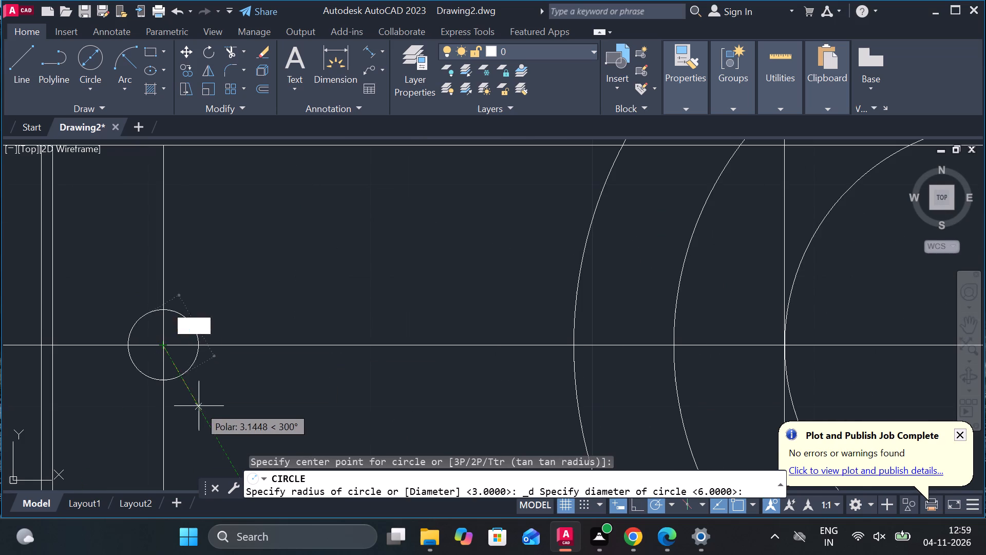
key("6")
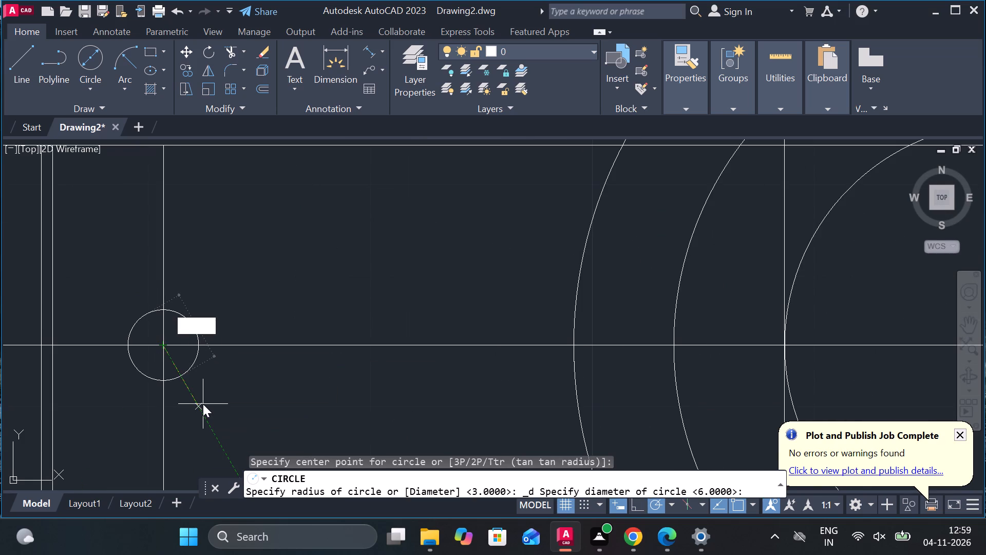
key("Return")
scroll(143, 286, "down", 3)
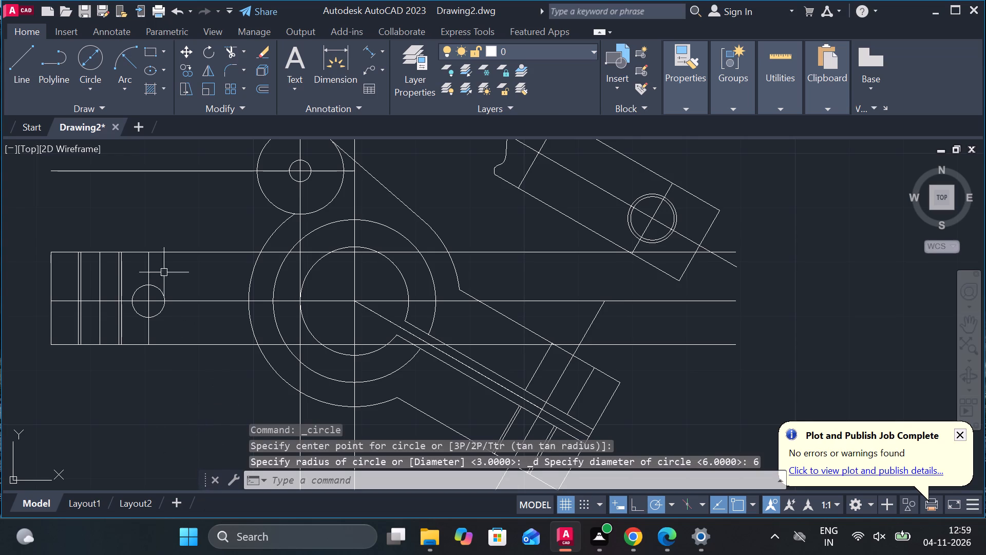
Draw a line from the boss circle's left quadrant to the large outer circle's left quadrant.
left_click(21, 63)
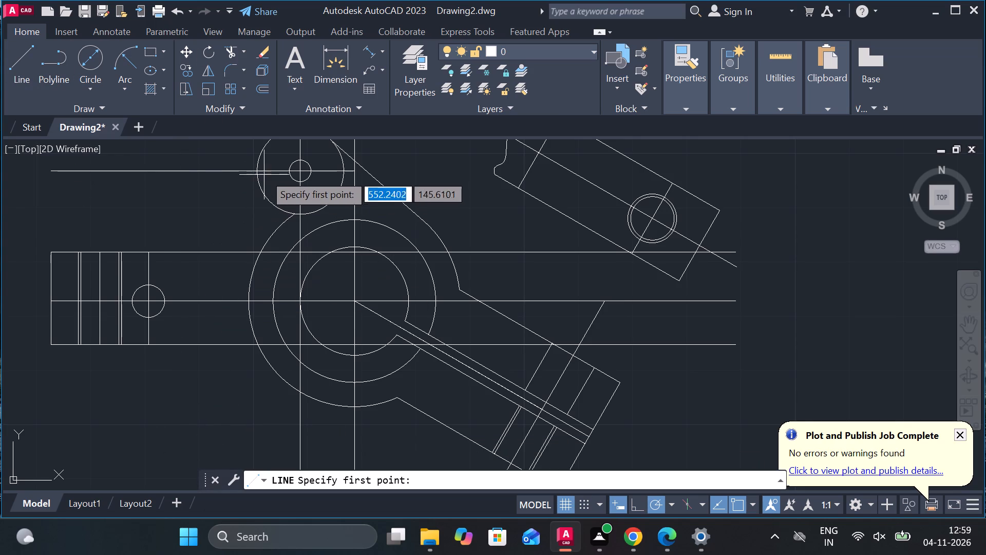
left_click(256, 173)
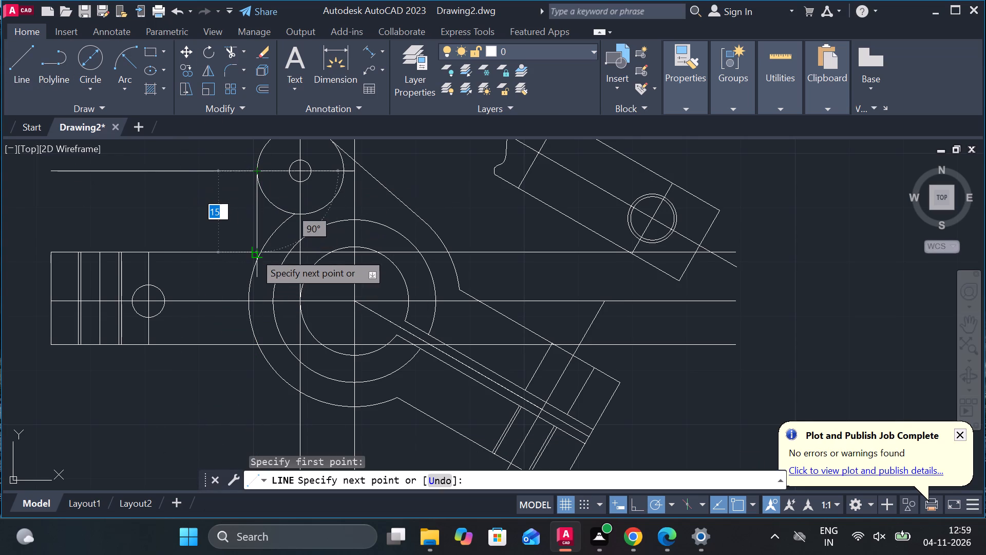
scroll(265, 249, "up", 3)
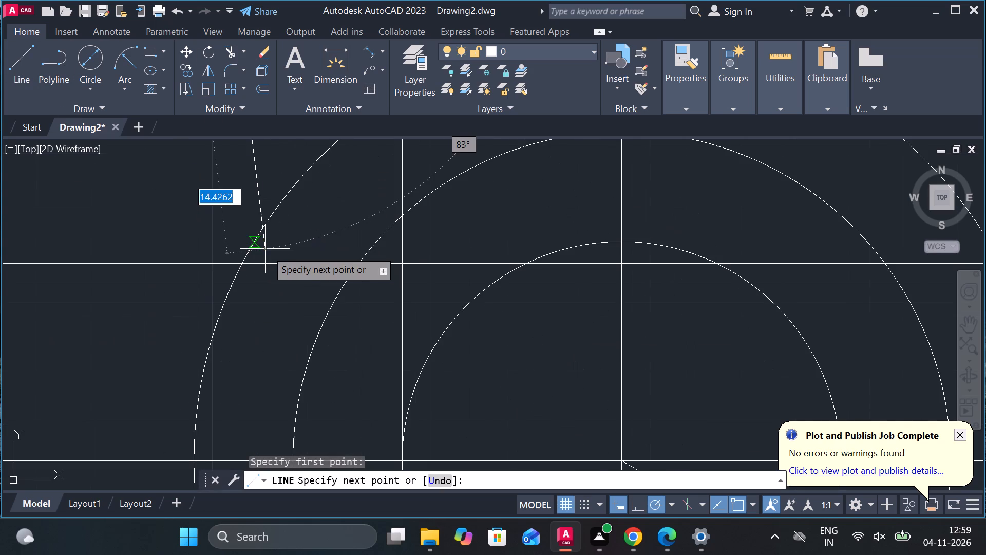
left_click(238, 264)
scroll(250, 292, "down", 3)
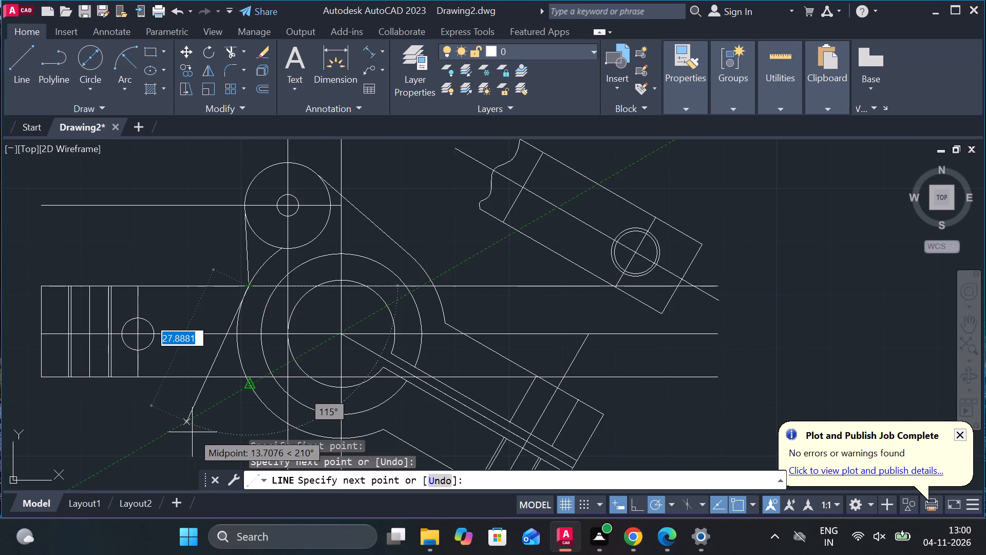
key("ctrl+z")
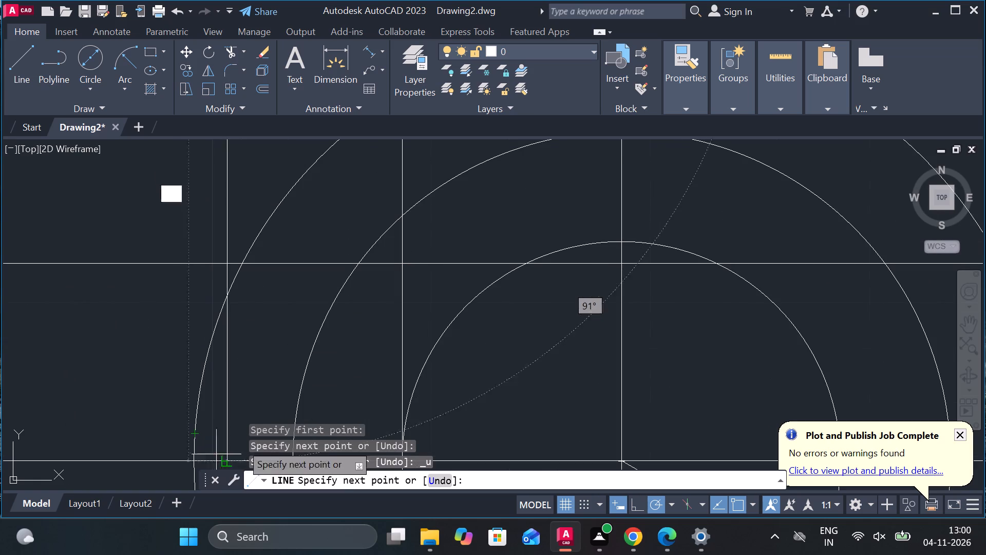
scroll(356, 304, "down", 2)
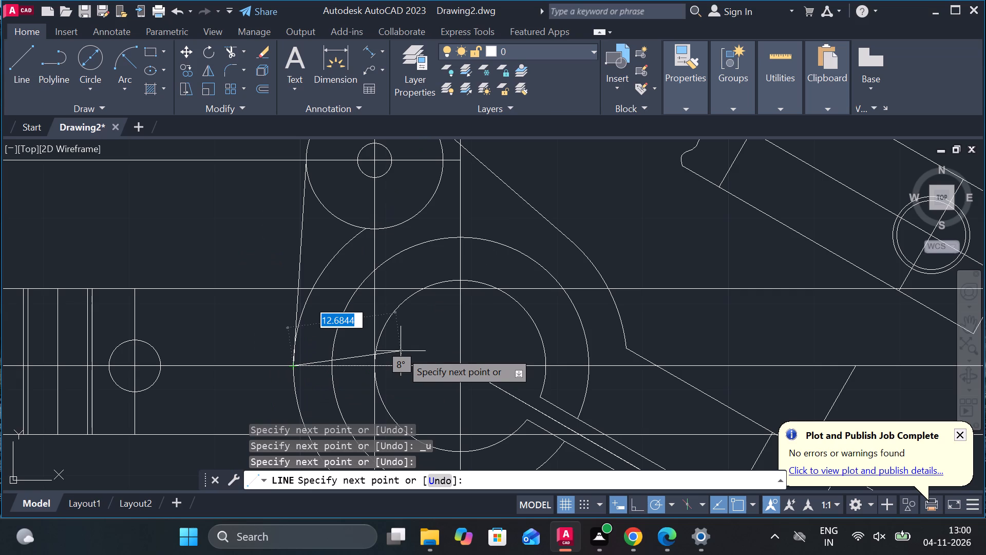
key("Escape")
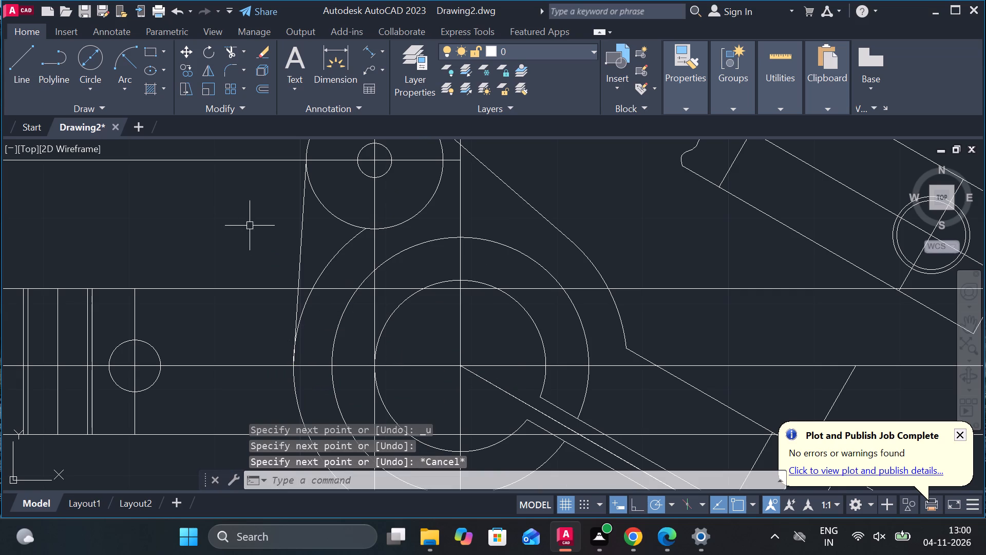
Trim the new line below the left arm's upper edge and the outer circle's upper-left arc down to the horizontal centre line.
left_click(226, 50)
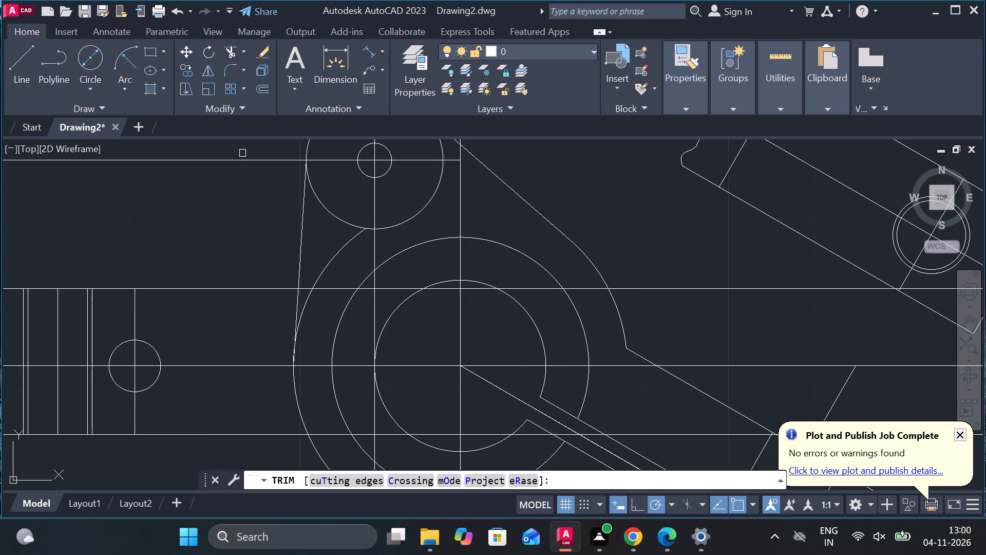
left_click(297, 308)
scroll(300, 356, "up", 2)
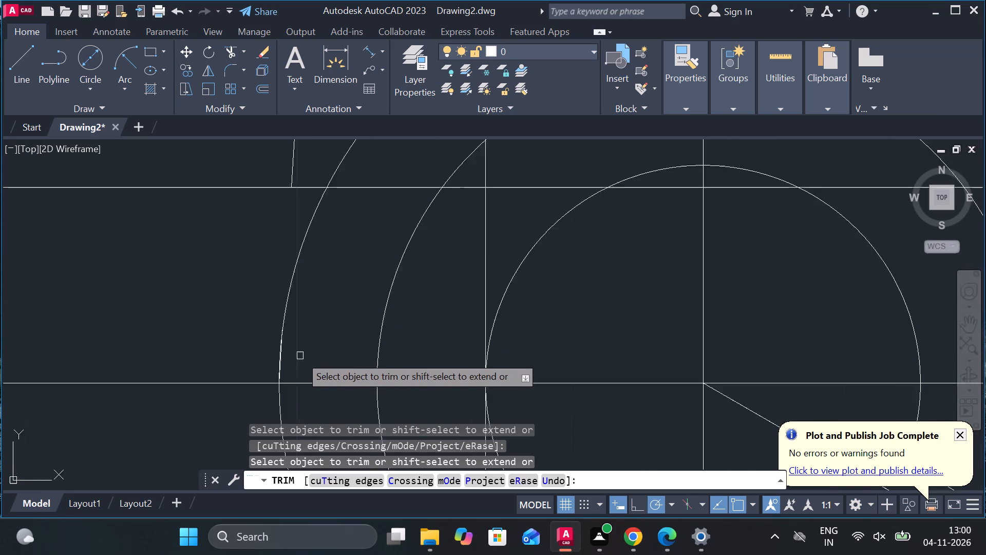
scroll(300, 356, "up", 4)
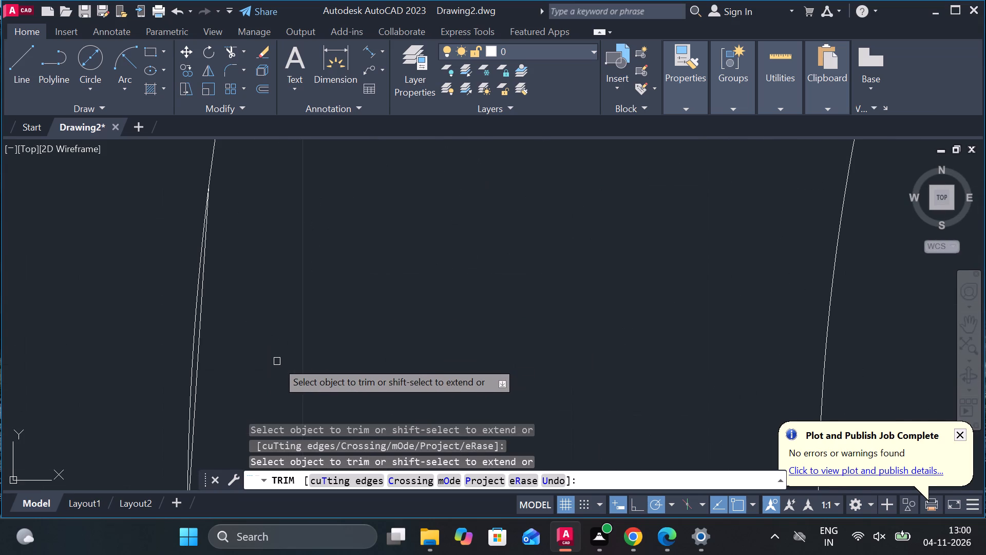
scroll(277, 361, "down", 2)
scroll(258, 381, "up", 3)
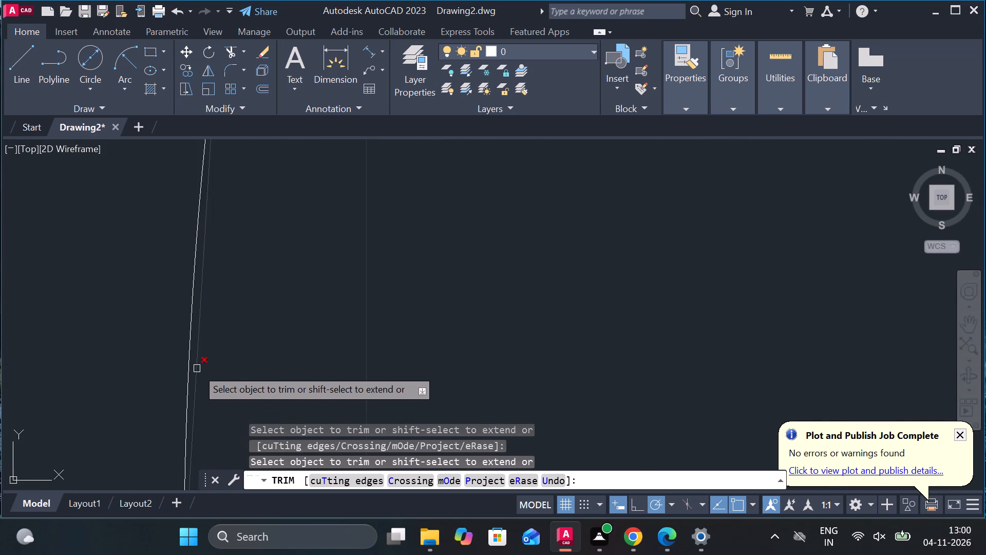
scroll(197, 368, "down", 3)
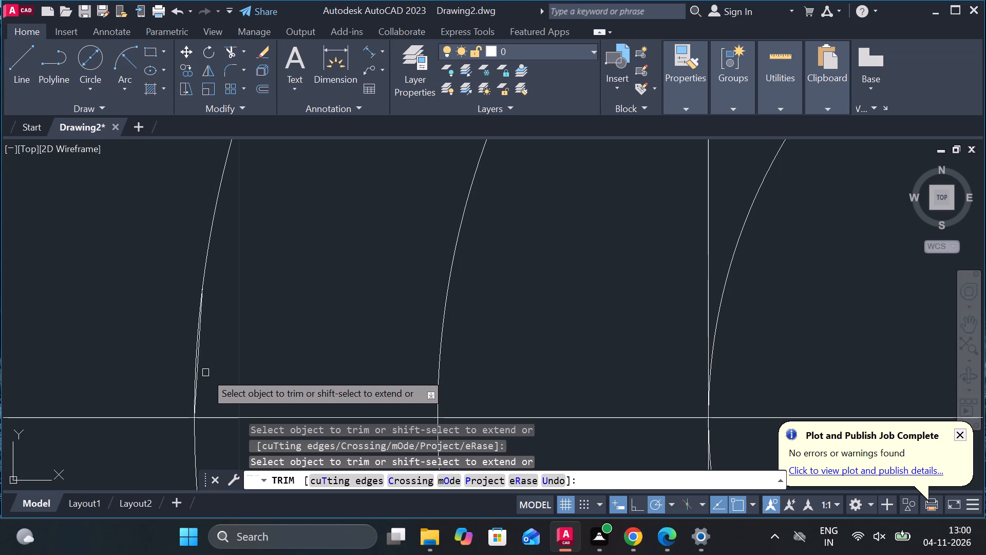
scroll(211, 372, "up", 3)
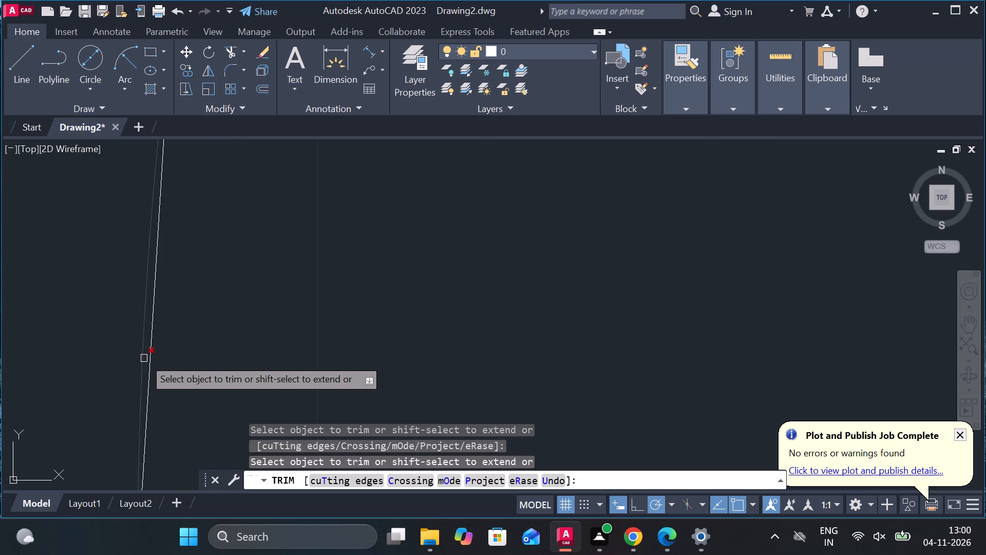
left_click(153, 364)
scroll(239, 331, "down", 4)
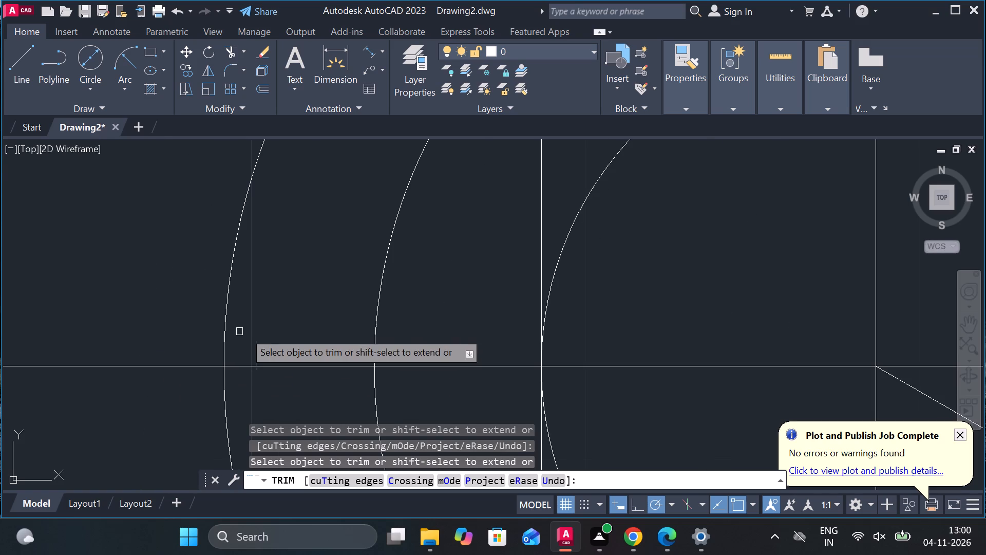
left_click(225, 311)
Trim the left arm's upper horizontal line from the boss's side line across the concentric circles.
scroll(276, 284, "down", 4)
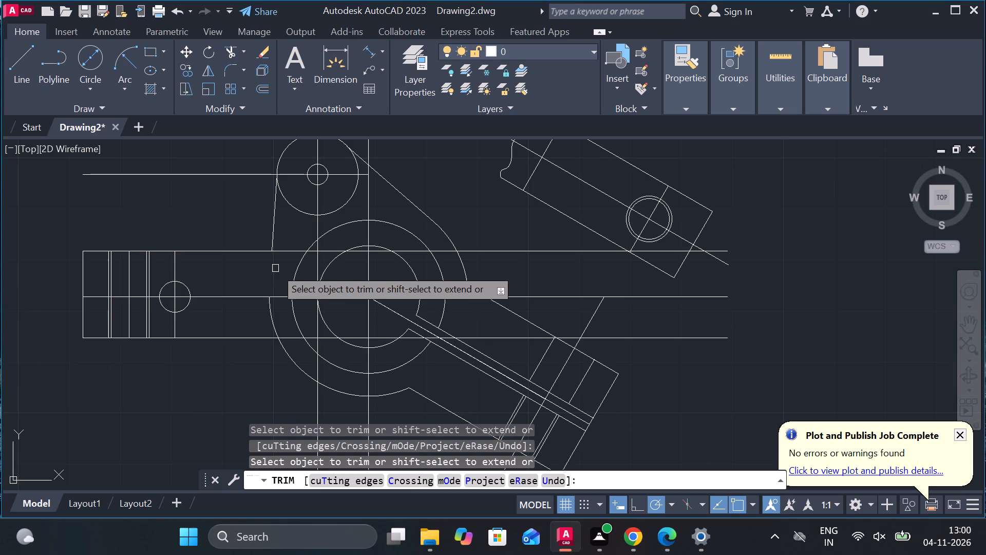
scroll(287, 213, "up", 4)
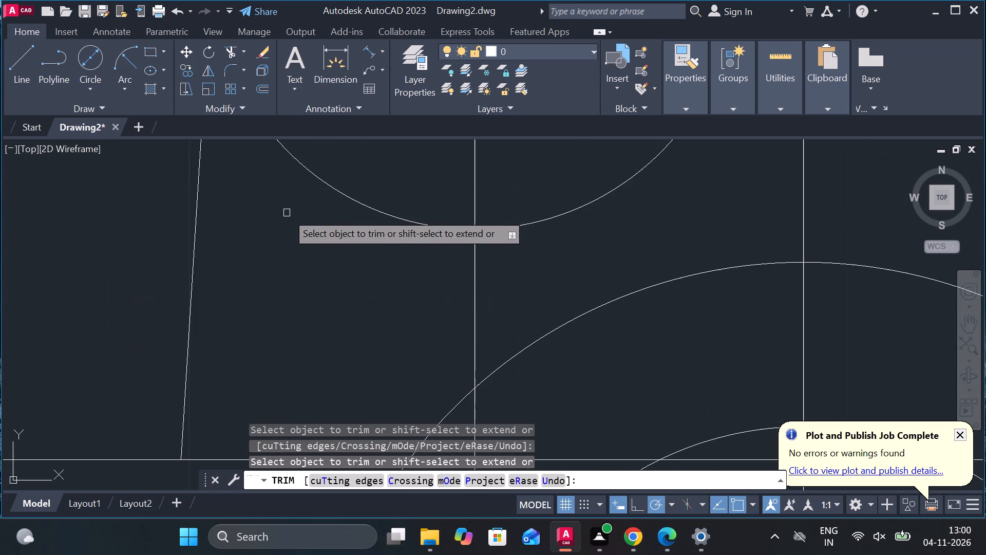
scroll(287, 213, "down", 4)
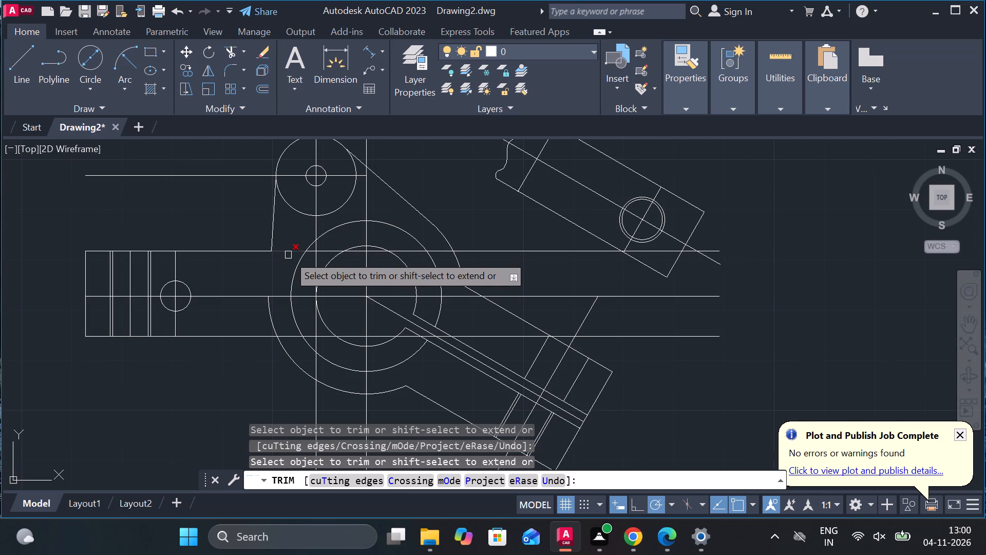
left_click(288, 254)
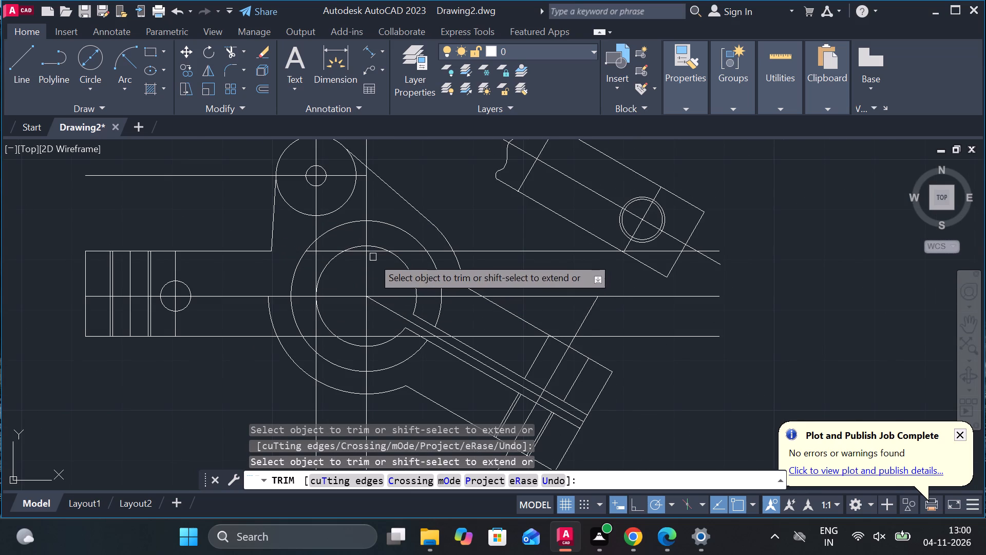
scroll(325, 253, "up", 3)
left_click(266, 244)
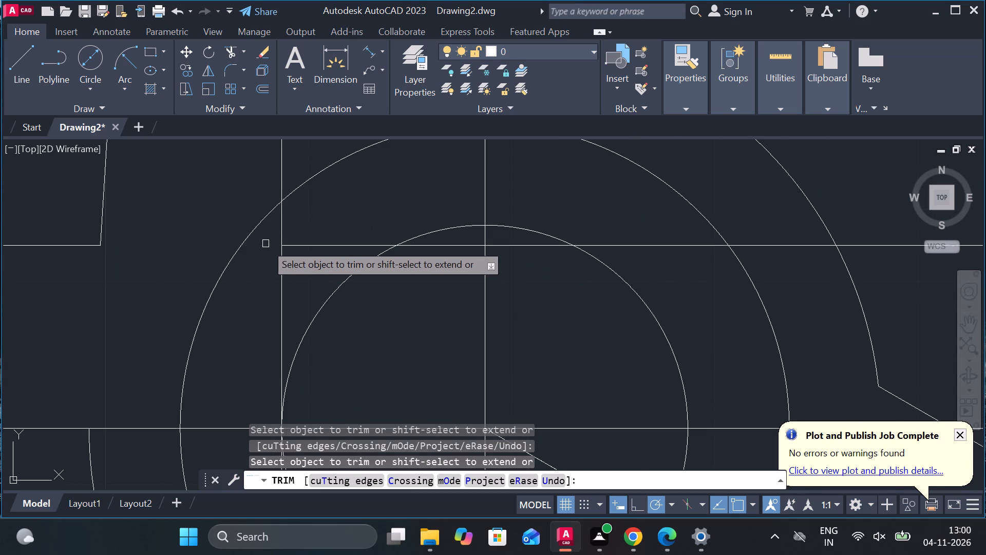
left_click(328, 247)
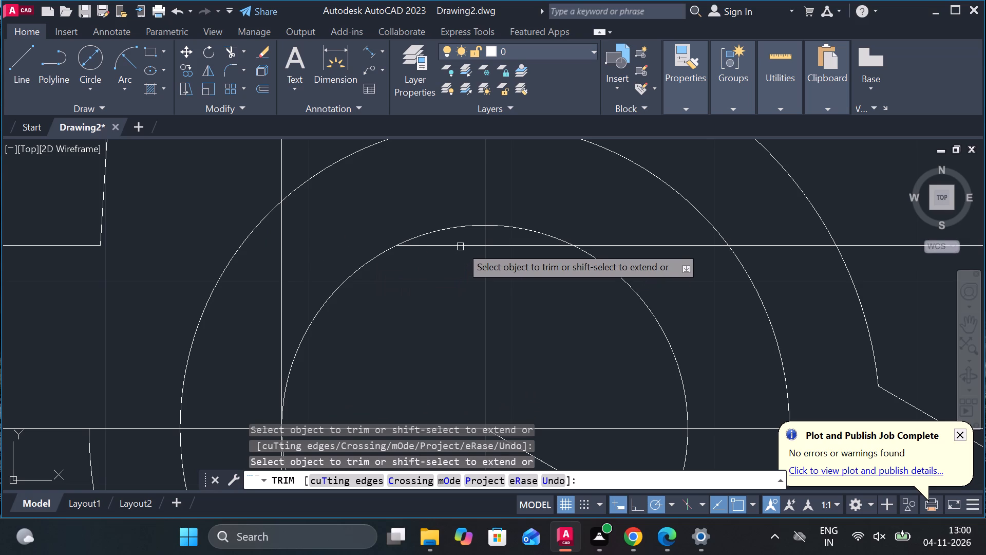
left_click(462, 246)
left_click(534, 250)
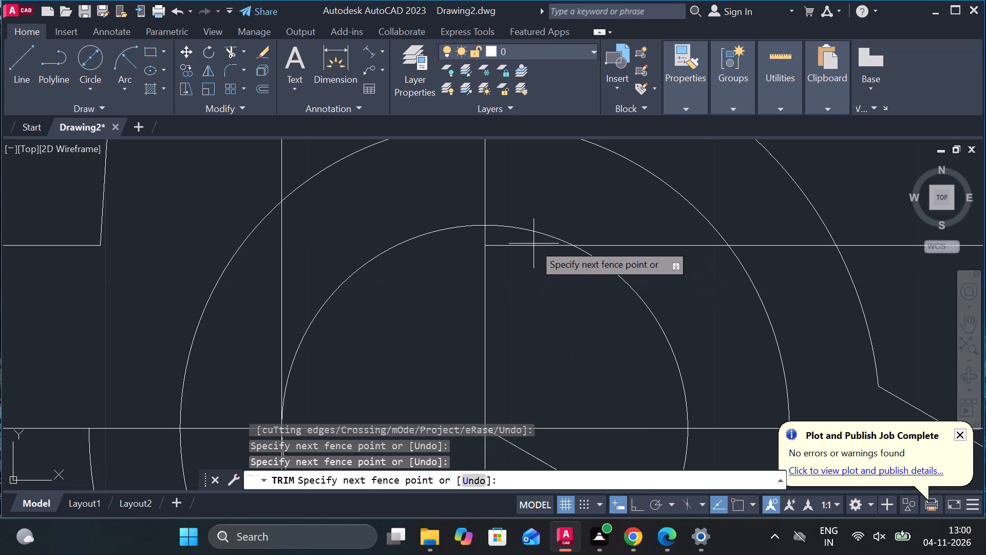
left_click(534, 244)
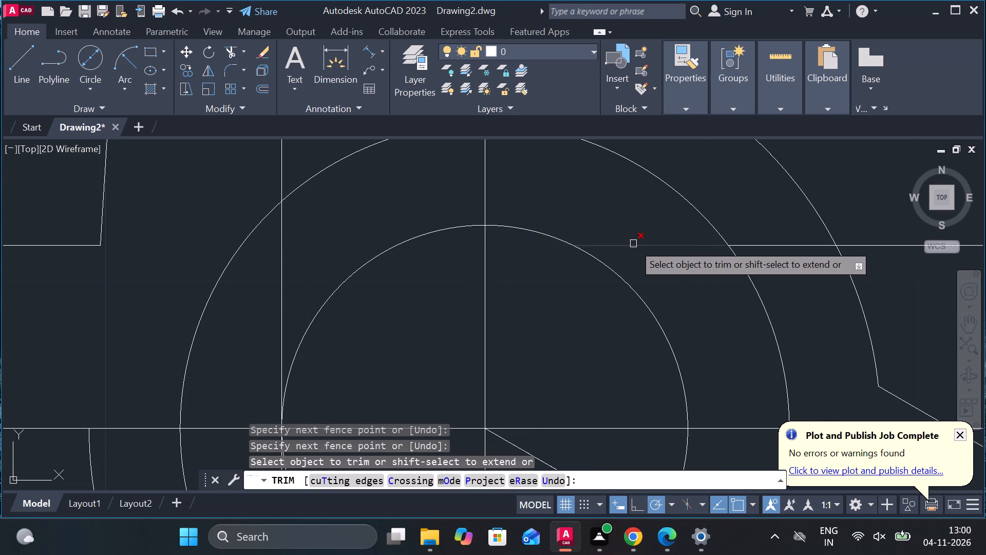
left_click(633, 244)
scroll(699, 279, "down", 3)
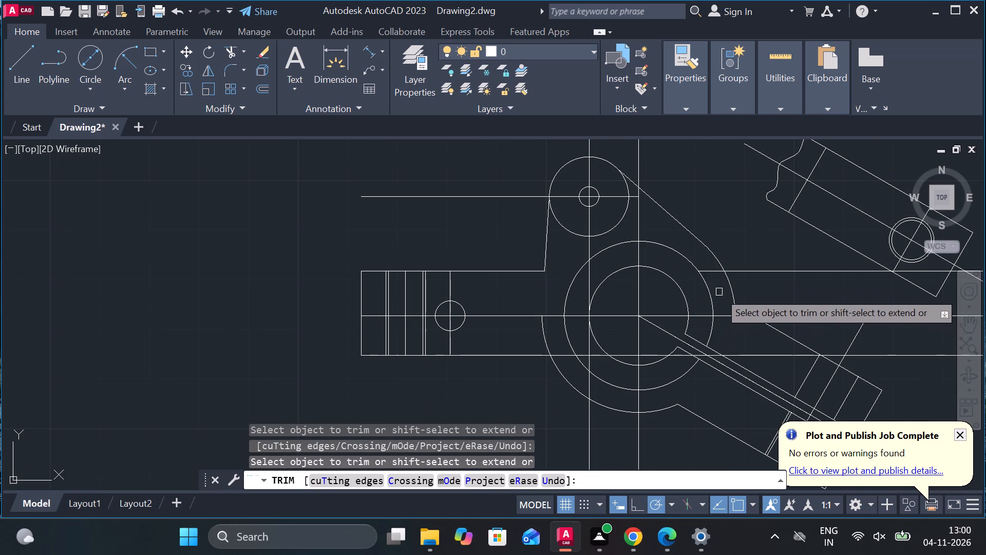
Trim the rest of that upper horizontal line right of the circles, including its pieces through the projected view.
left_click(717, 269)
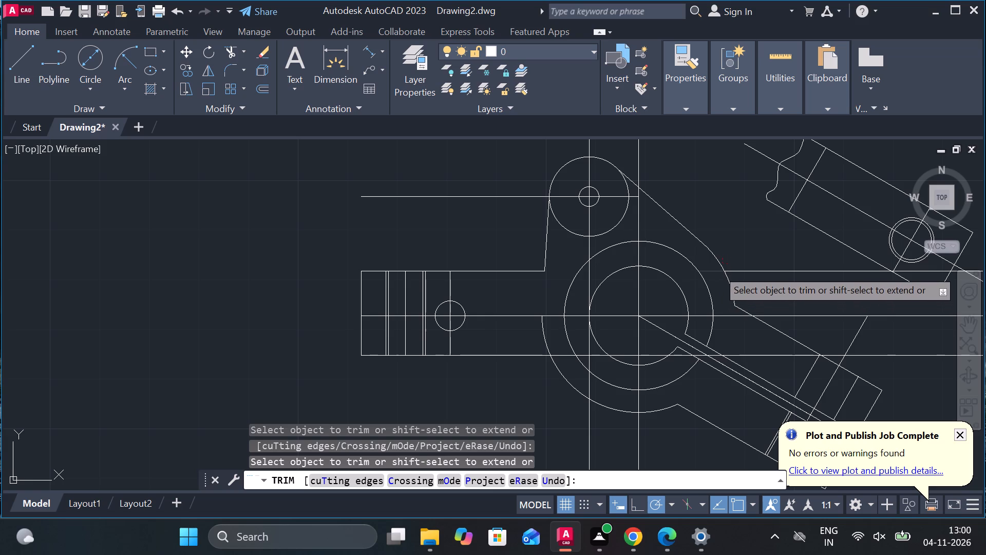
left_click(768, 271)
scroll(770, 271, "down", 3)
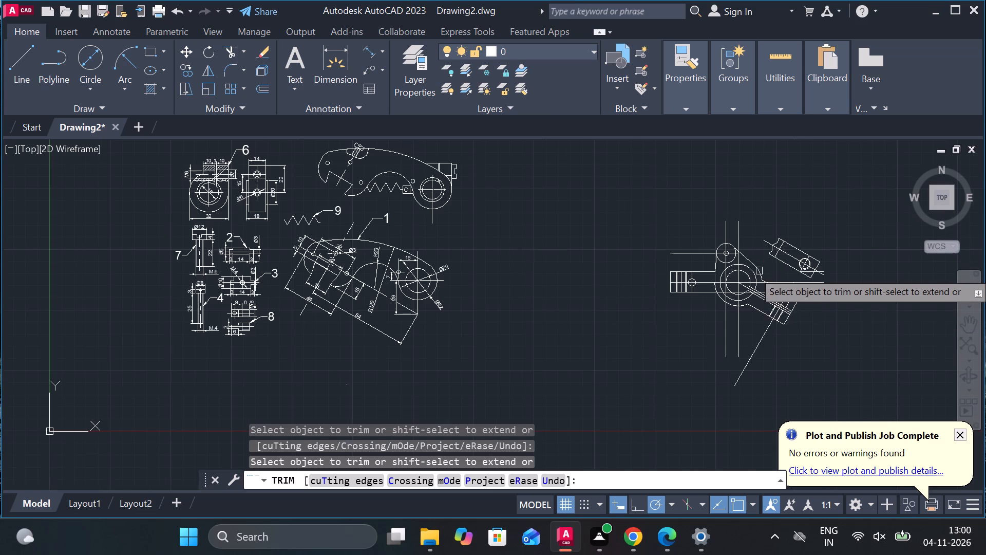
scroll(825, 268, "up", 4)
left_click(700, 293)
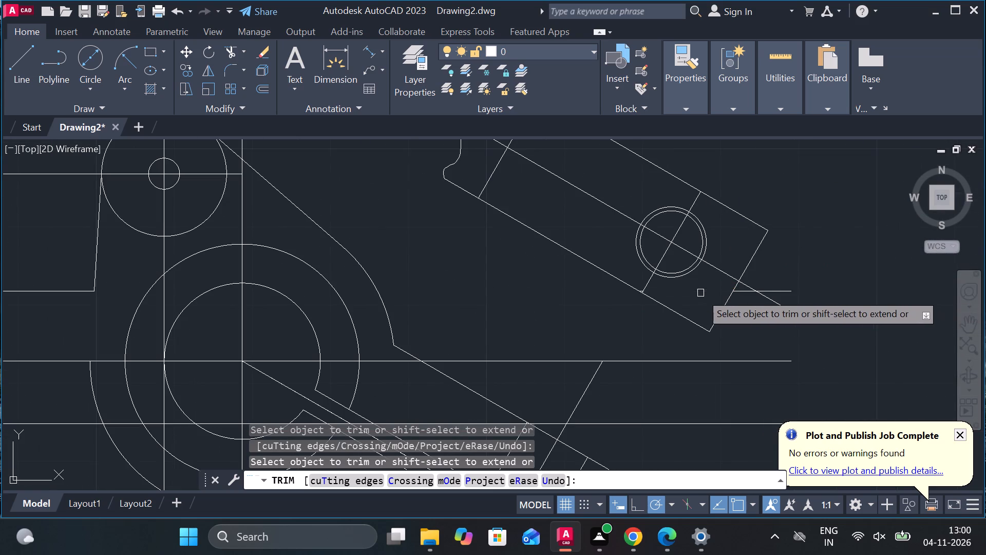
left_click(746, 293)
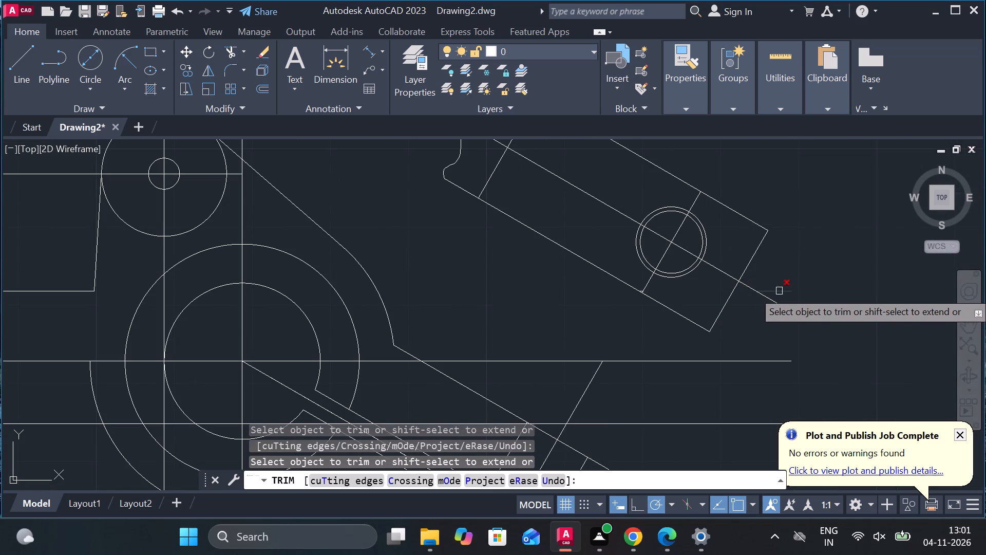
left_click(779, 291)
scroll(675, 300, "up", 4)
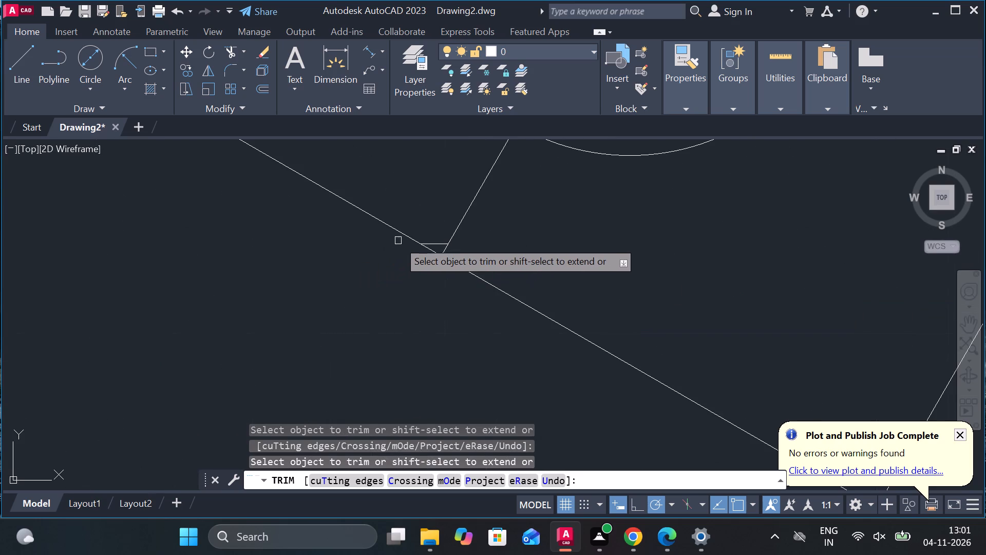
left_click(437, 245)
scroll(377, 289, "down", 3)
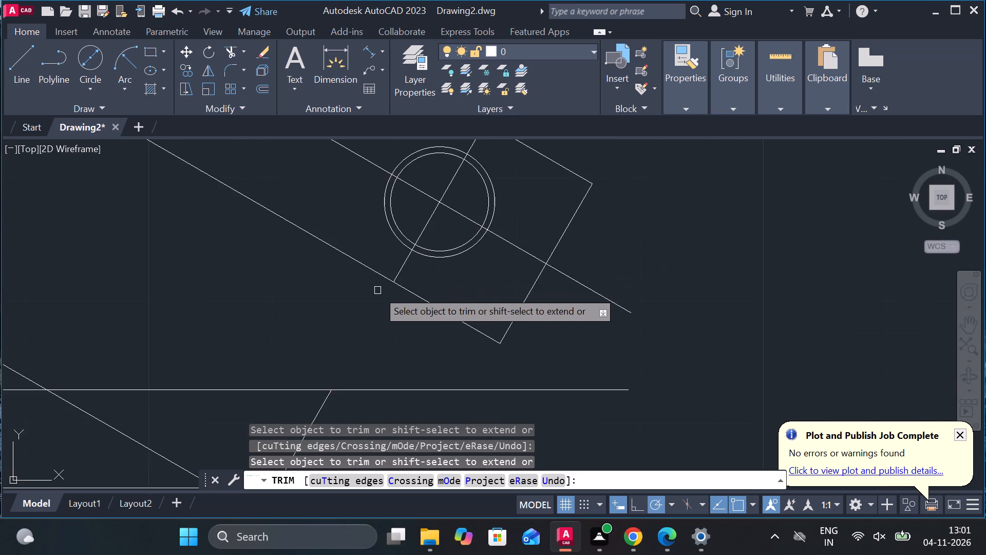
Trim away all pieces of the horizontal line through the boss circles, both outside and inside them.
scroll(377, 290, "down", 3)
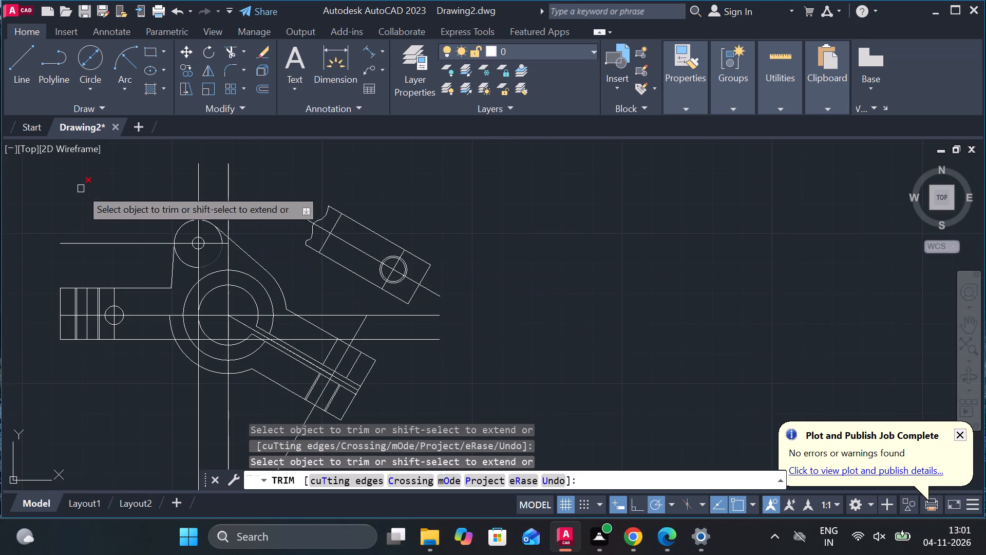
left_click(109, 244)
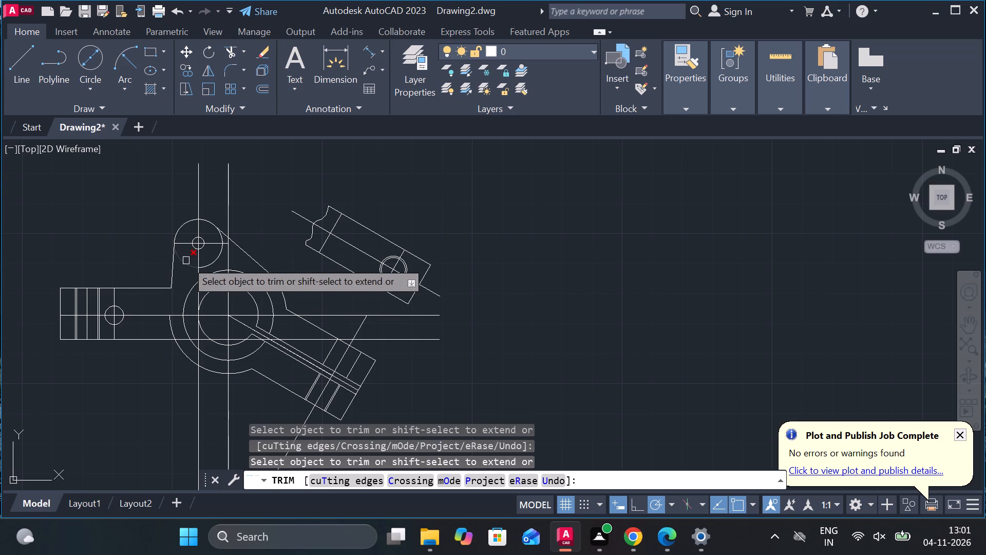
left_click(186, 240)
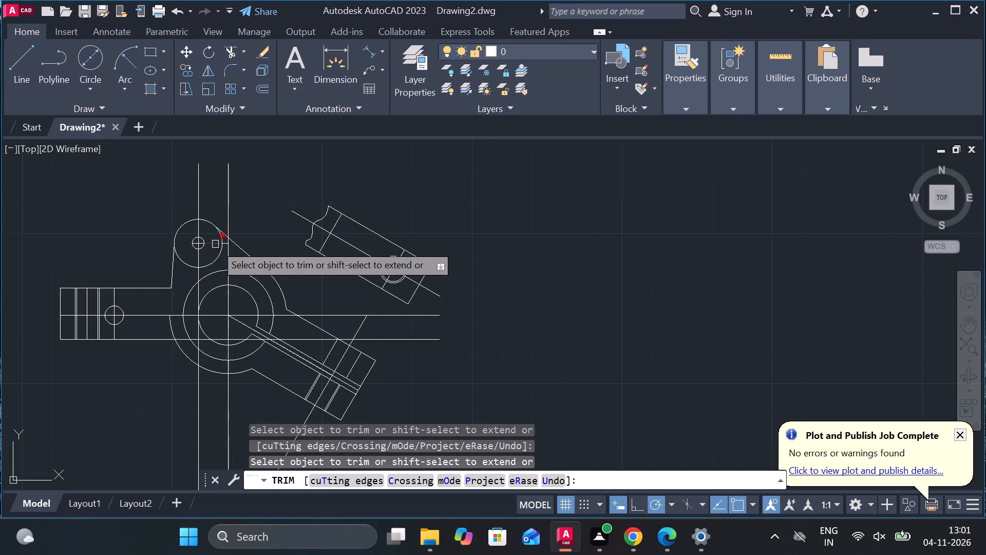
left_click(215, 244)
scroll(215, 244, "up", 5)
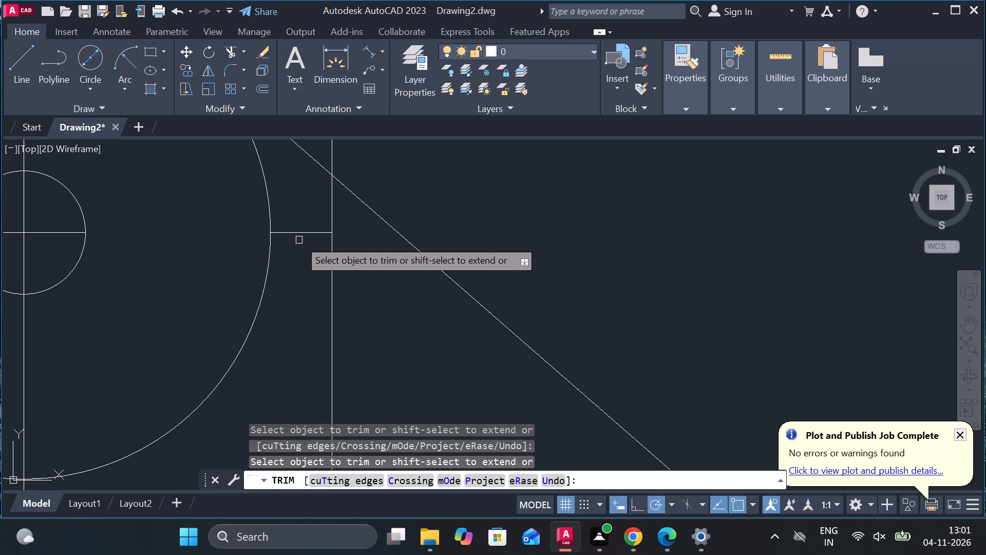
left_click(300, 235)
left_click(56, 235)
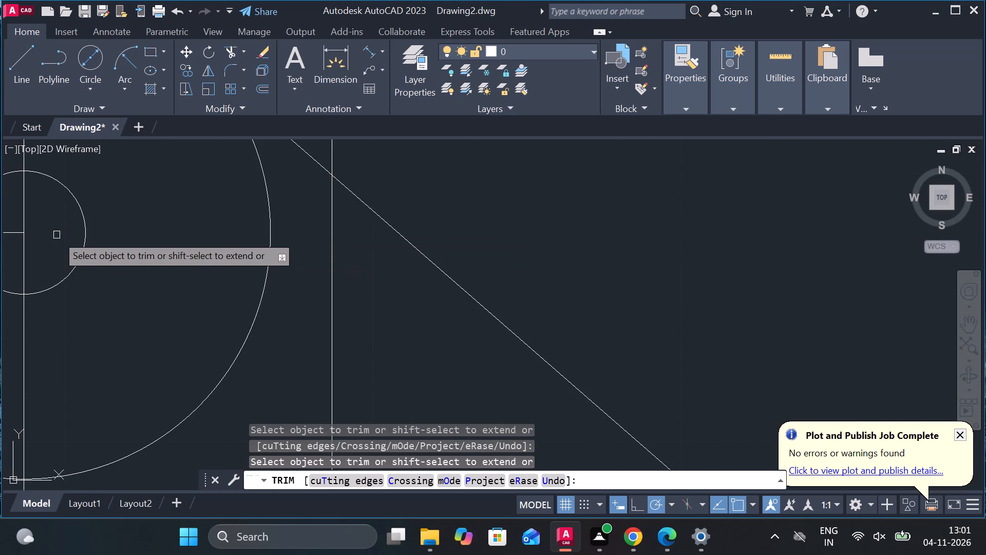
scroll(56, 235, "down", 2)
left_click(40, 233)
scroll(53, 240, "down", 3)
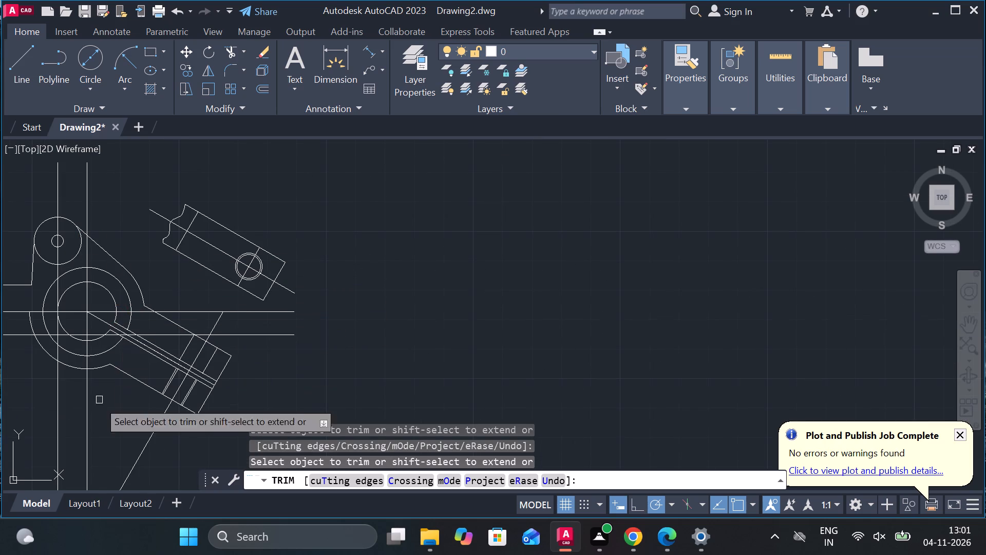
Trim the left arm's lower horizontal line back from its far end to the slotted arm's first cross line.
scroll(274, 366, "down", 1)
left_click(271, 350)
scroll(248, 350, "up", 4)
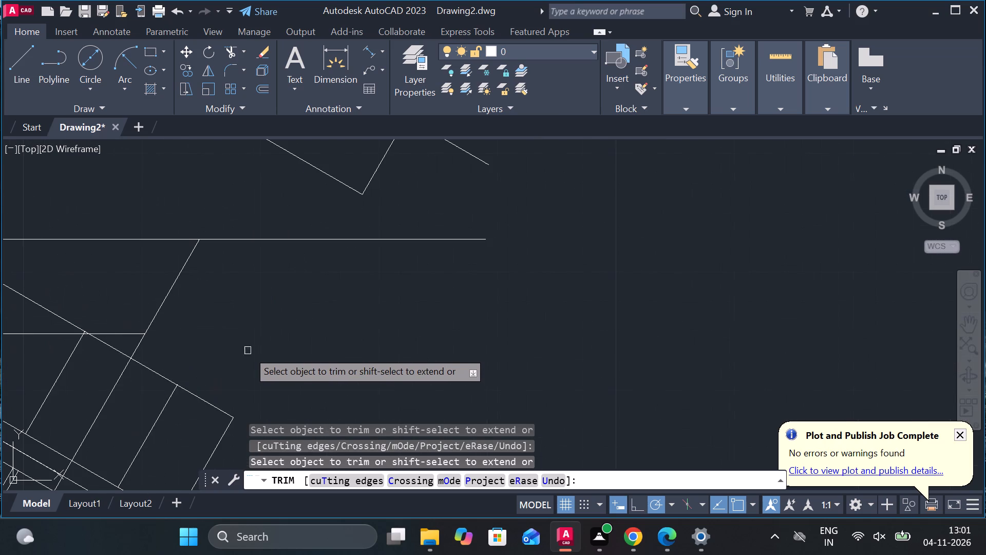
left_click(106, 332)
scroll(103, 336, "up", 4)
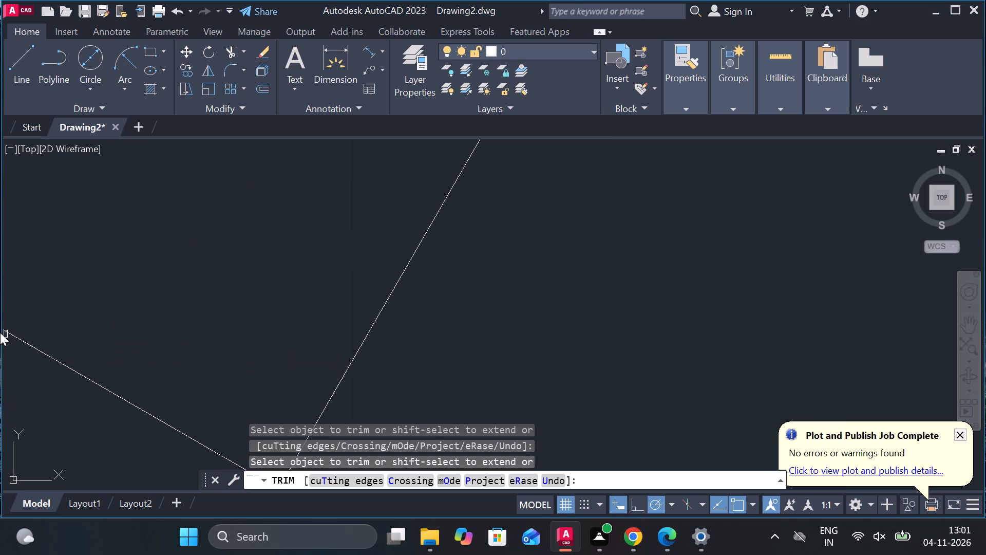
scroll(19, 368, "down", 4)
scroll(178, 361, "up", 2)
scroll(178, 361, "down", 5)
scroll(134, 363, "up", 6)
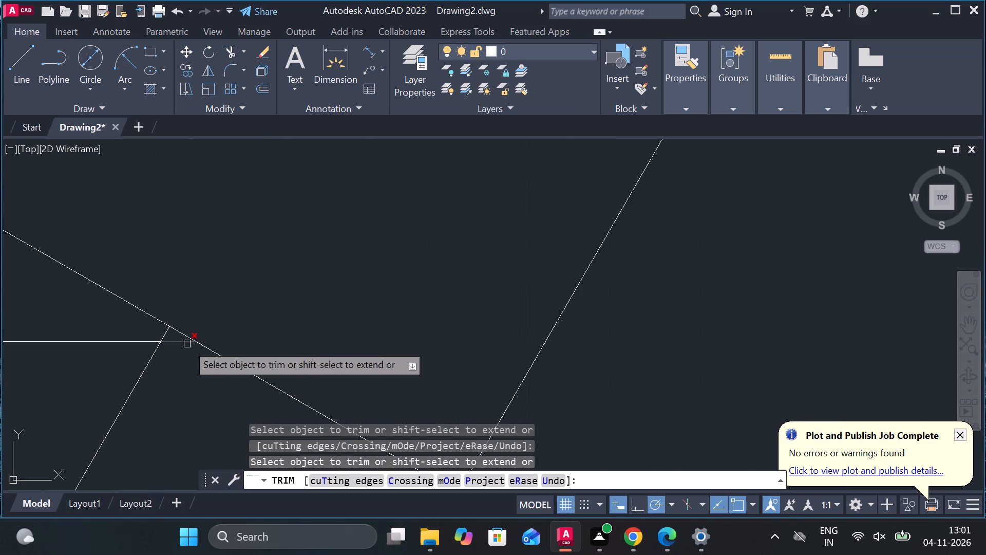
left_click(187, 344)
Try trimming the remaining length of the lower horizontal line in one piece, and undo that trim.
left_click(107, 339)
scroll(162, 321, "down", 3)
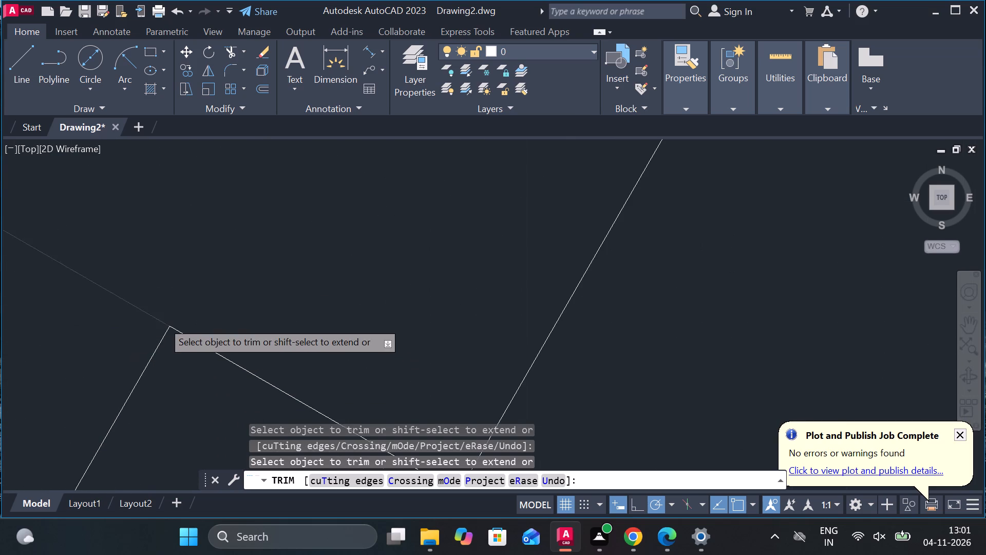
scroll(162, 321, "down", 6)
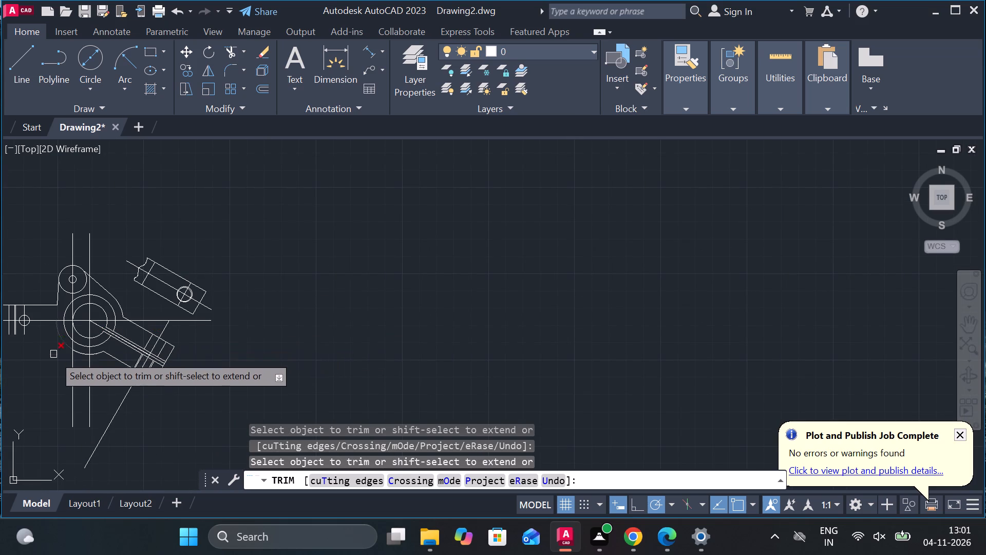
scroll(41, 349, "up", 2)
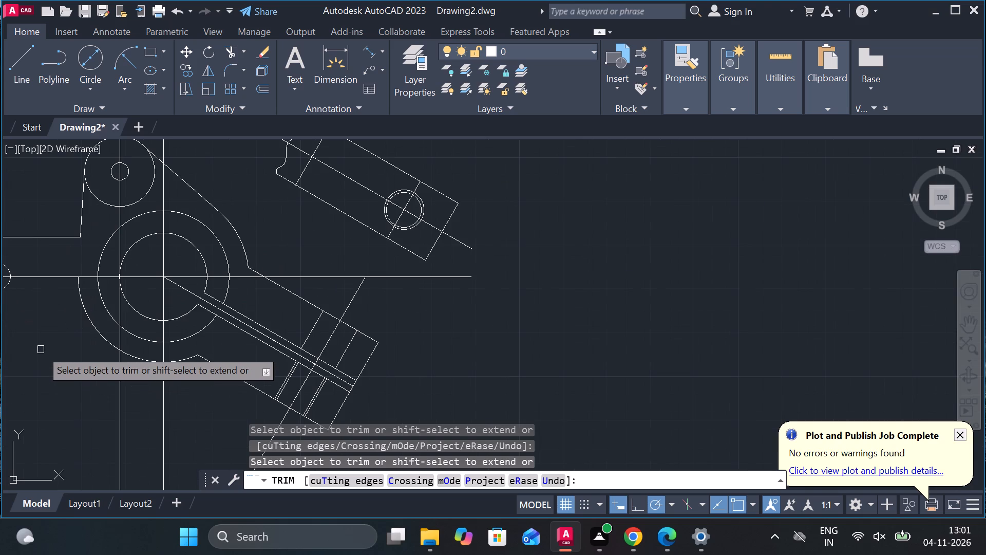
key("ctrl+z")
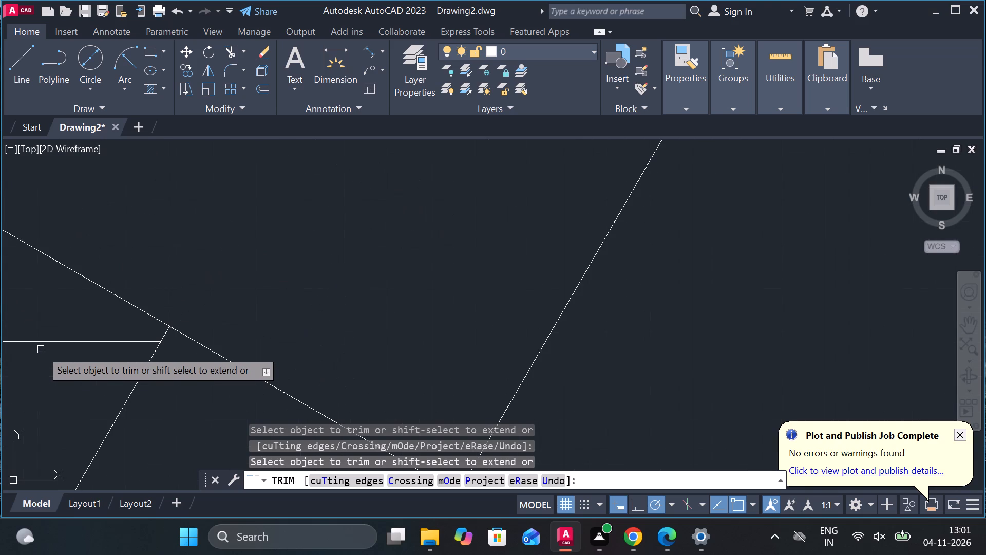
Trim the left arm's lower horizontal line inside the outer arc and across the concentric circles.
scroll(117, 281, "down", 5)
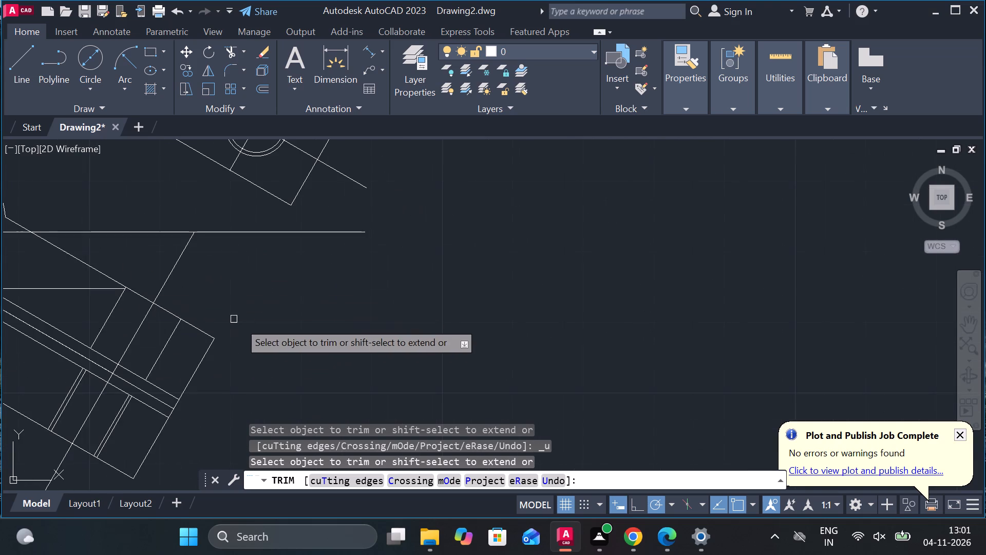
scroll(249, 325, "down", 4)
scroll(160, 318, "up", 3)
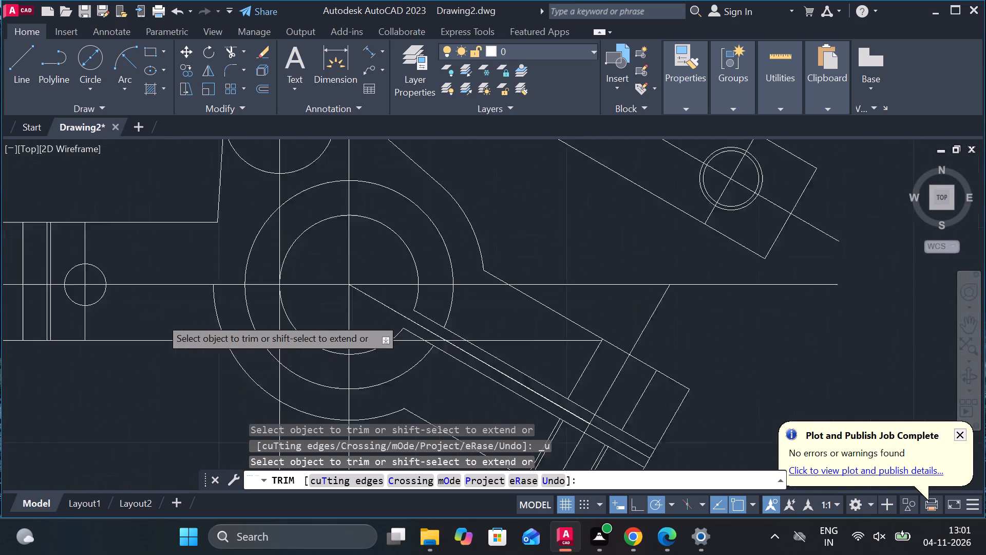
scroll(160, 318, "up", 2)
left_click(291, 358)
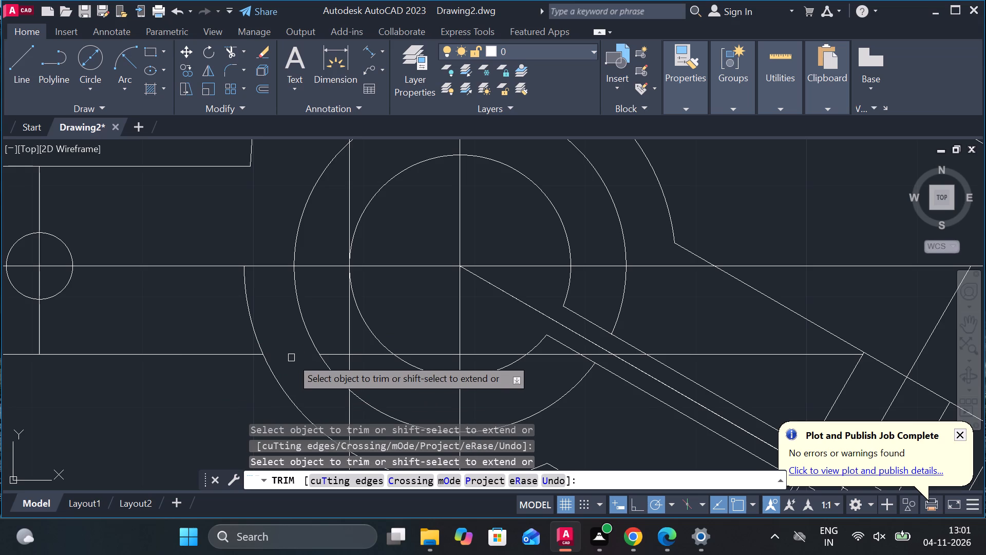
left_click(333, 353)
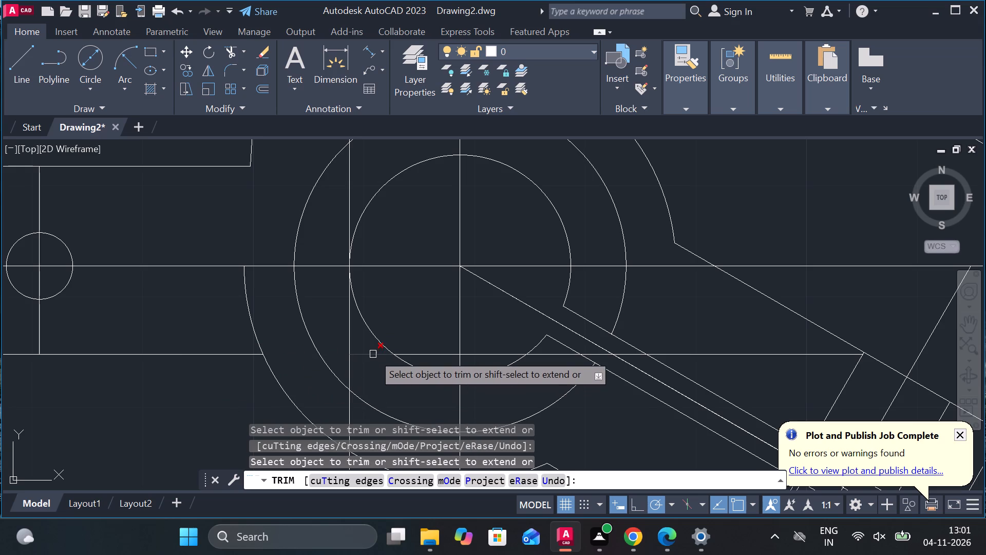
left_click(373, 354)
left_click(445, 355)
left_click(477, 356)
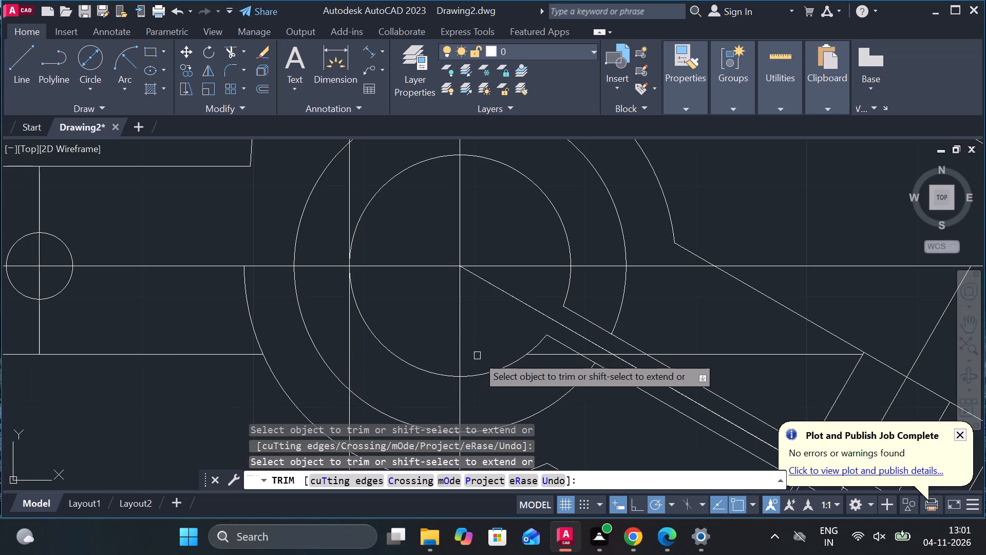
Trim the remaining pieces of that lower horizontal line through the slotted arm, up to the arm's first cross line.
left_click(556, 355)
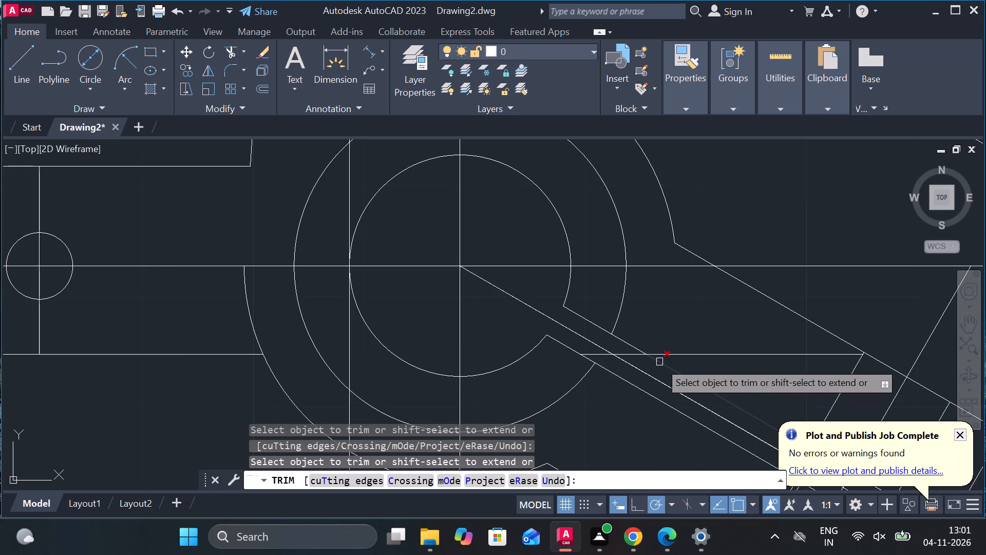
scroll(659, 362, "up", 3)
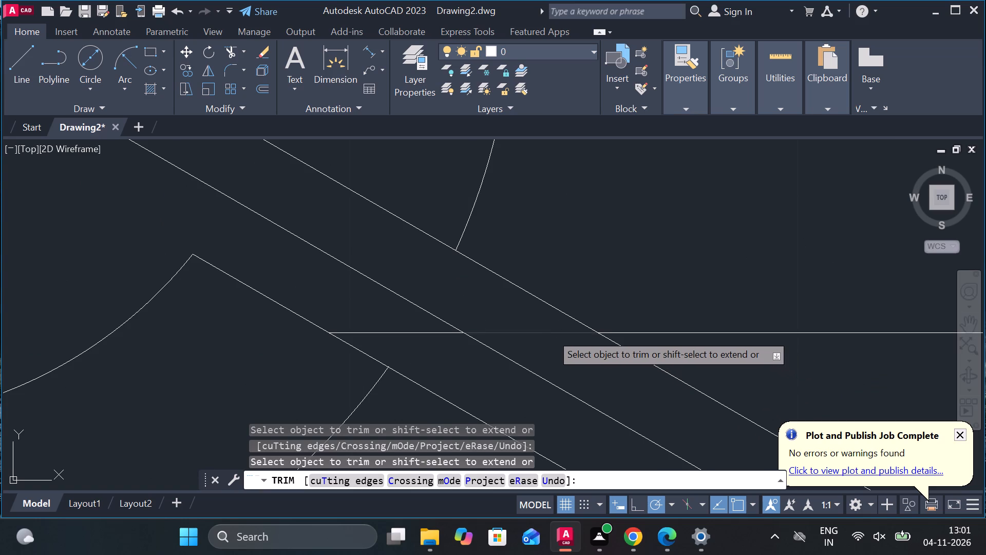
left_click(551, 334)
left_click(433, 334)
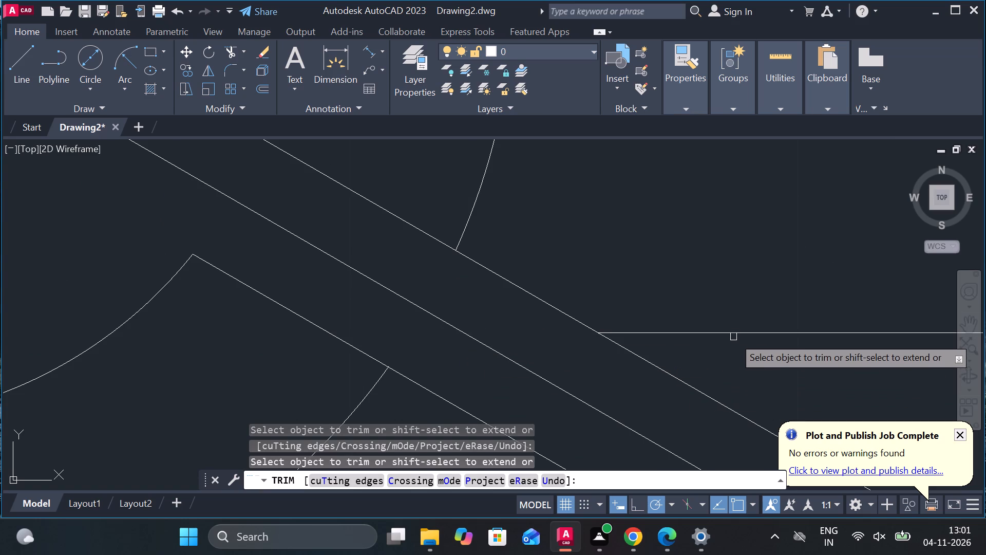
left_click(733, 337)
Trim the oblique construction line where it extends below the slotted arm and above the arm up to the horizontal centre line.
scroll(733, 337, "down", 4)
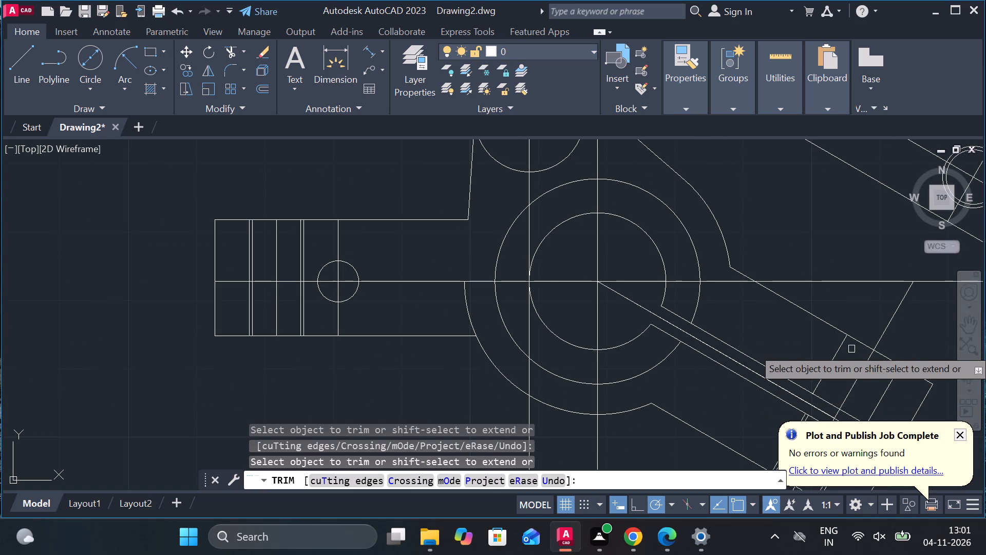
scroll(846, 355, "up", 4)
scroll(852, 279, "up", 4)
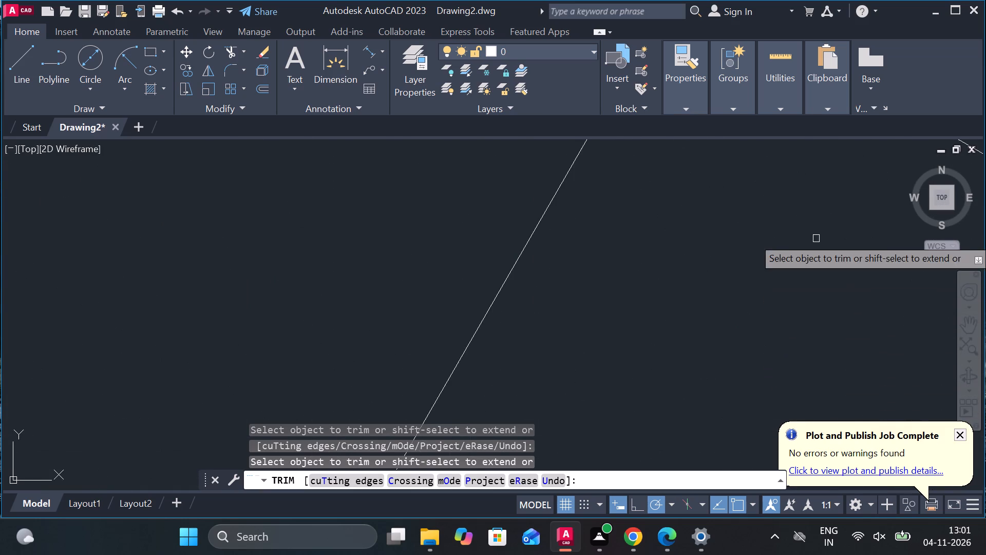
scroll(803, 249, "down", 6)
scroll(856, 245, "up", 5)
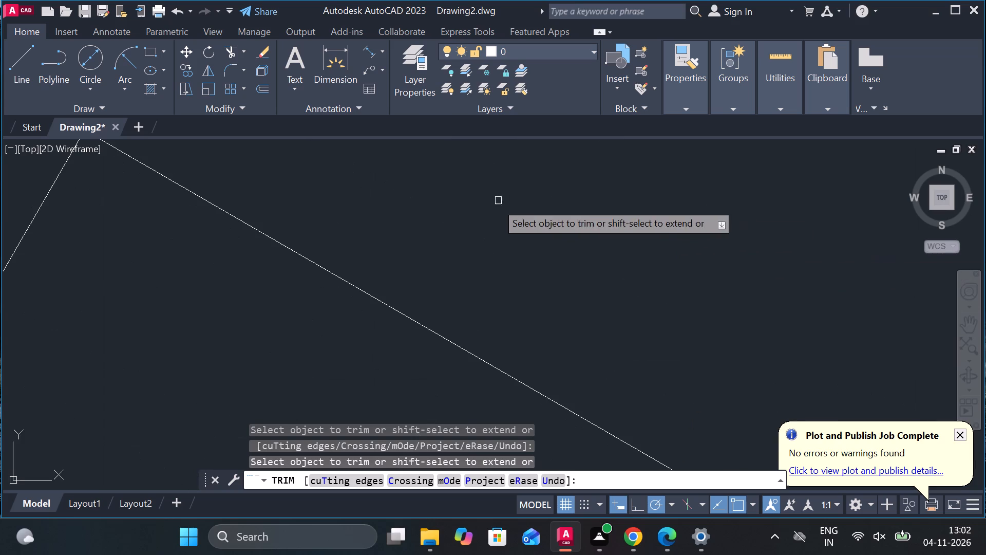
scroll(470, 227, "down", 2)
scroll(317, 188, "up", 4)
scroll(317, 188, "down", 7)
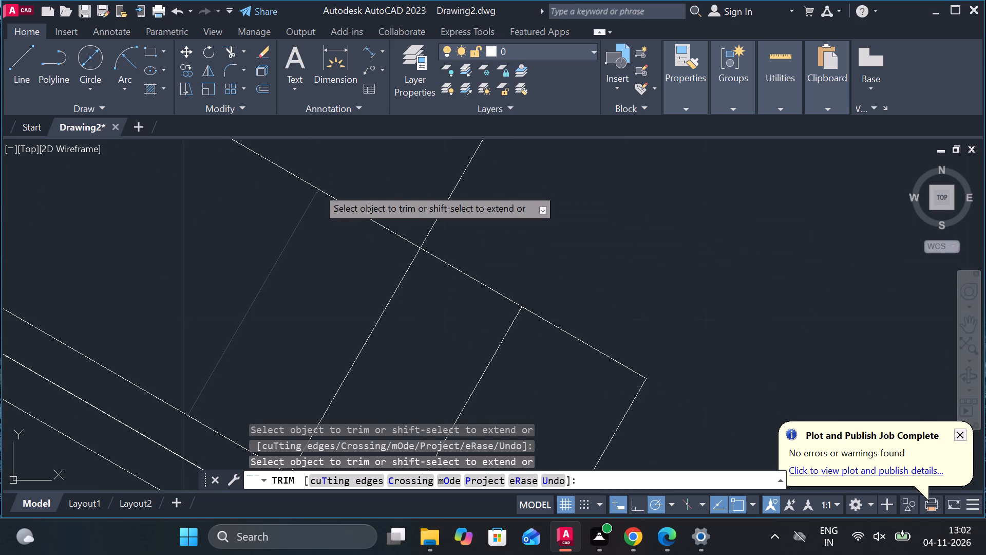
scroll(480, 309, "up", 2)
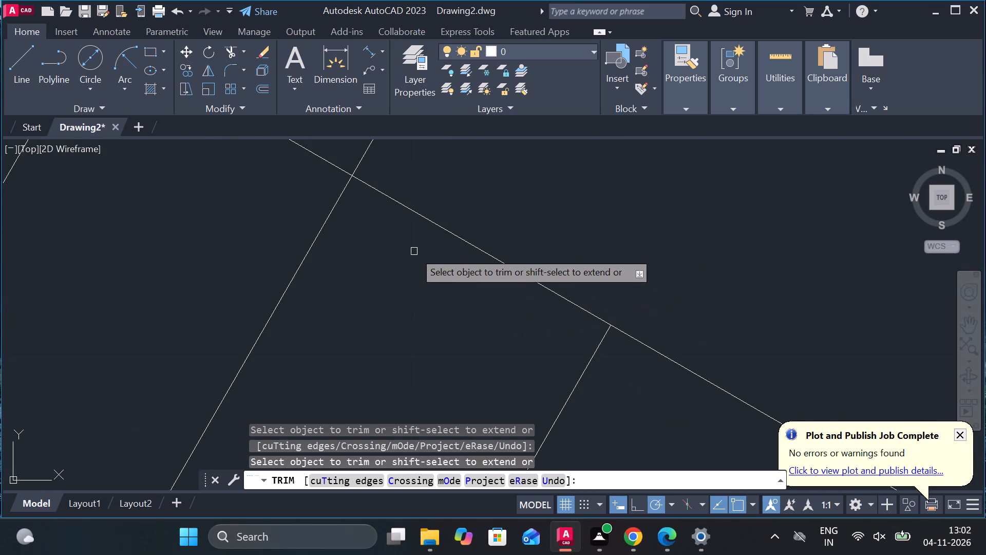
scroll(343, 142, "up", 4)
scroll(347, 187, "down", 6)
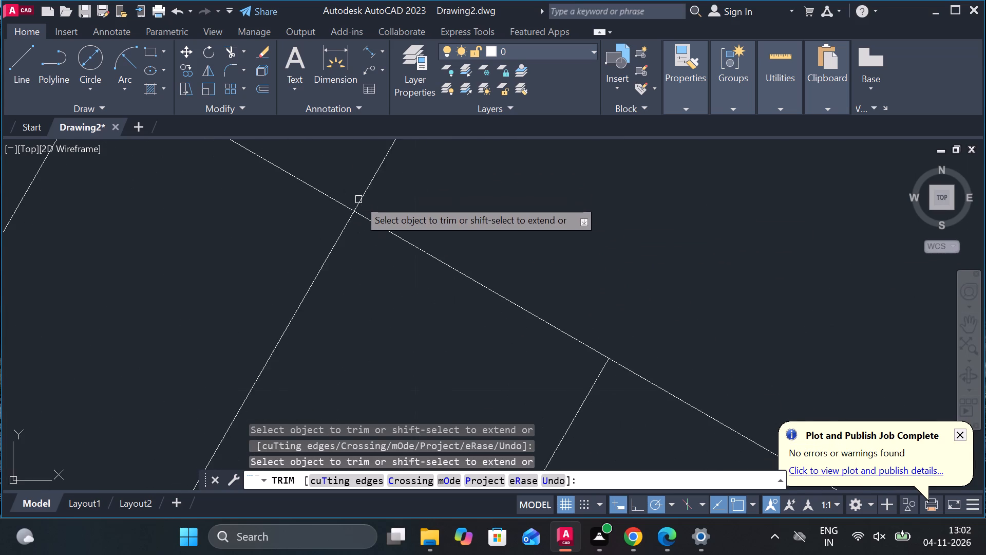
scroll(365, 205, "down", 5)
scroll(519, 226, "down", 4)
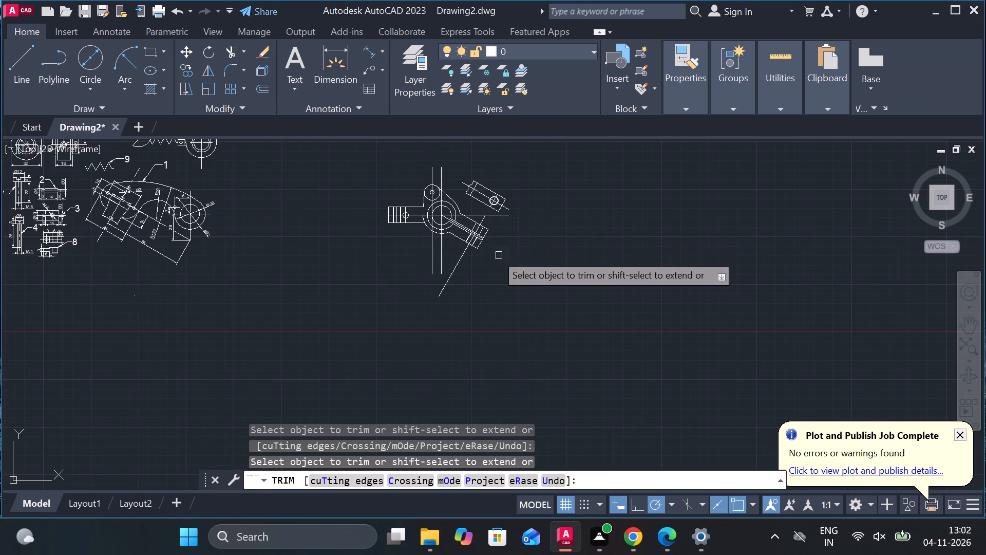
scroll(472, 232, "up", 4)
scroll(472, 238, "down", 2)
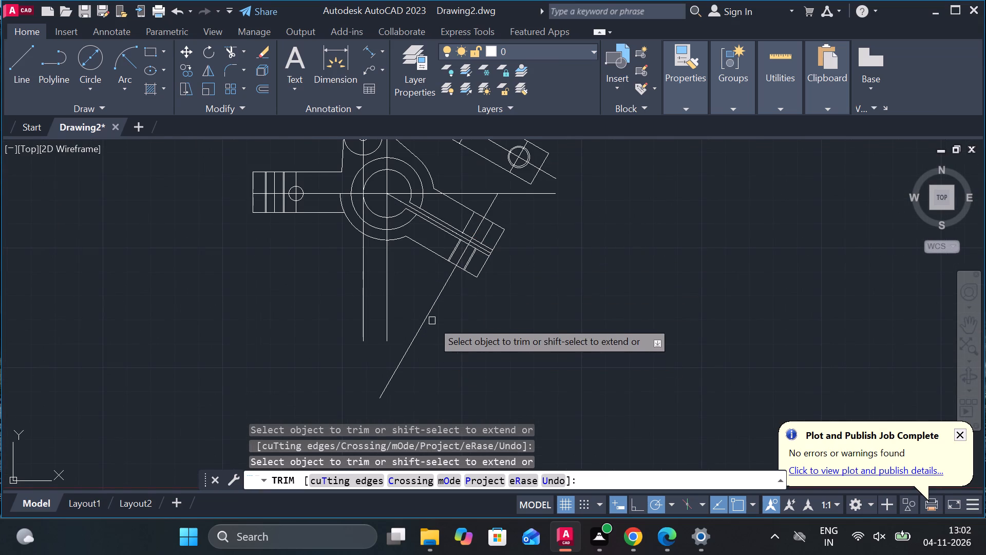
left_click(428, 316)
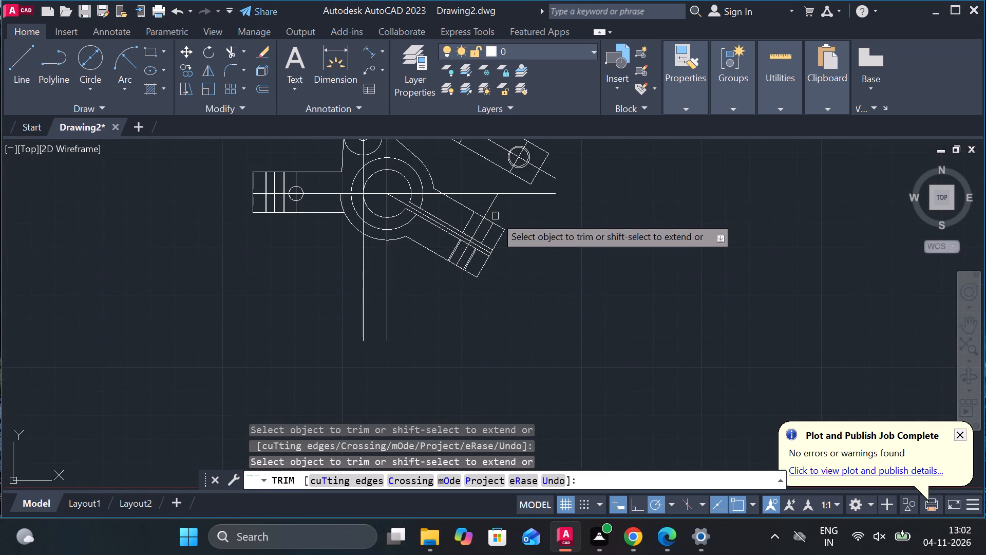
left_click(486, 203)
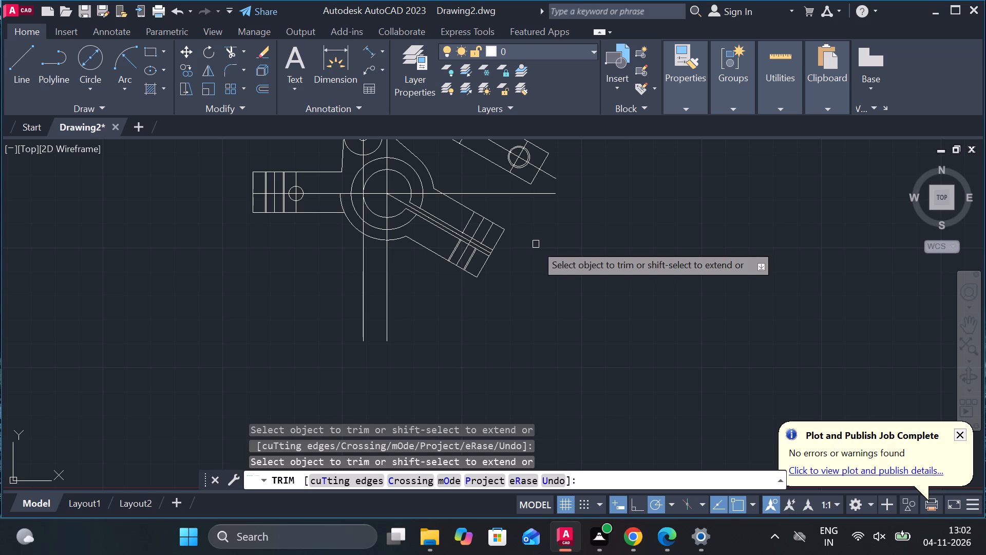
Trim the outer circle's leftover arc between the horizontal centre line and the left arm's lower edge.
left_click(338, 205)
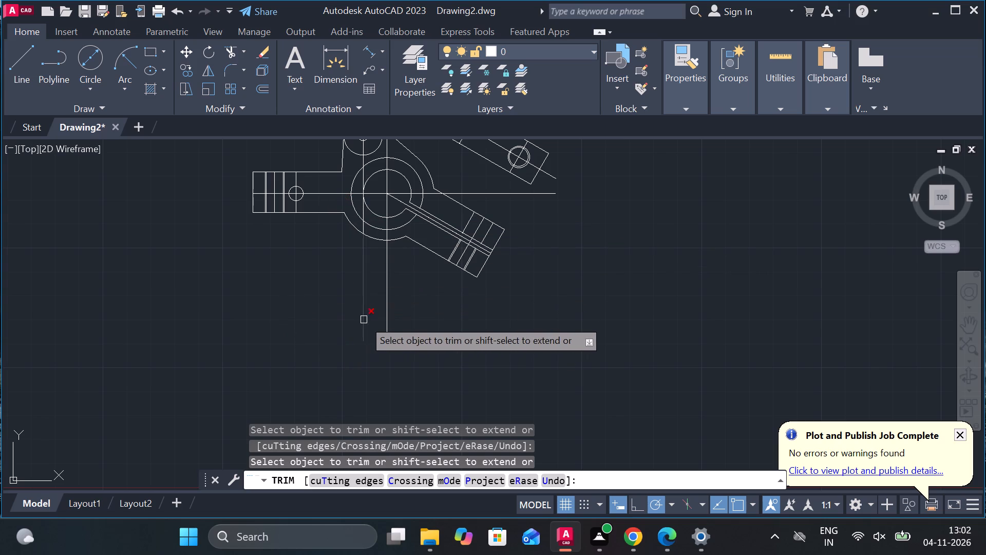
Trim the boss's vertical construction line below the outer arc and above the boss.
scroll(361, 304, "down", 2)
left_click(361, 304)
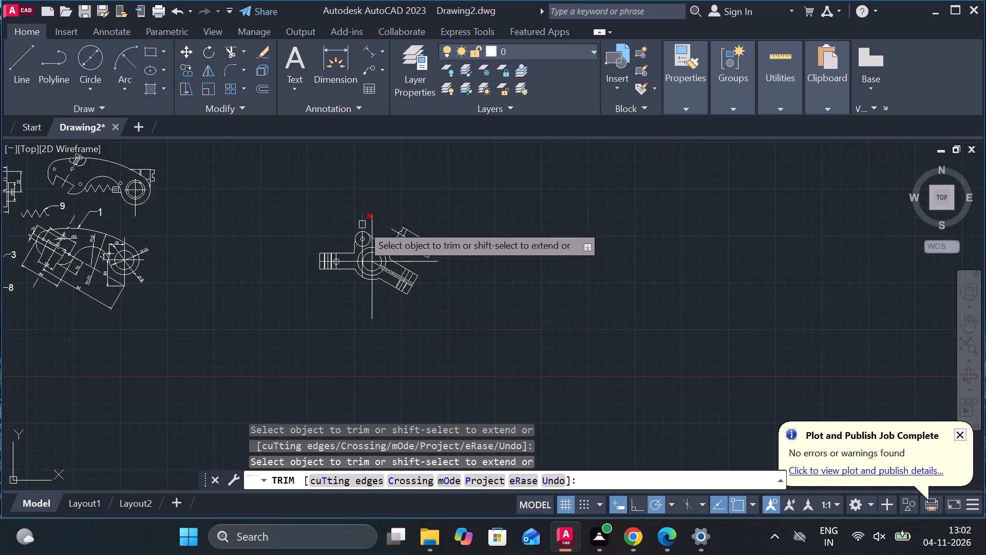
left_click(362, 214)
Trim the vertical line's pieces inside the boss, above, within and below the small hole.
scroll(362, 214, "up", 4)
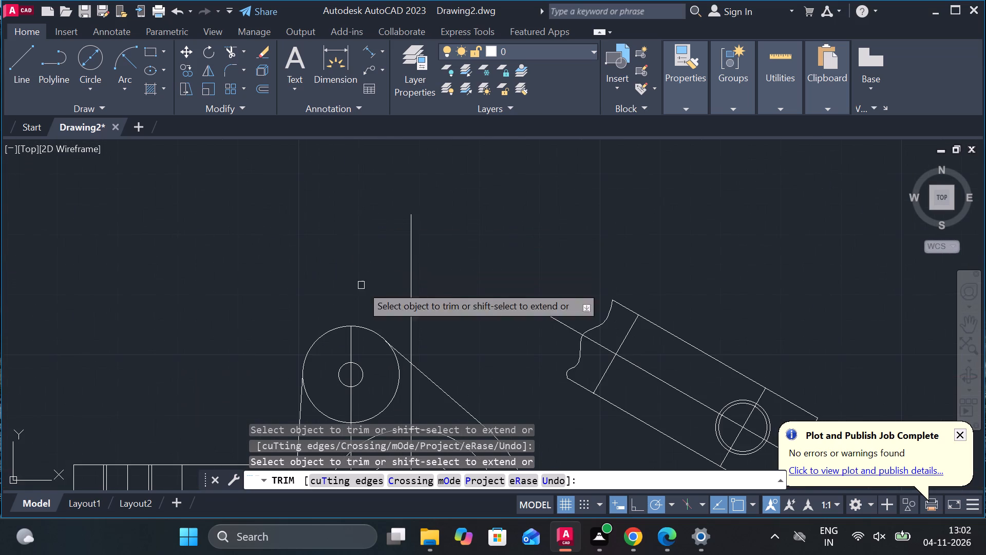
left_click(353, 344)
scroll(353, 344, "up", 3)
scroll(353, 344, "down", 3)
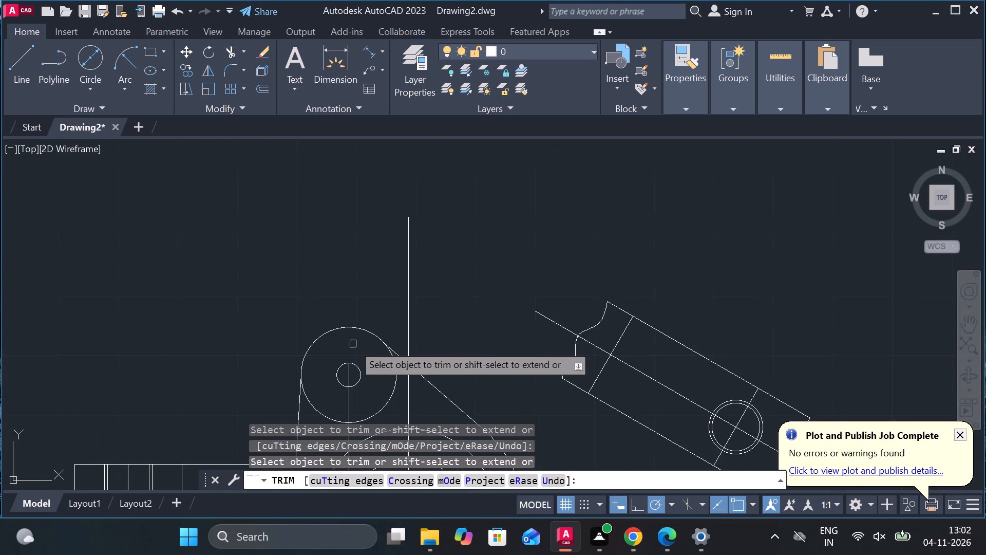
scroll(353, 300, "down", 5)
scroll(356, 325, "up", 3)
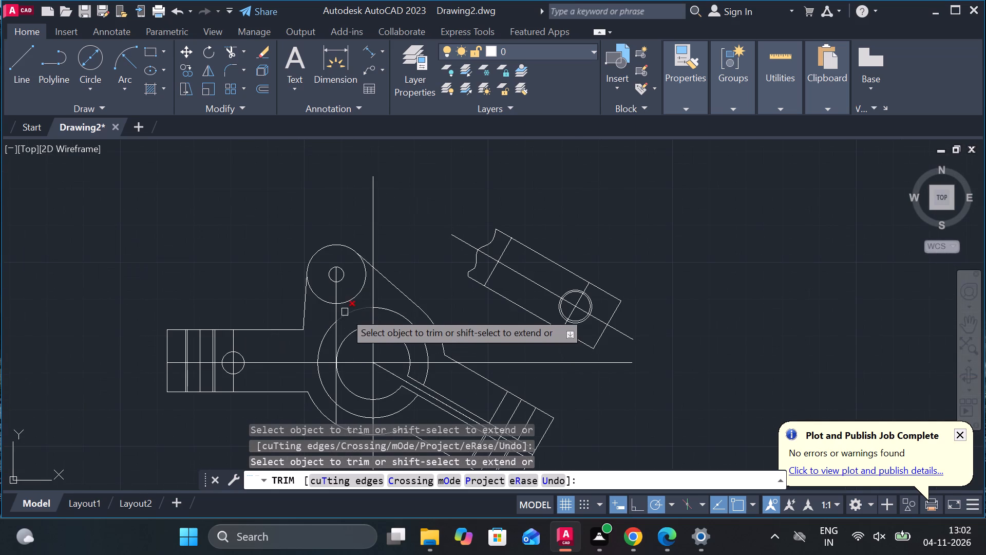
scroll(335, 282, "up", 4)
left_click(331, 243)
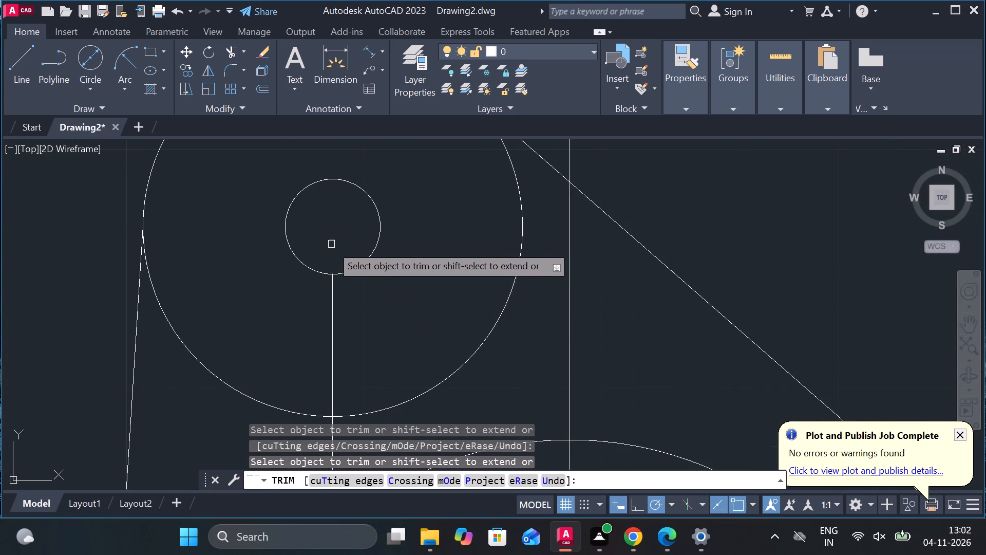
left_click(331, 316)
Trim the rest of the boss's vertical line from the boss down through the concentric circles to the outer arc.
scroll(359, 339, "down", 3)
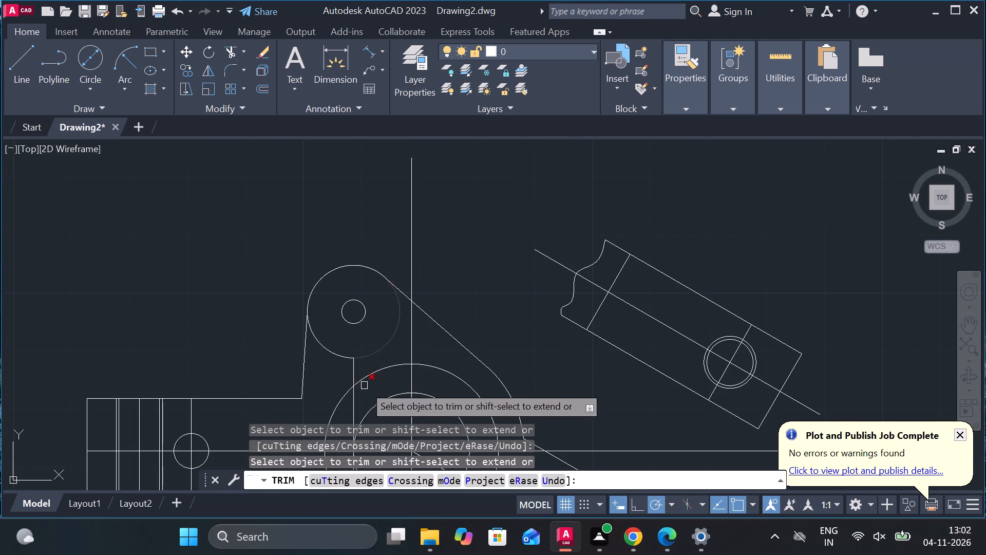
left_click(351, 376)
scroll(352, 359, "down", 4)
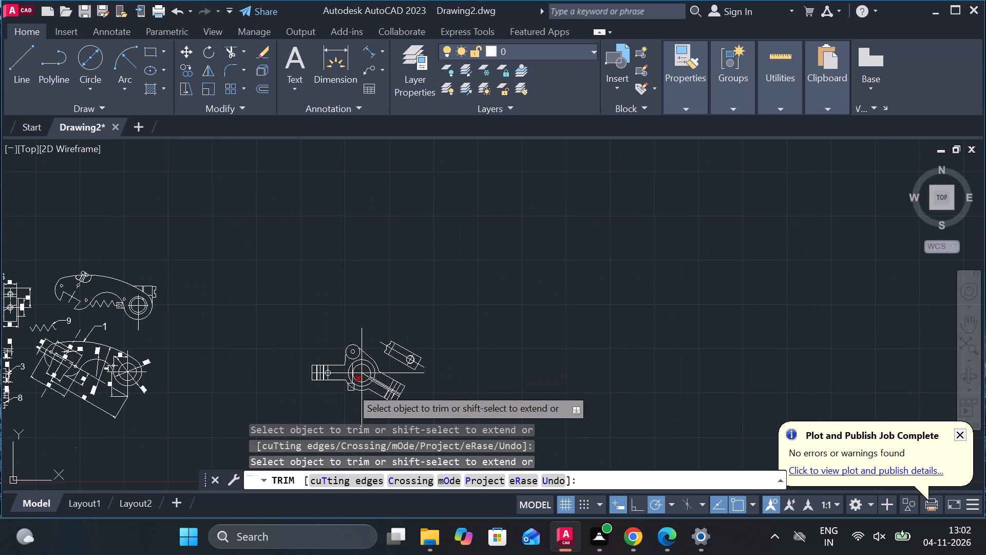
scroll(350, 390, "up", 4)
left_click(345, 251)
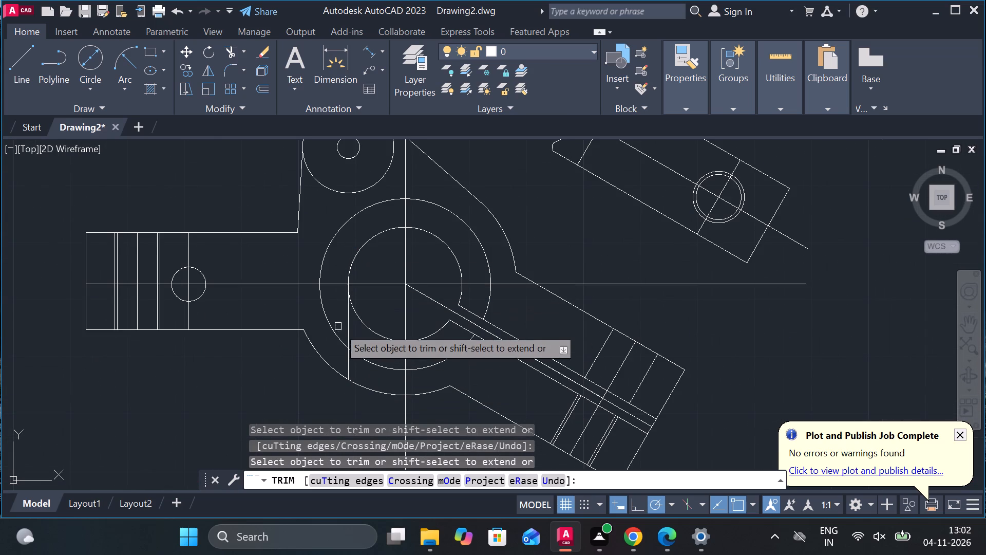
left_click(345, 329)
left_click(346, 366)
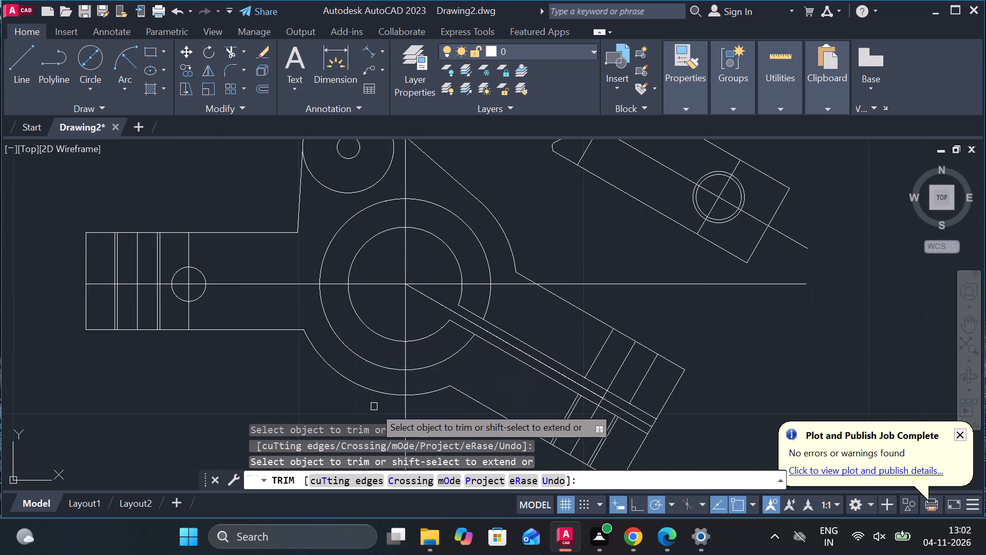
Trim the vertical centre line's extension above the sloping tangent line between the boss and the outer arc.
scroll(373, 406, "down", 2)
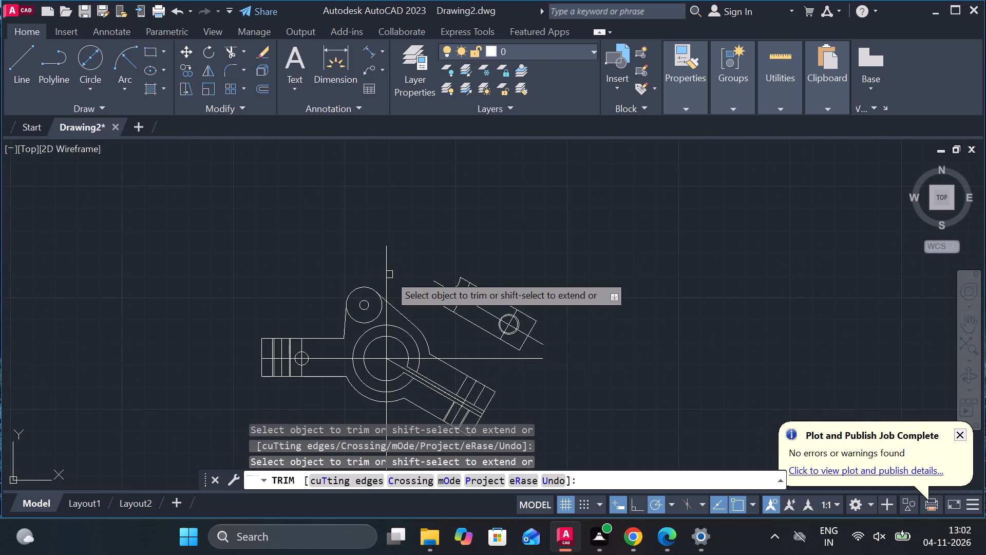
left_click(389, 274)
scroll(394, 290, "down", 5)
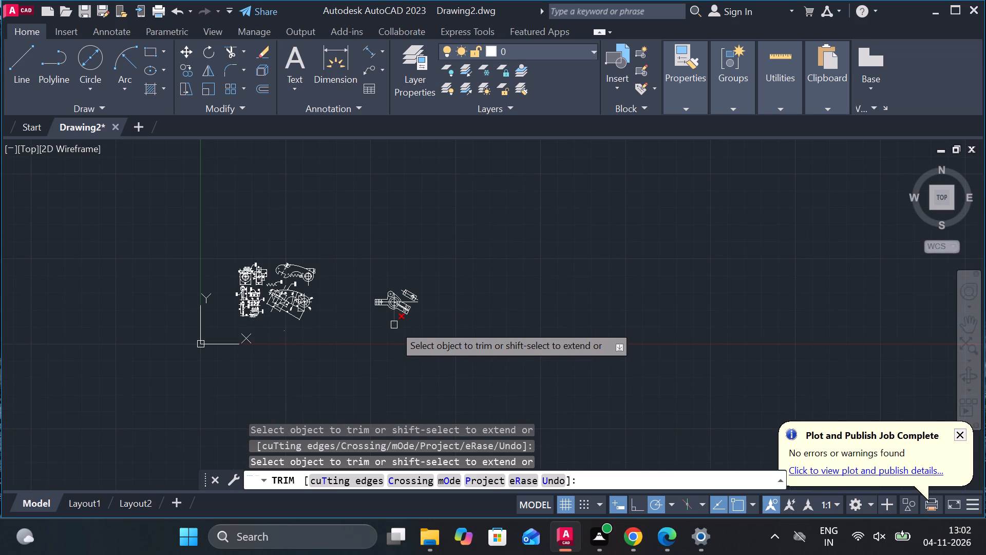
left_click(394, 325)
scroll(405, 346, "down", 2)
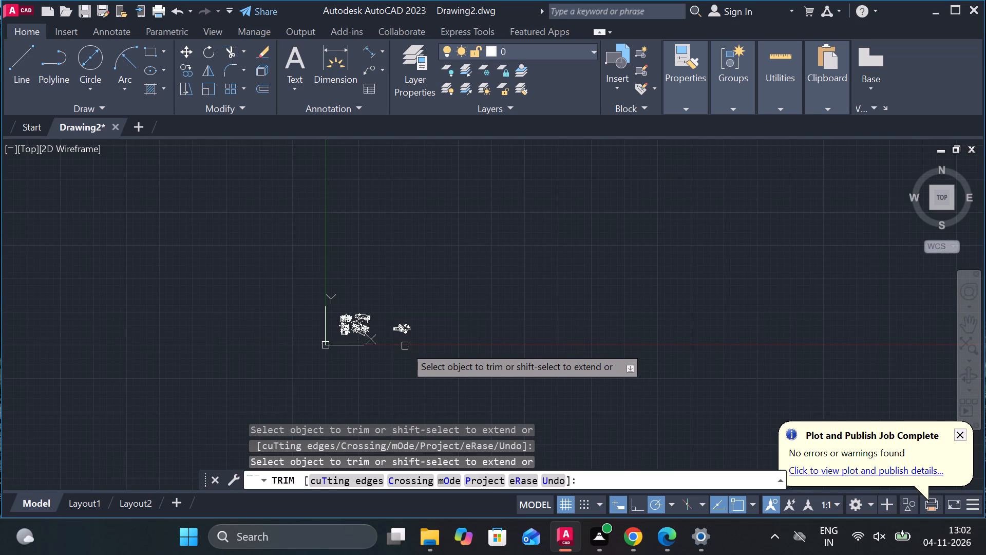
scroll(404, 333, "up", 5)
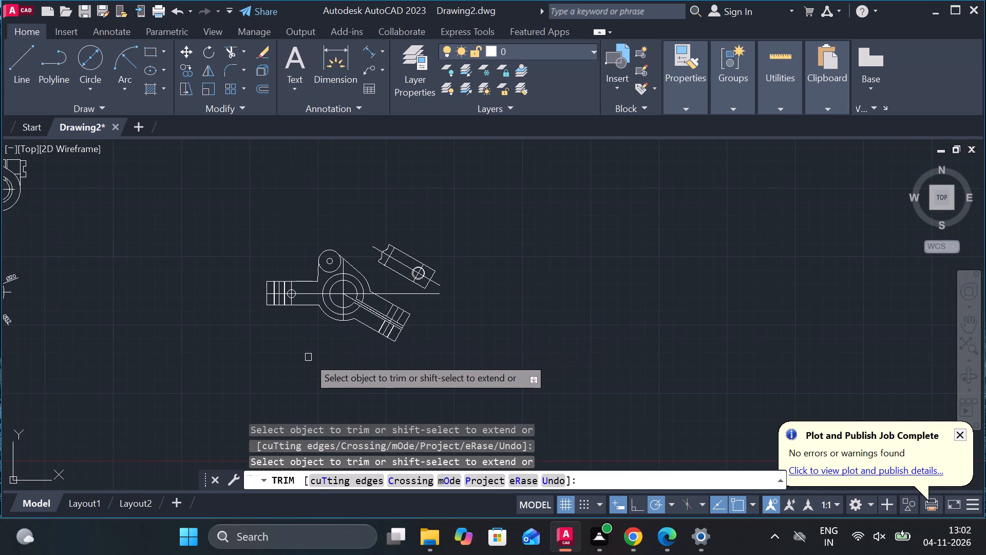
scroll(307, 324, "up", 2)
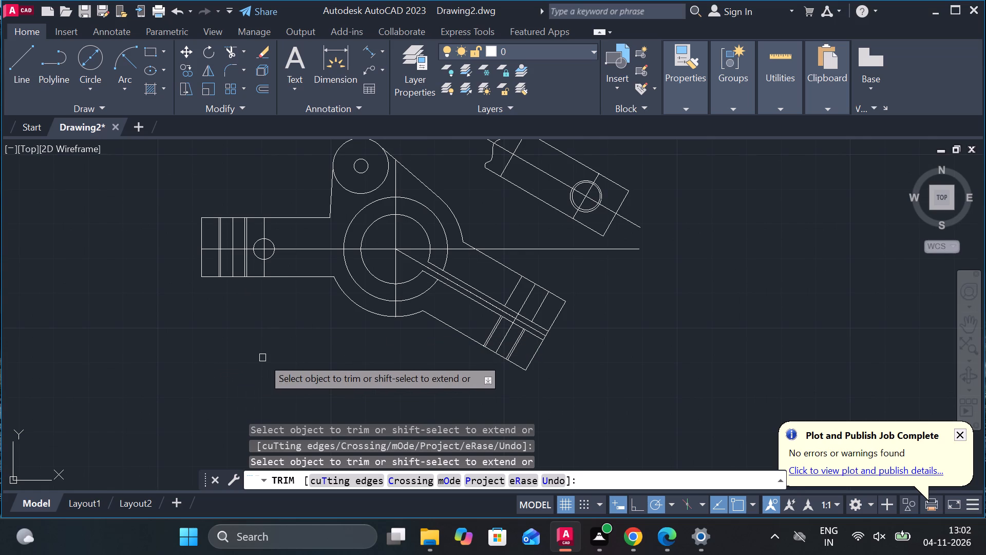
key("Escape")
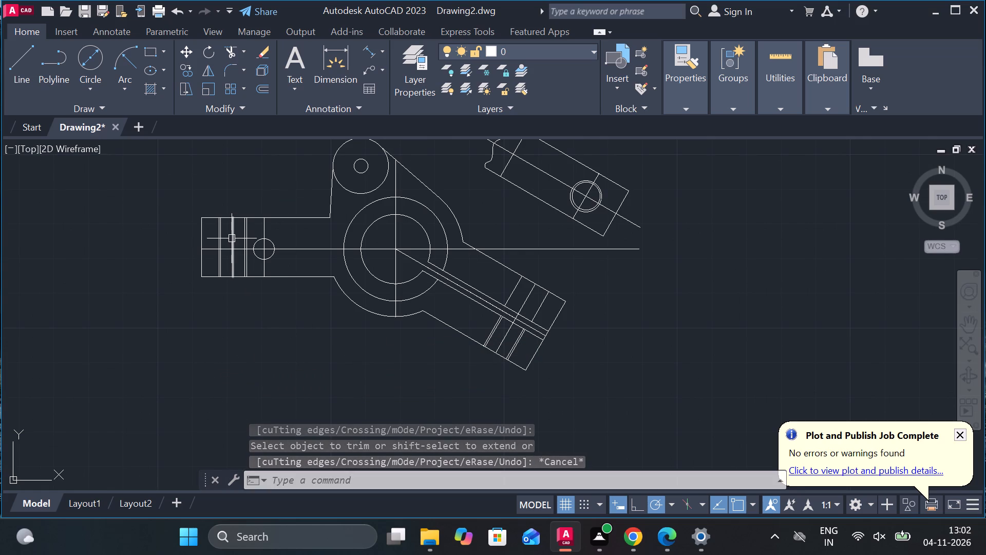
Trim the left arm's horizontal centre line from its outer end up to the inner vertical line pair beside the hole.
left_click(232, 238)
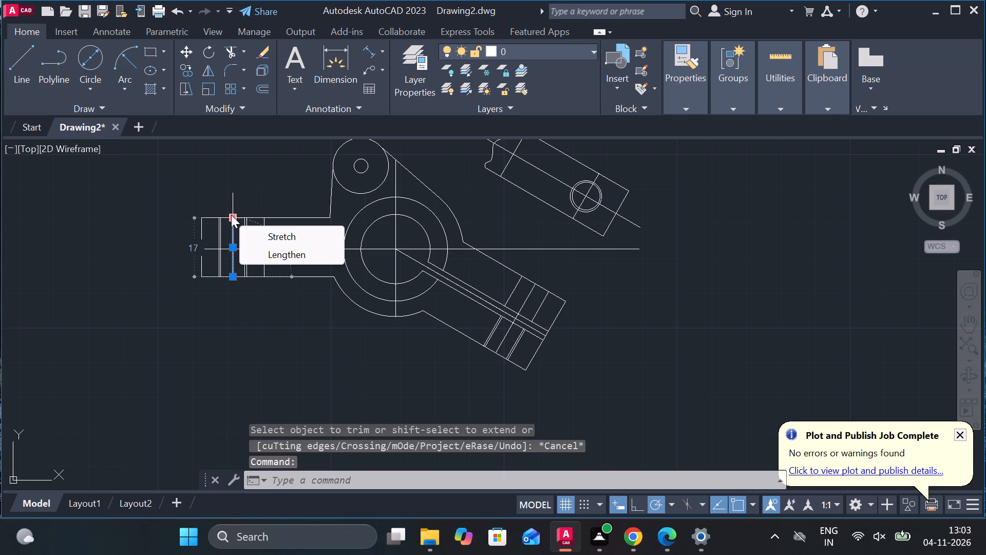
left_click(231, 46)
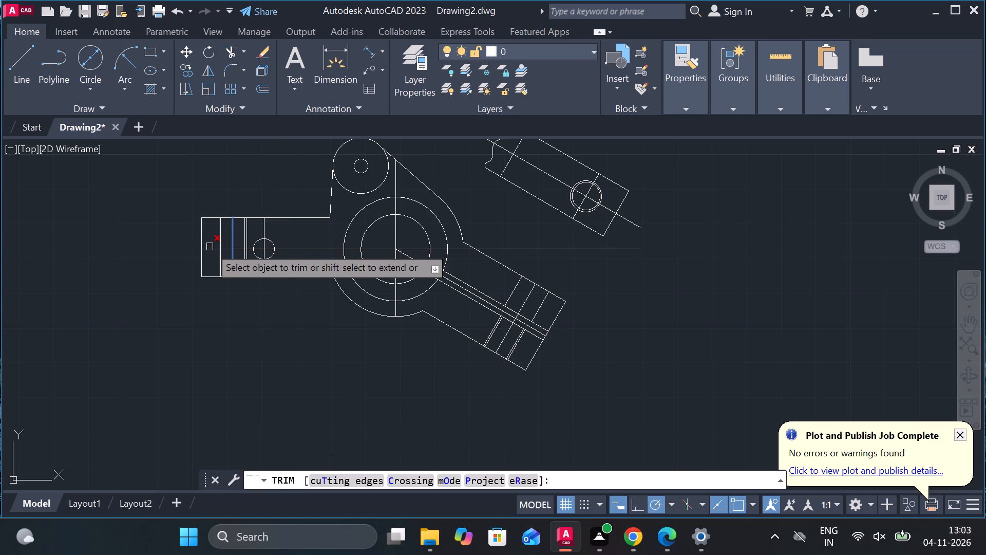
left_click(210, 247)
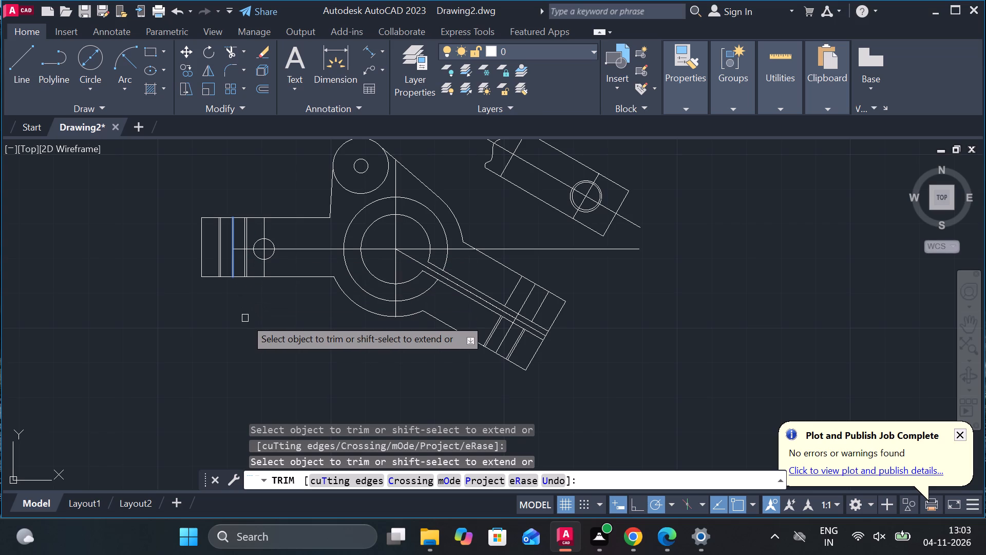
key("Escape")
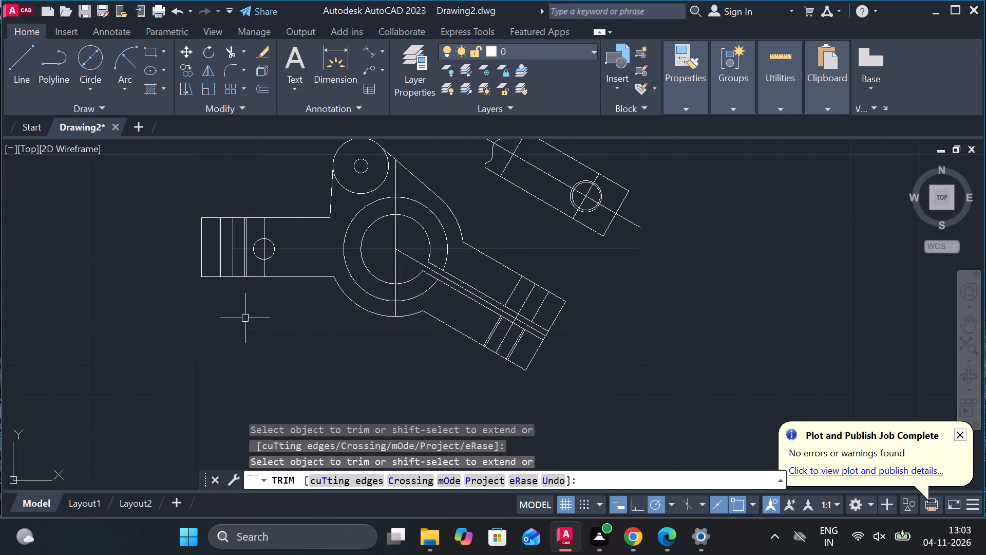
left_click(229, 46)
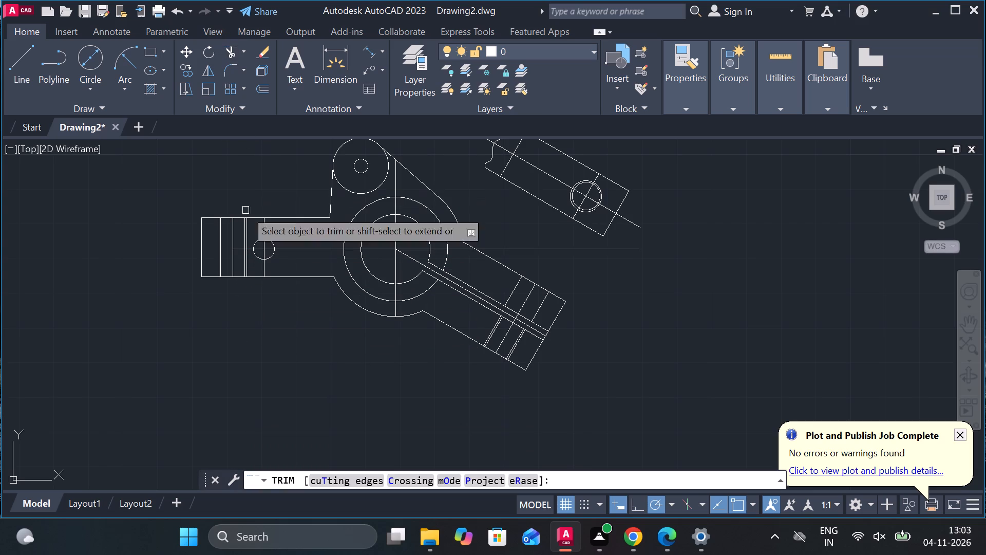
left_click(239, 249)
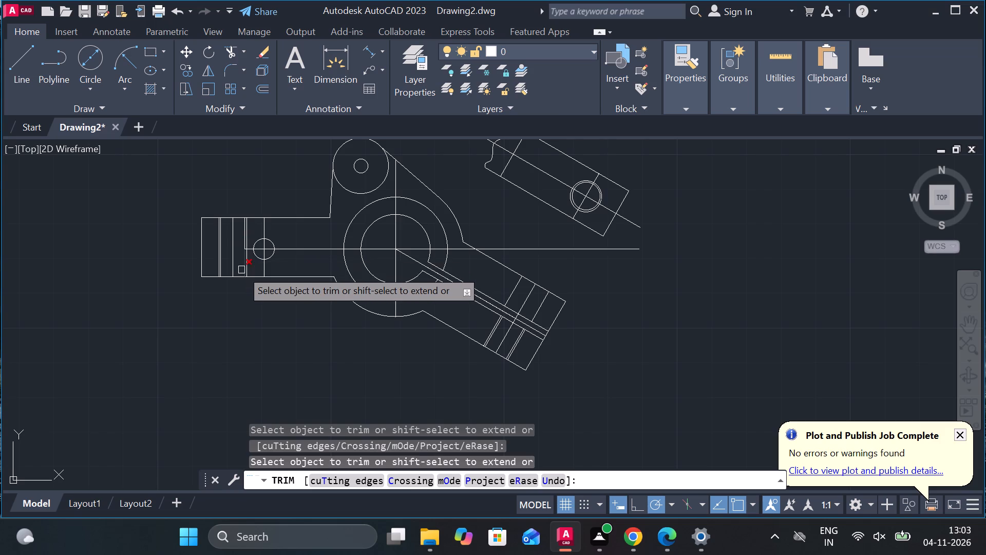
scroll(247, 264, "up", 4)
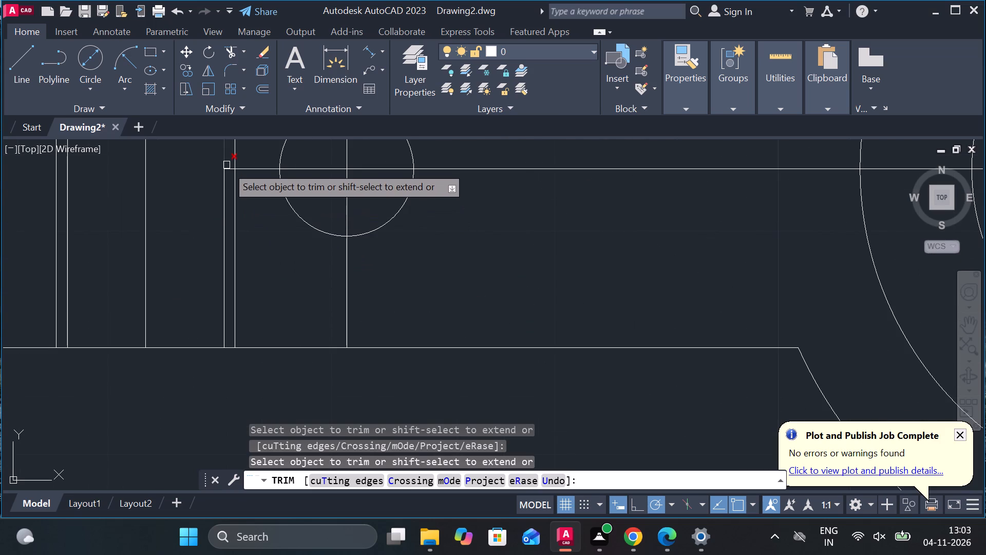
scroll(229, 170, "up", 2)
left_click(229, 170)
scroll(290, 239, "down", 3)
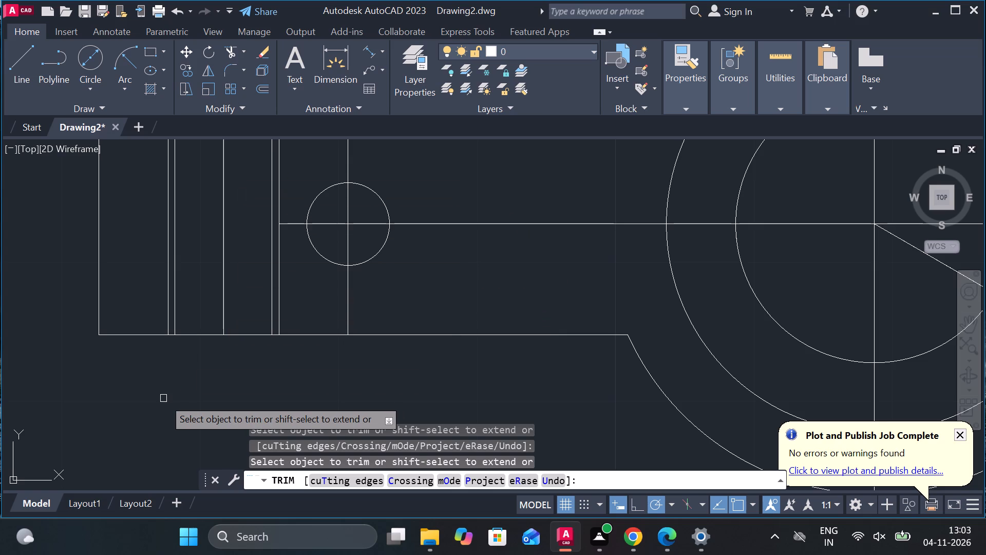
key("Escape")
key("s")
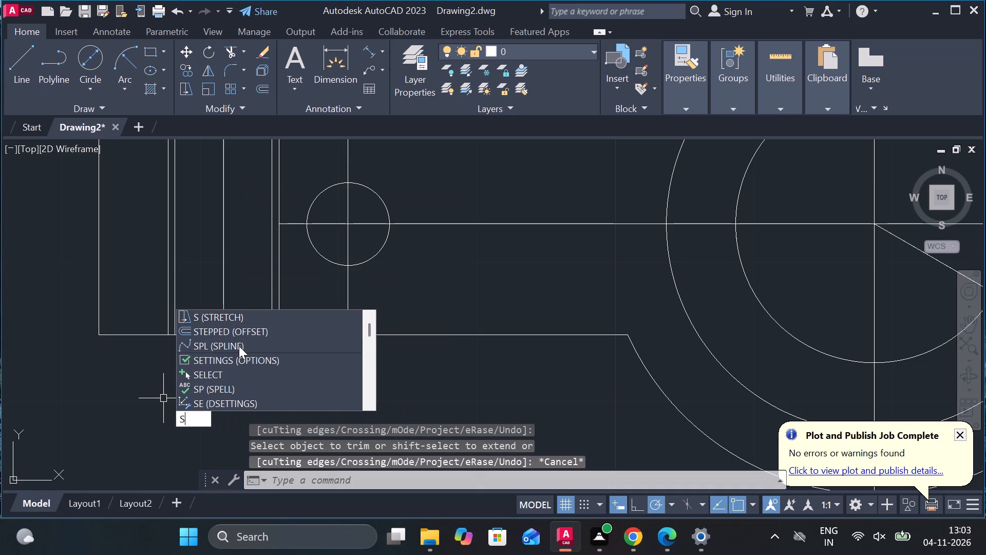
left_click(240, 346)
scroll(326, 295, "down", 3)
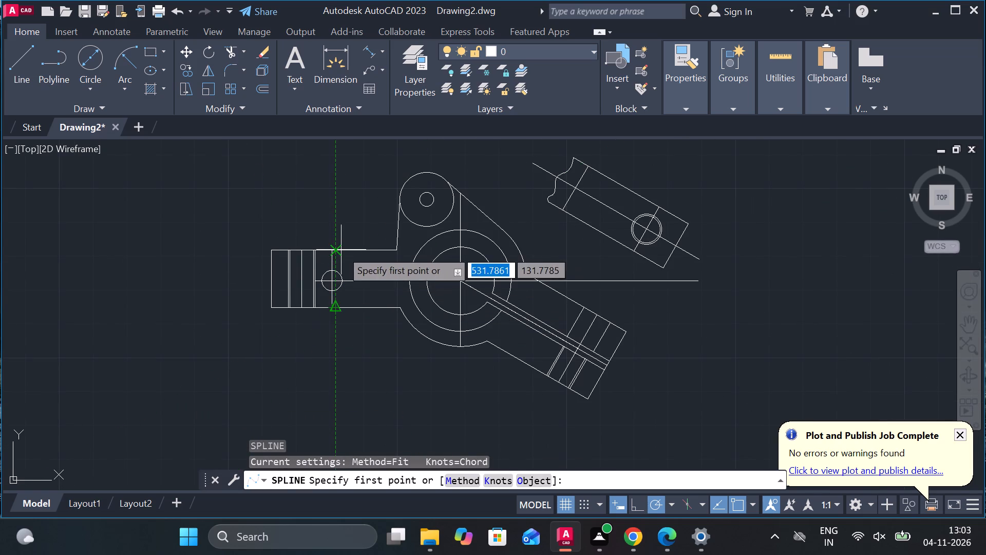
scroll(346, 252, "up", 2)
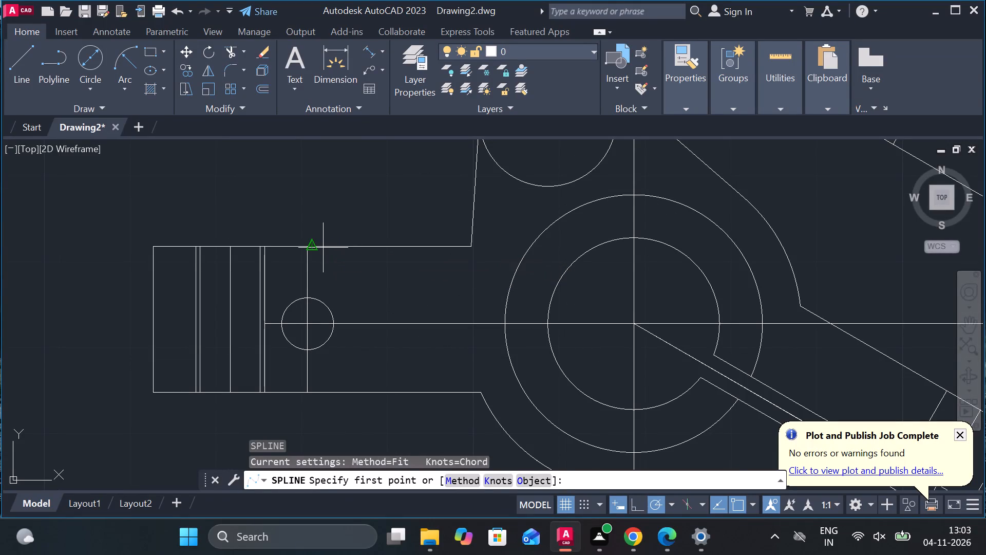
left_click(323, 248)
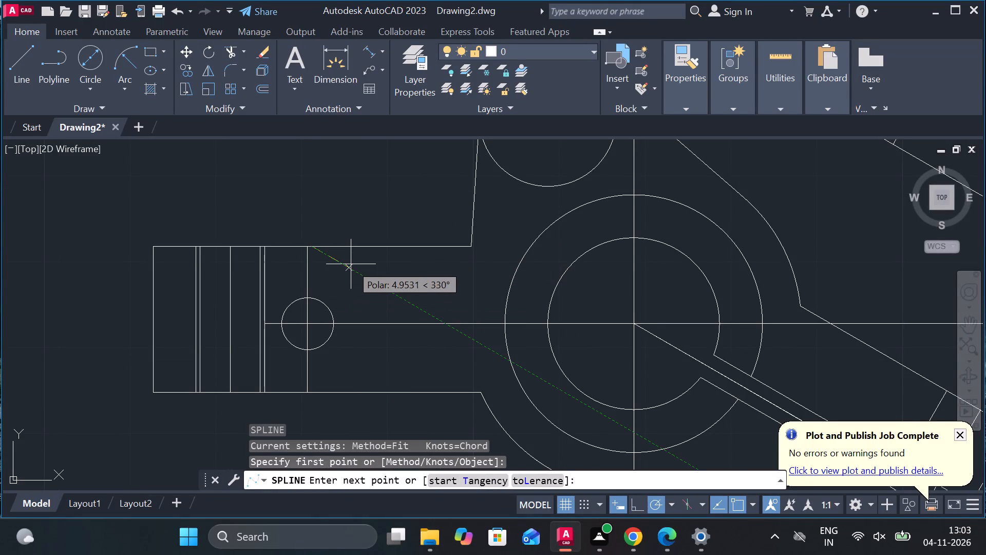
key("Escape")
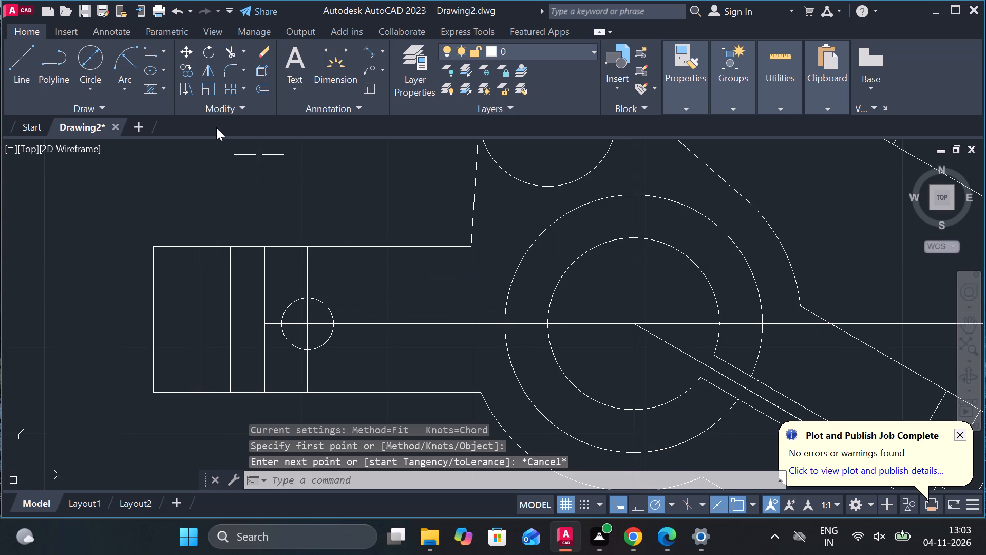
Draw a wavy spline break line from the left arm's upper edge, just inward of the hole's centre line, down to the hole circle.
key("s")
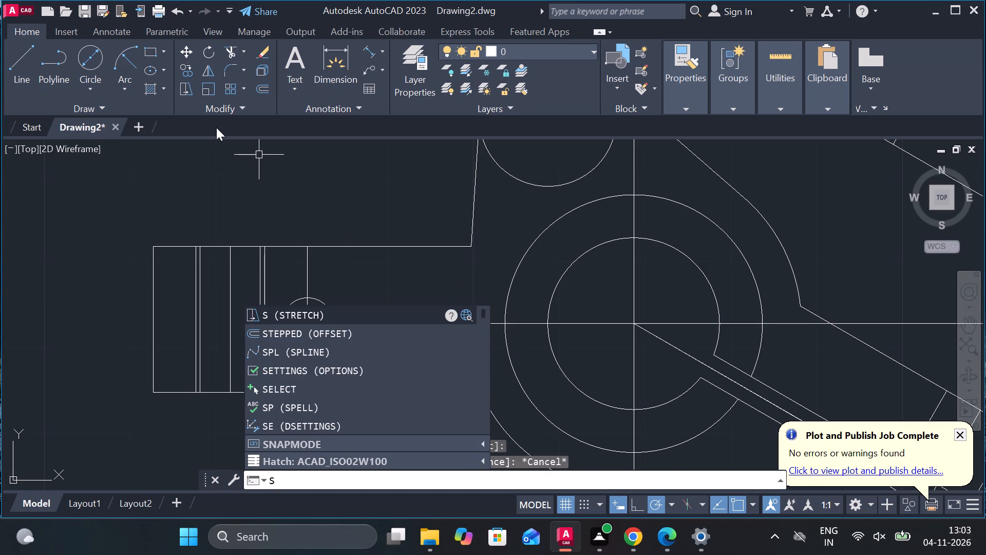
key("p")
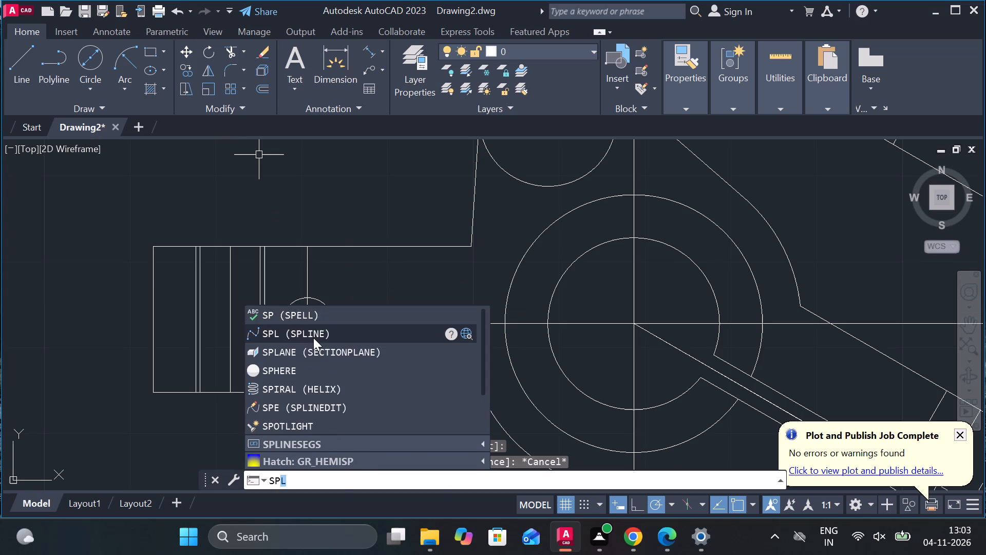
left_click(313, 338)
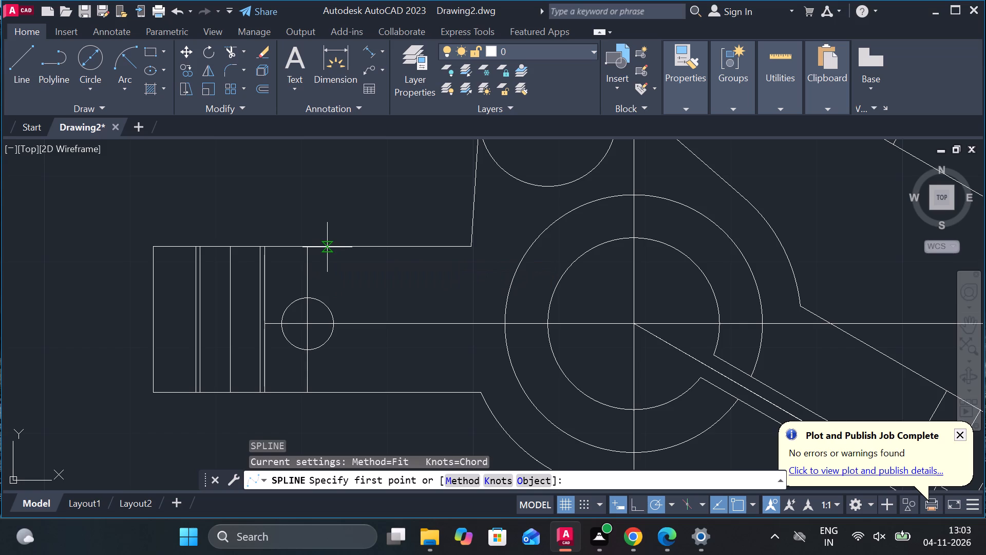
left_click(327, 247)
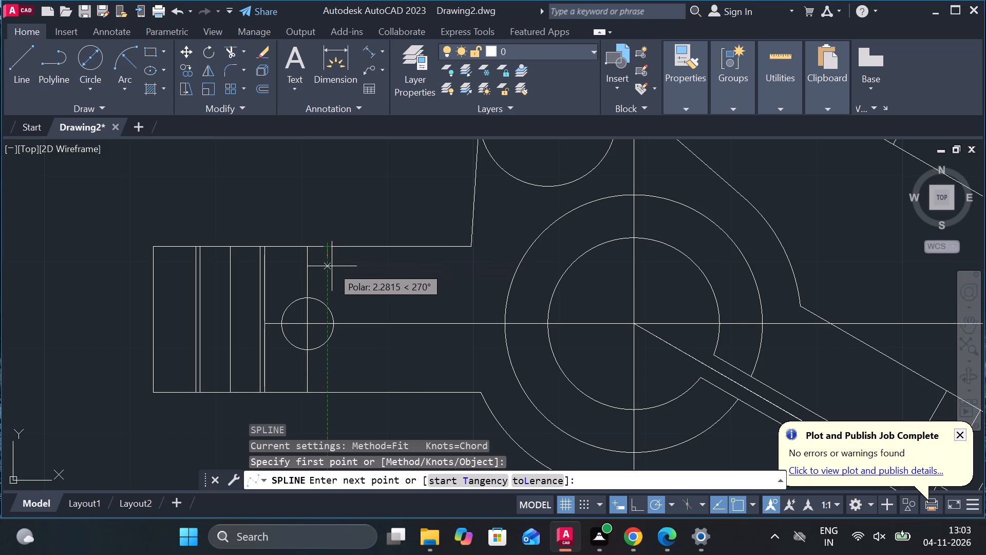
left_click(332, 266)
left_click(335, 270)
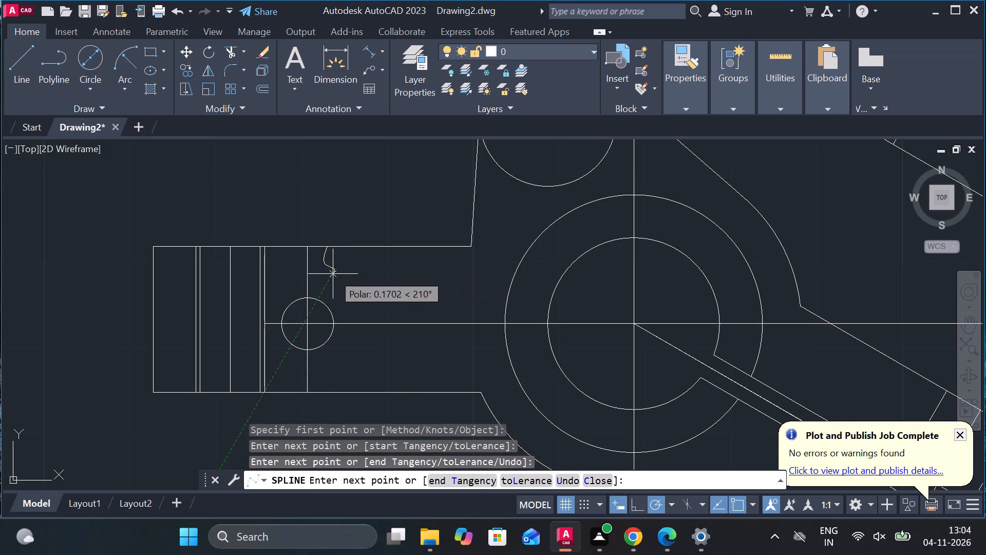
left_click(329, 284)
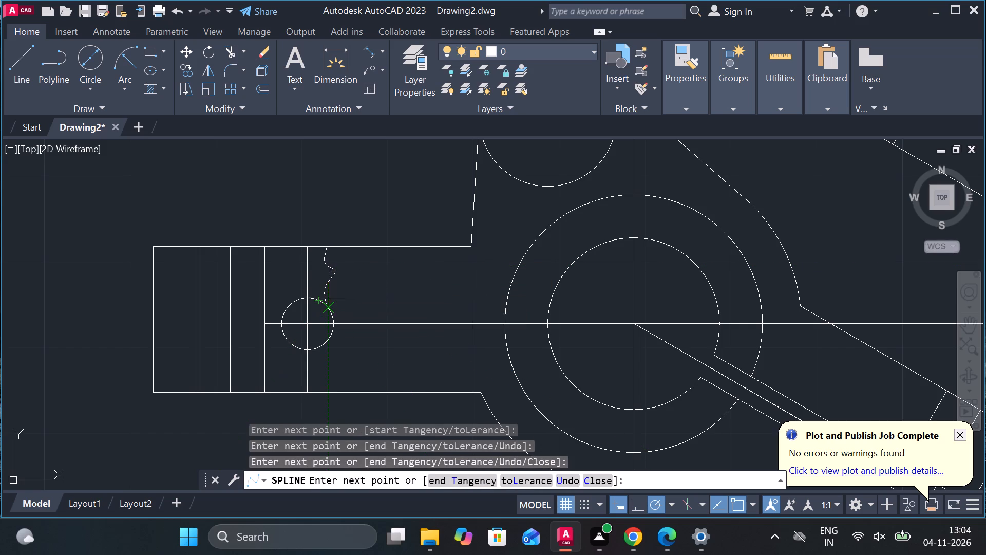
left_click(330, 310)
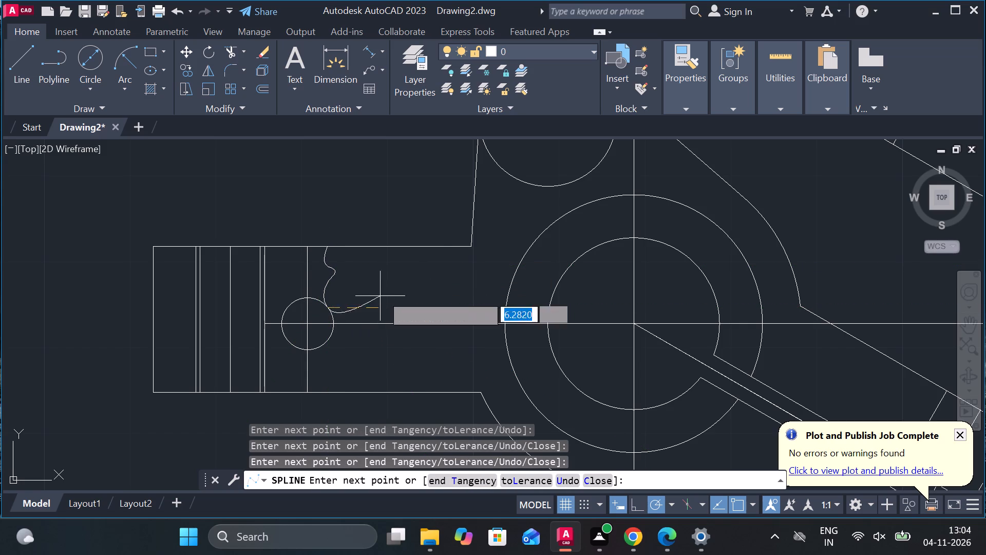
key("ctrl+z")
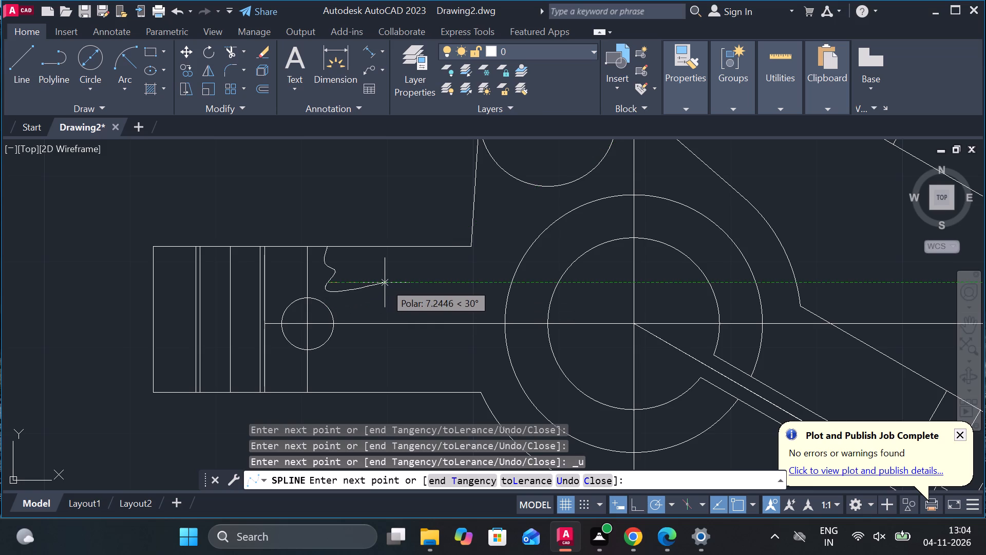
key("ctrl+z")
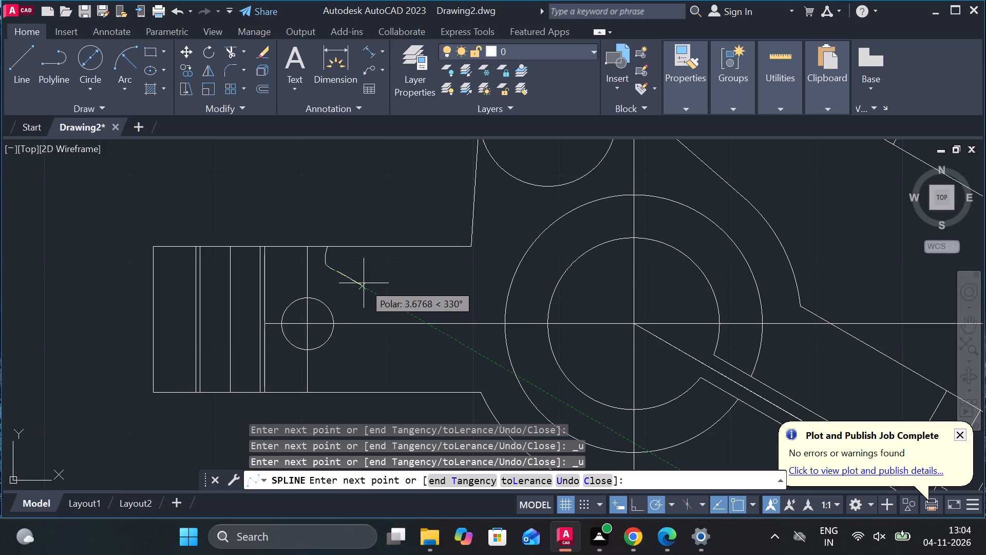
key("ctrl+z")
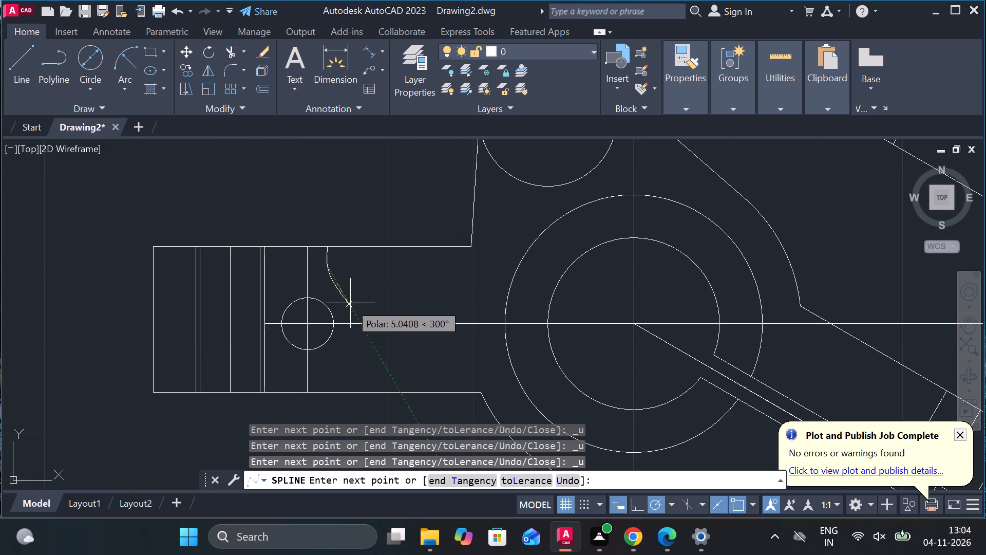
left_click(323, 276)
left_click(328, 289)
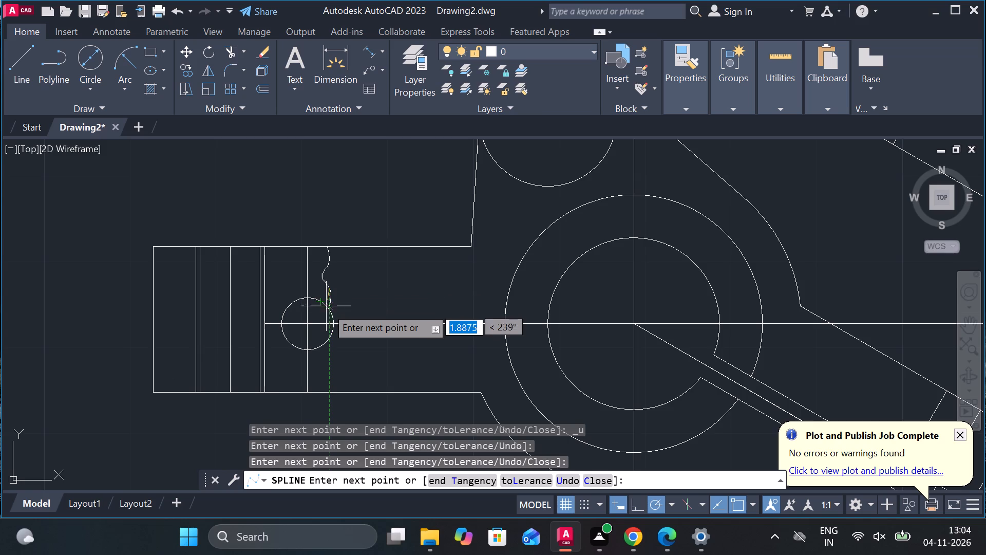
left_click(325, 307)
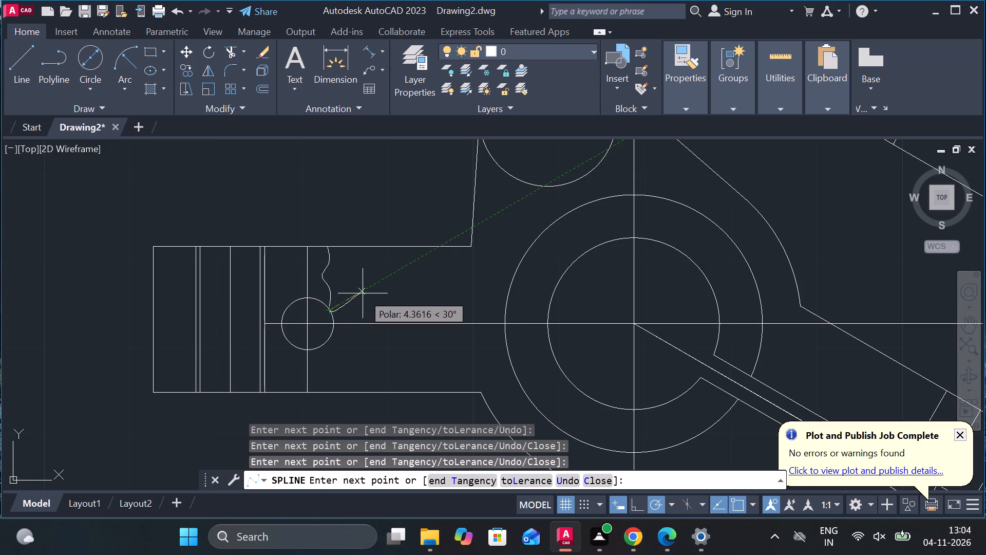
key("Return")
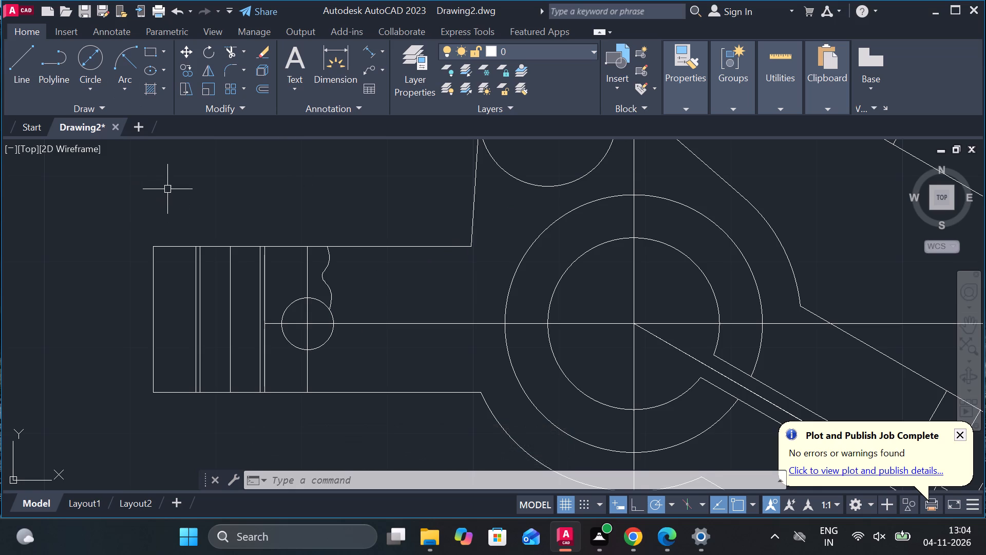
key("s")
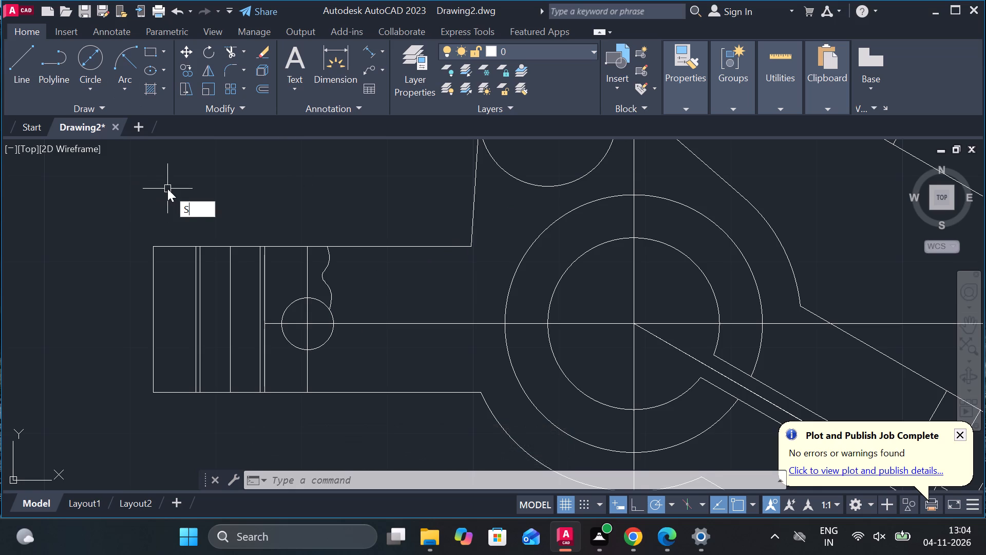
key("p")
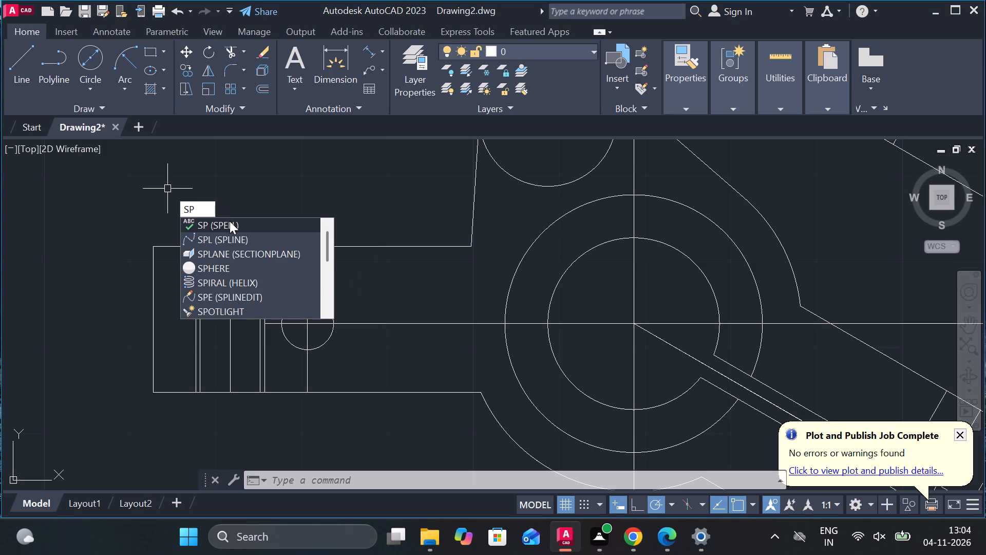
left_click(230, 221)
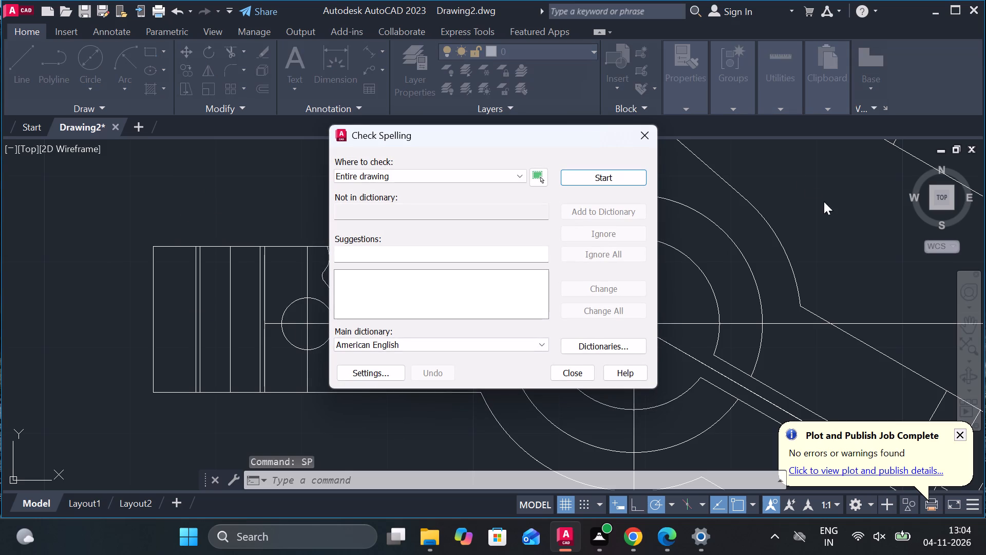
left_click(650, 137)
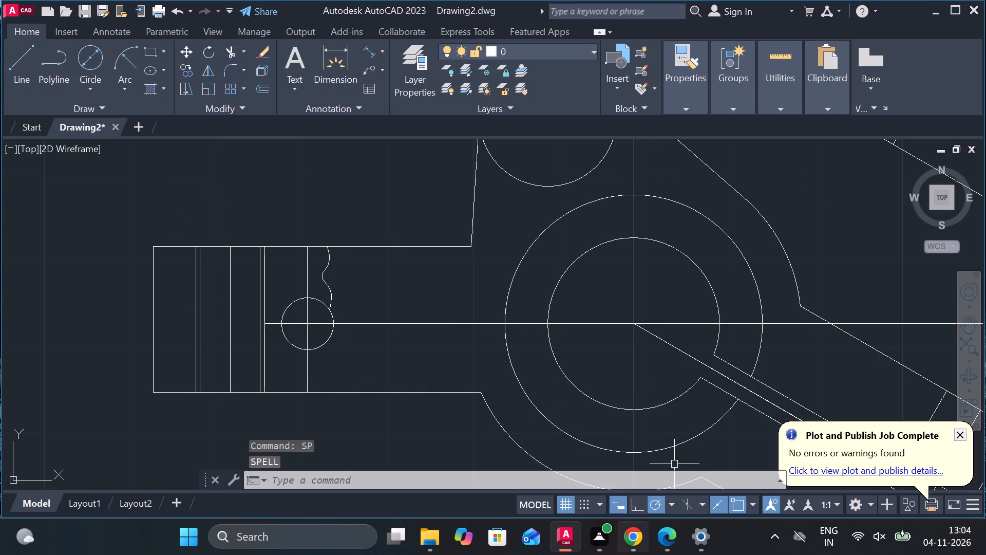
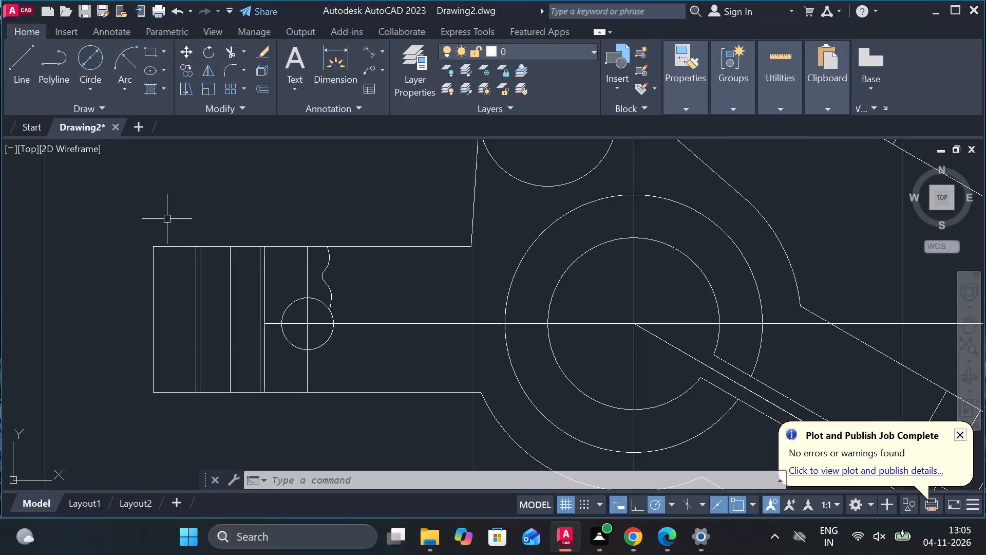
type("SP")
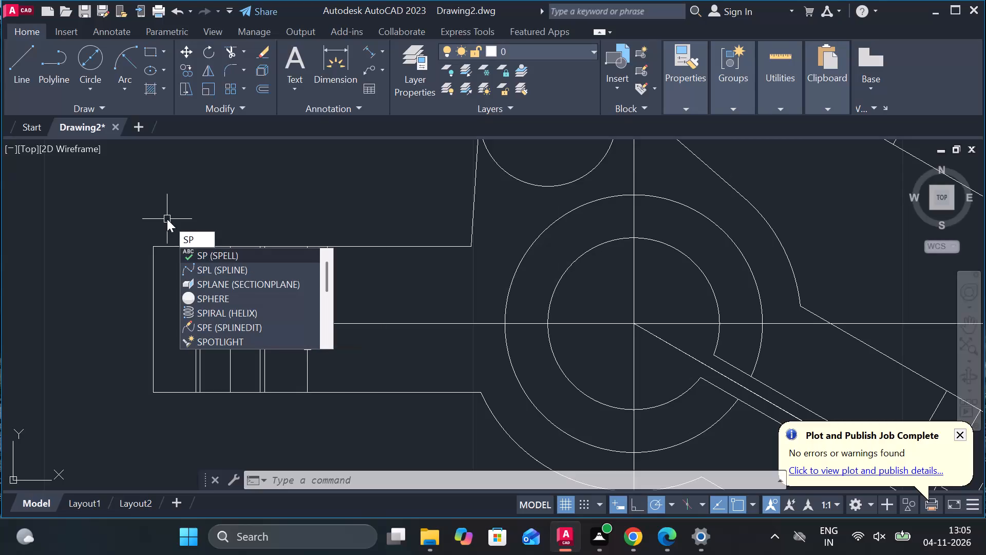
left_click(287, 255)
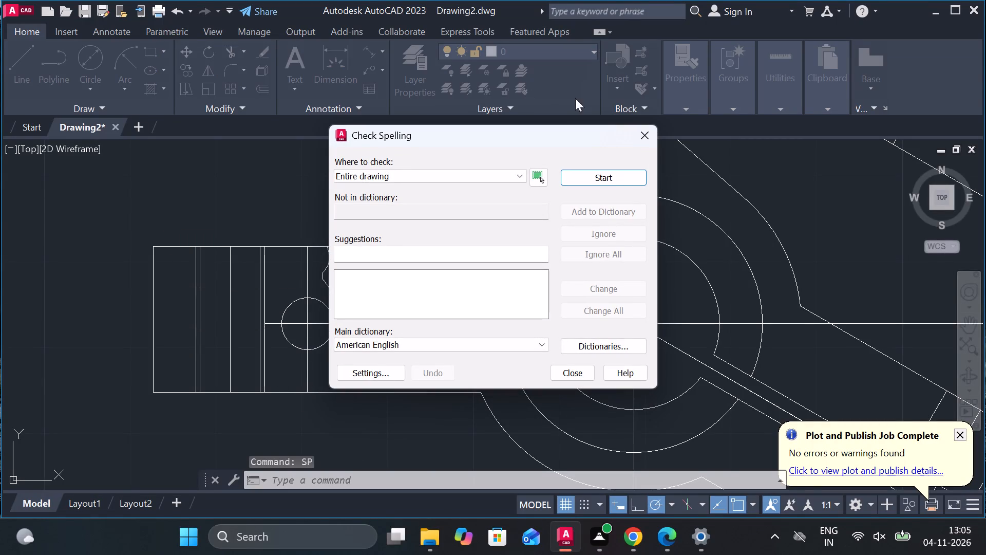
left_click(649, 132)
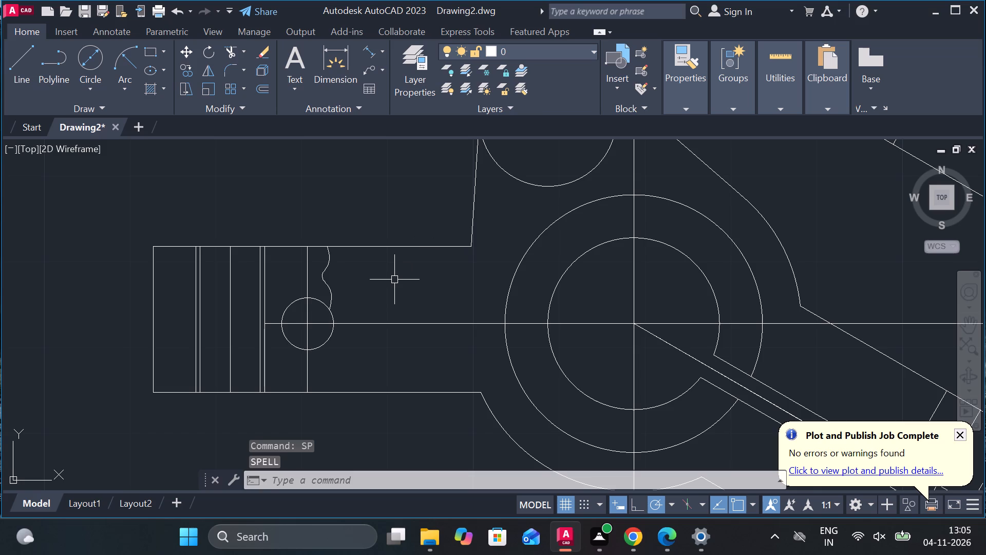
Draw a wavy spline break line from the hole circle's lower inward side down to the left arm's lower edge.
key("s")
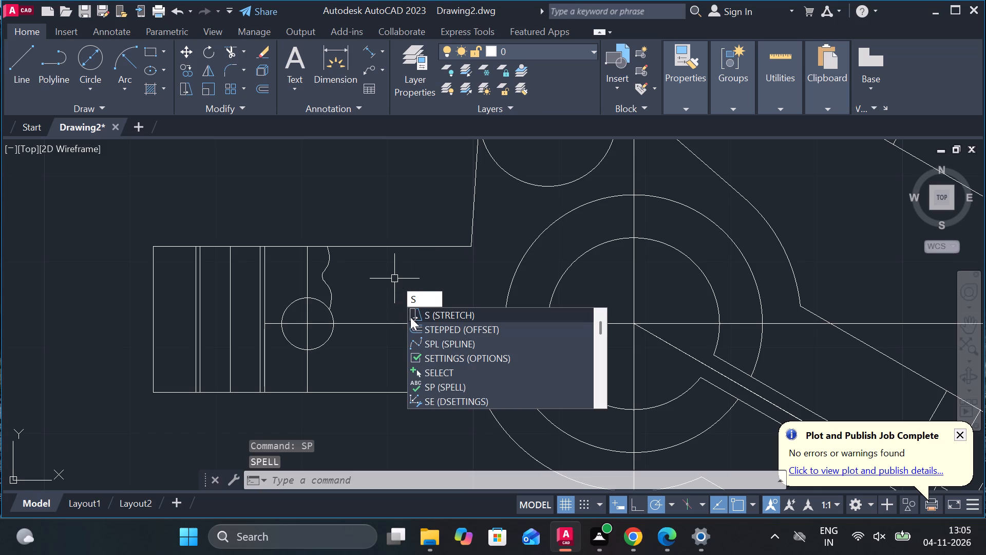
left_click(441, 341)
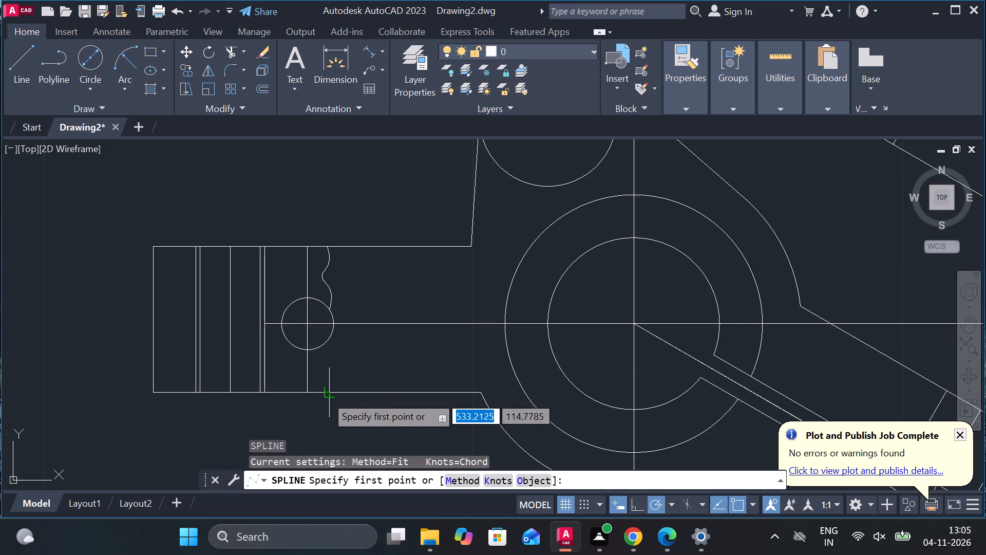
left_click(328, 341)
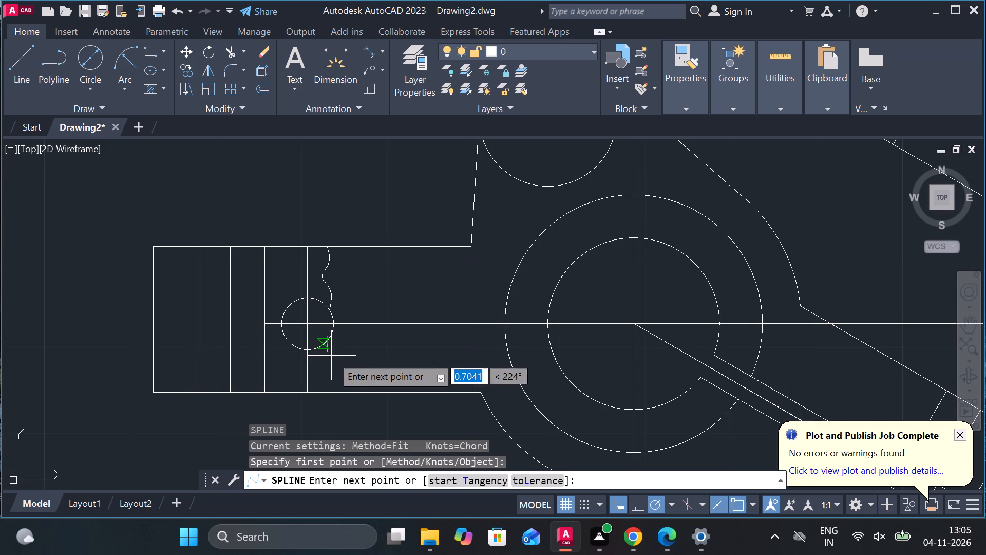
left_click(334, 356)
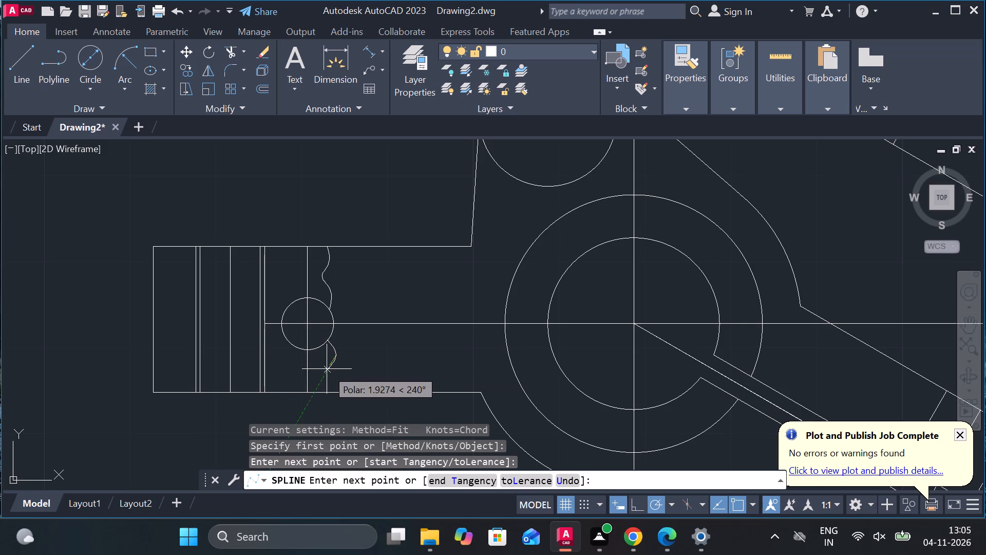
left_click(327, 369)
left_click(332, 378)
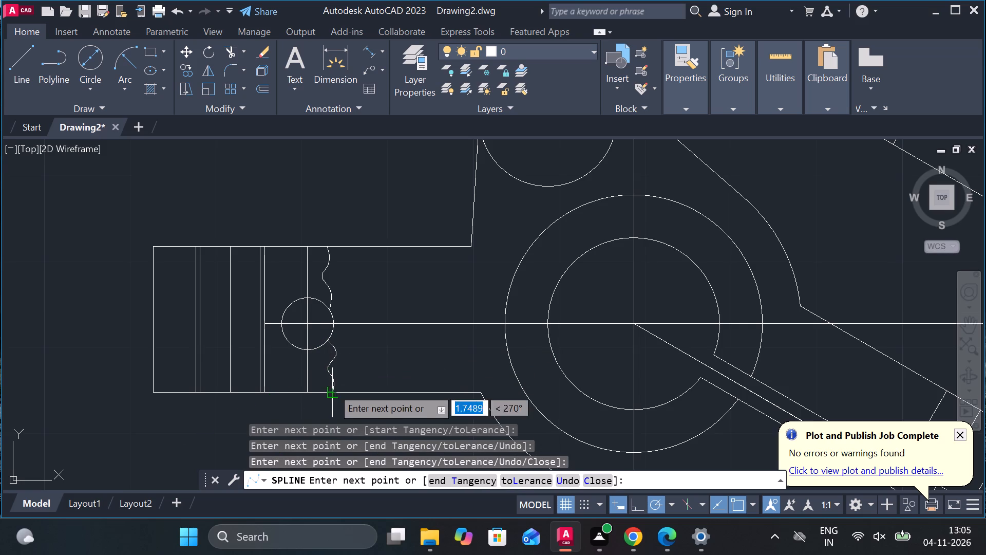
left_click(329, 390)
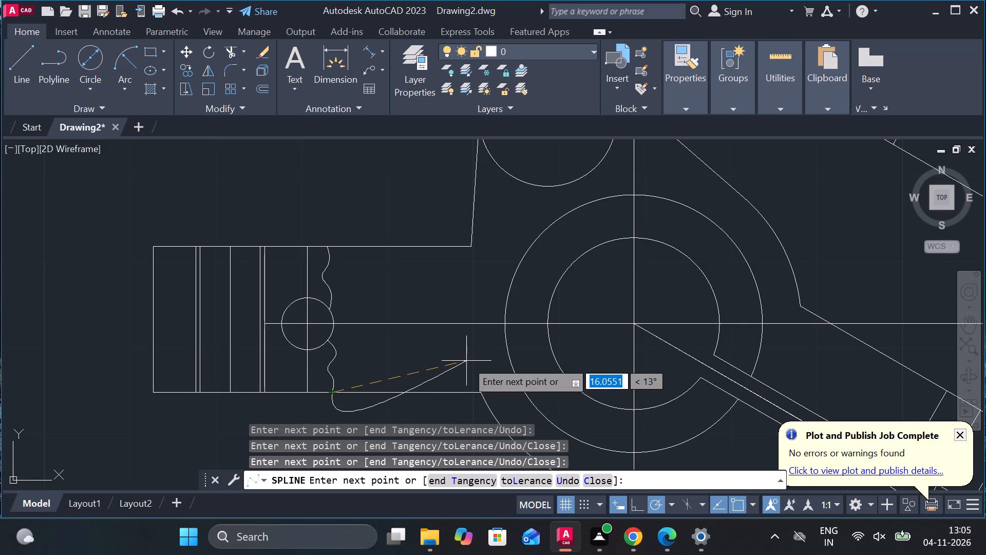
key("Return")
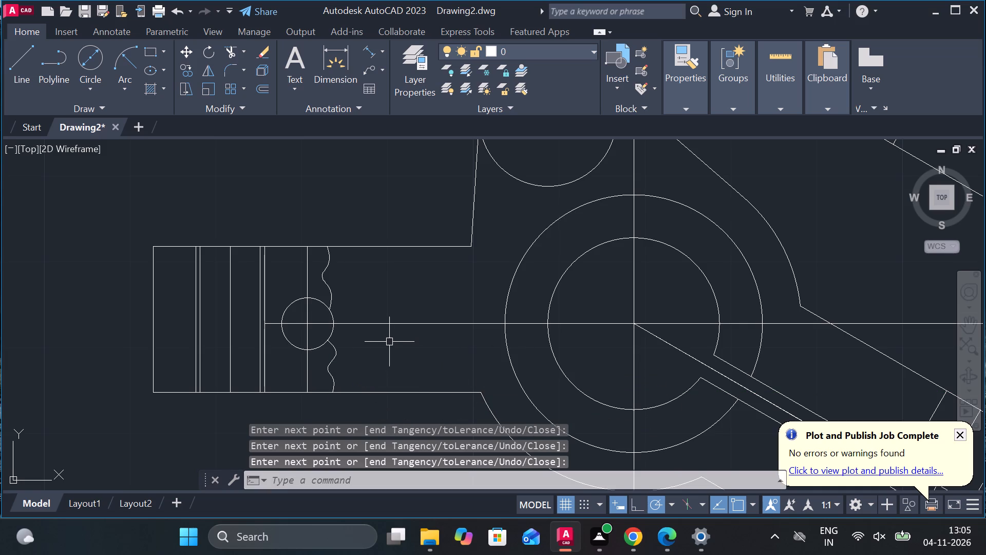
Delete both wavy spline break lines above and below the left arm's hole.
scroll(345, 341, "up", 3)
scroll(345, 341, "down", 3)
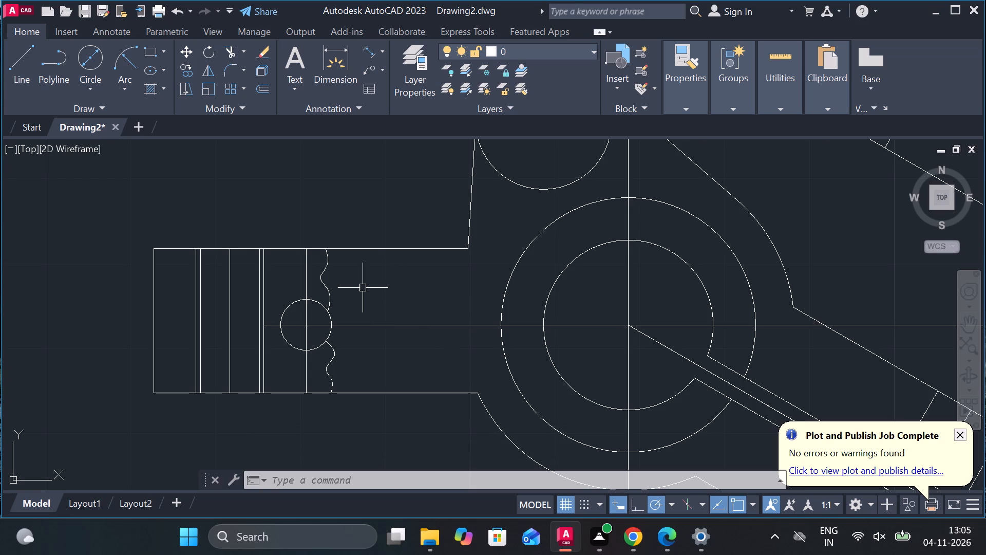
left_click(329, 283)
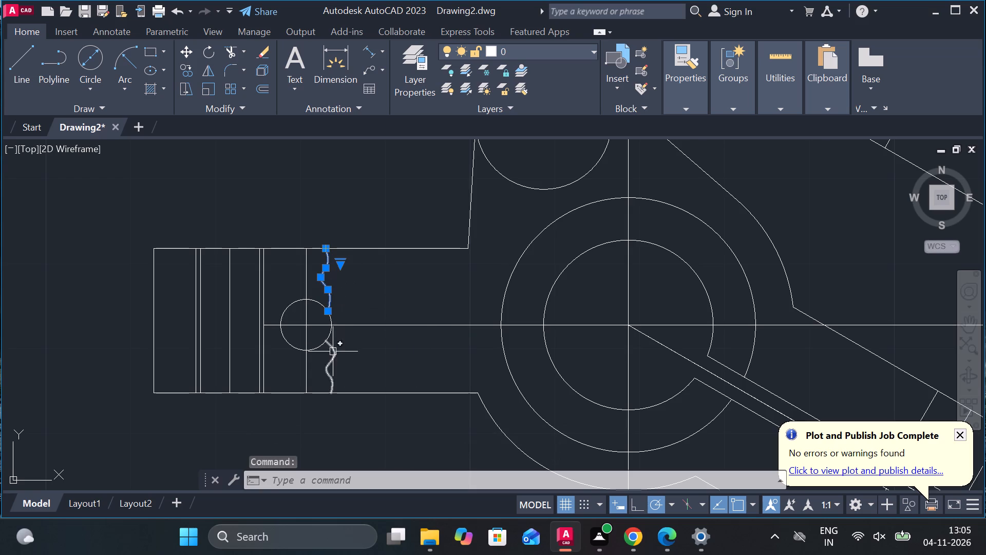
left_click(327, 367)
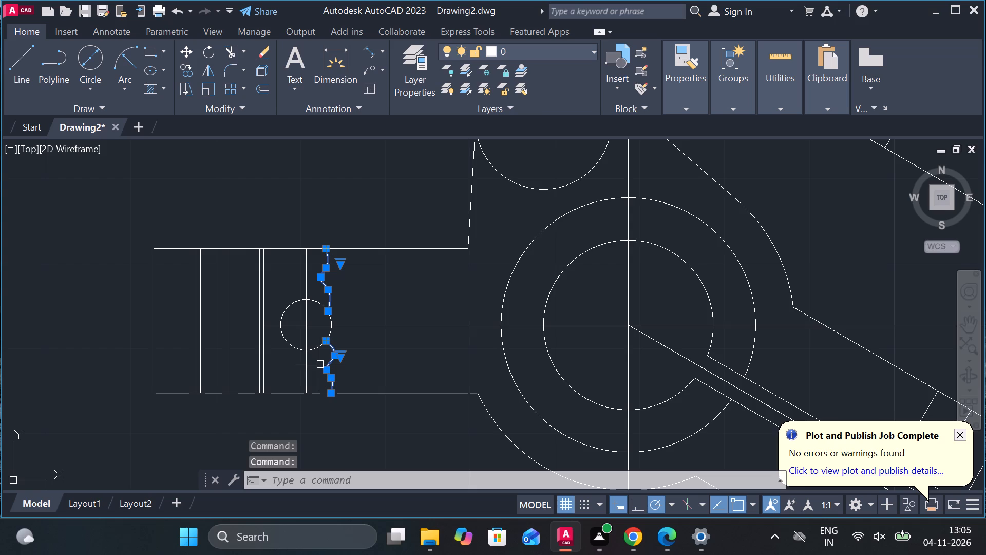
key("Delete")
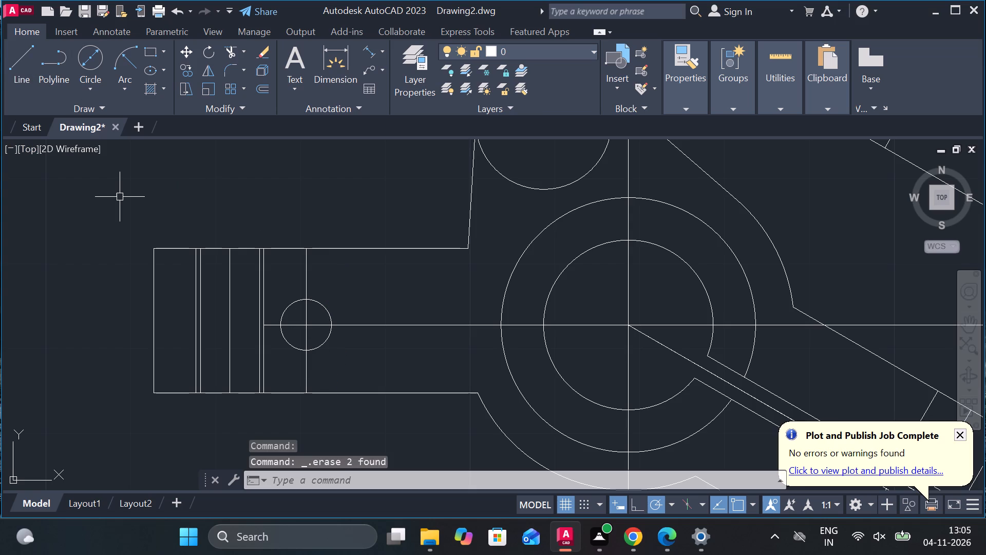
Draw one continuous wavy spline break line from the left arm's upper edge, just inward of the hole's centre line, through the hole to the lower edge.
key("s")
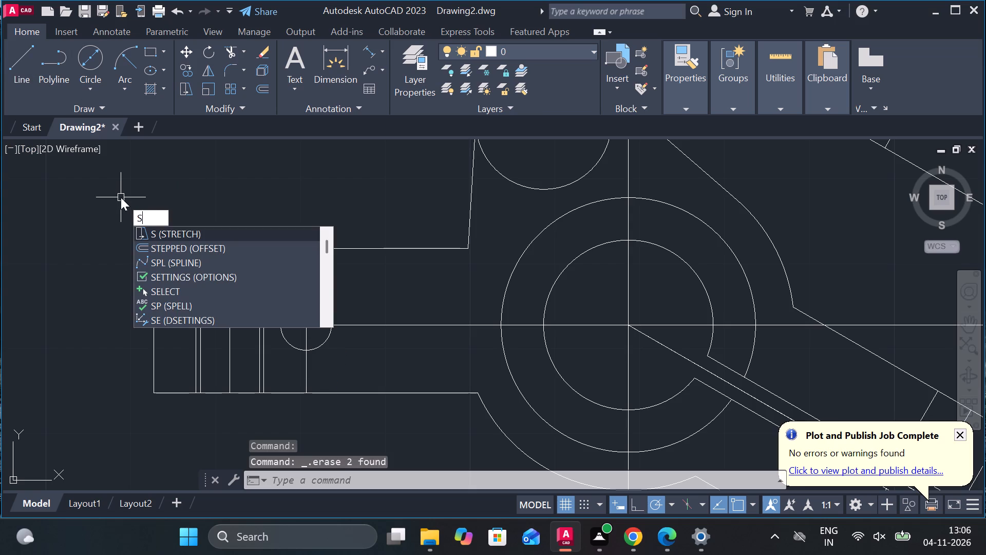
key("p")
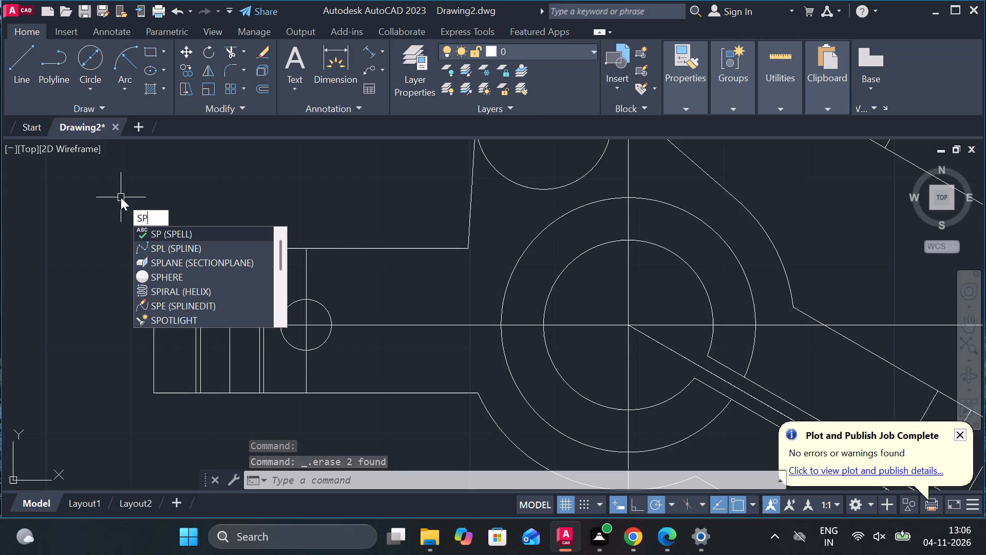
left_click(179, 251)
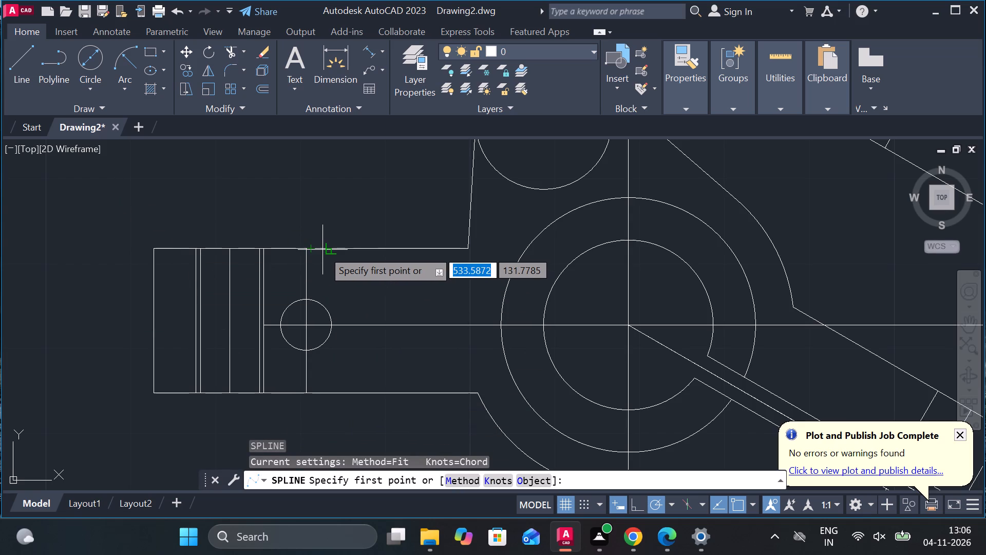
scroll(323, 250, "up", 2)
left_click(307, 248)
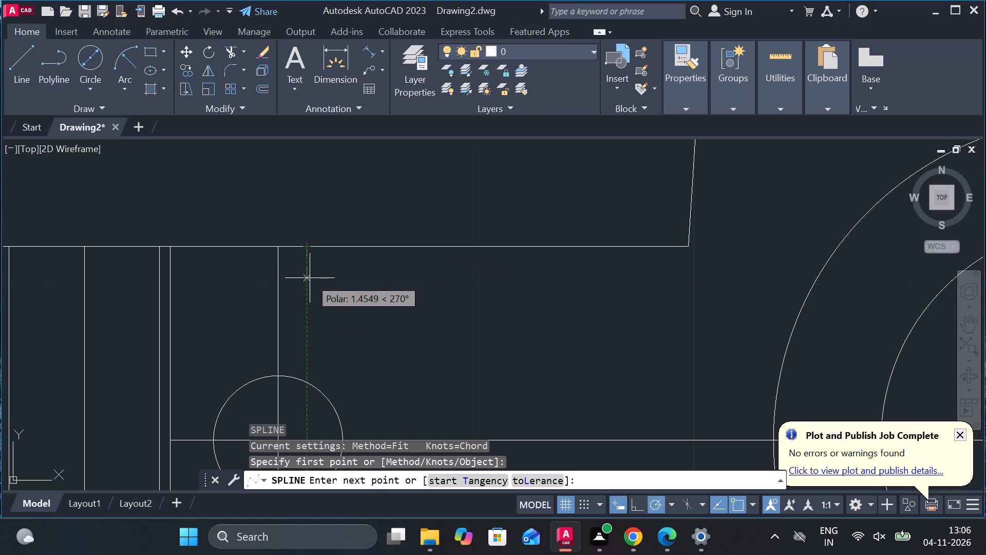
left_click(310, 278)
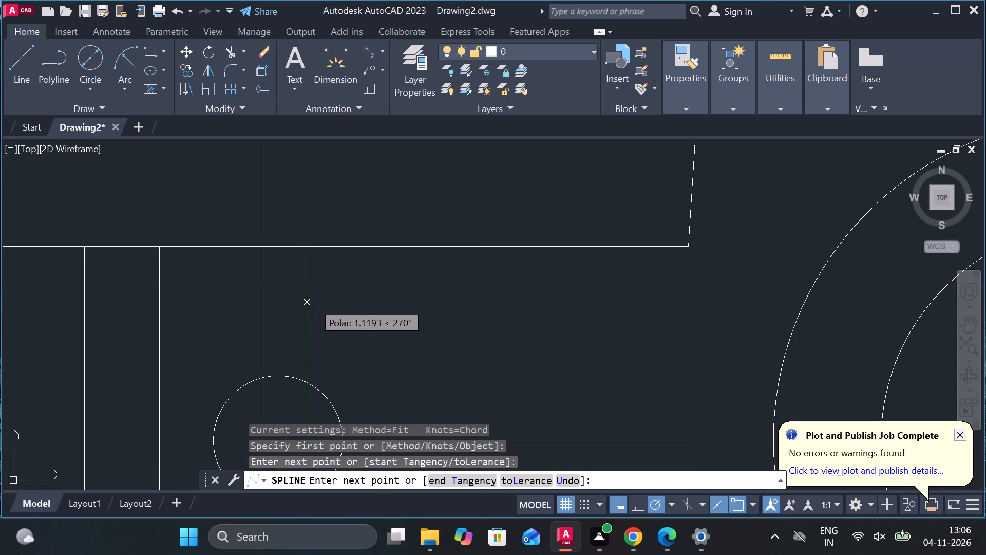
left_click(312, 285)
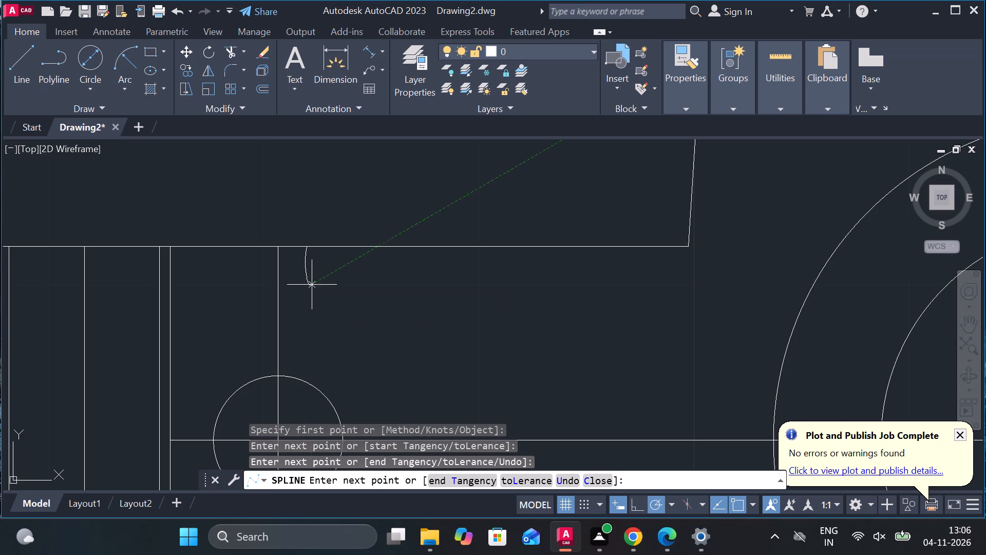
left_click(307, 316)
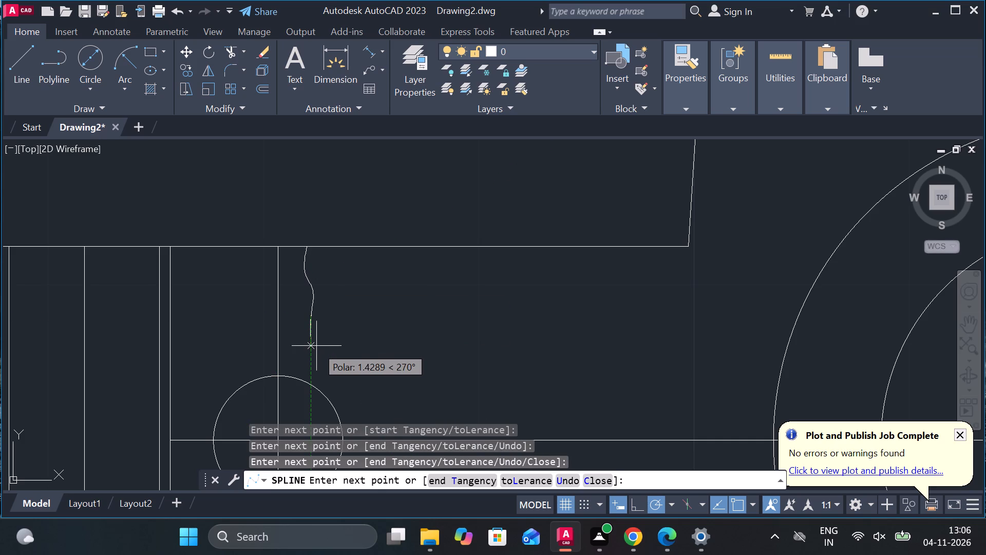
left_click(319, 336)
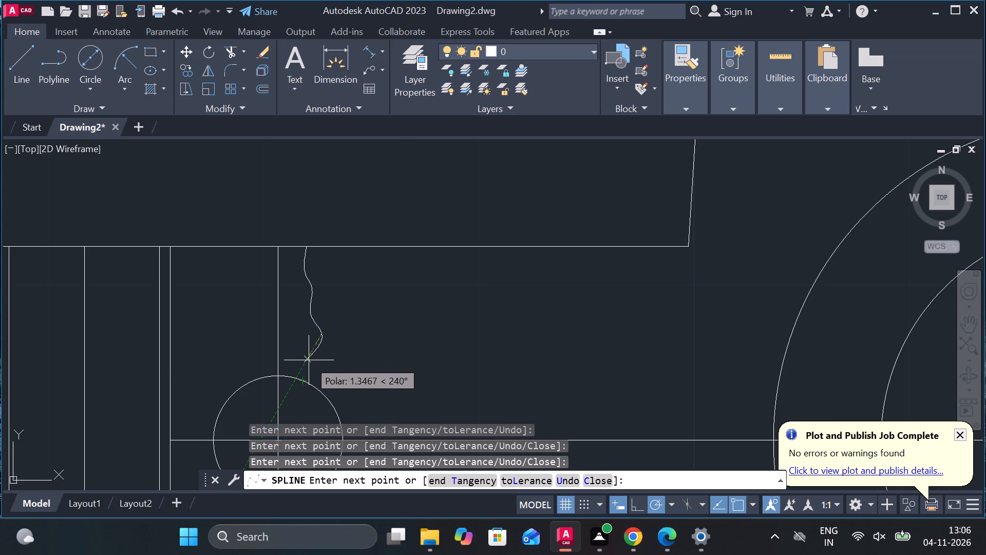
left_click(310, 363)
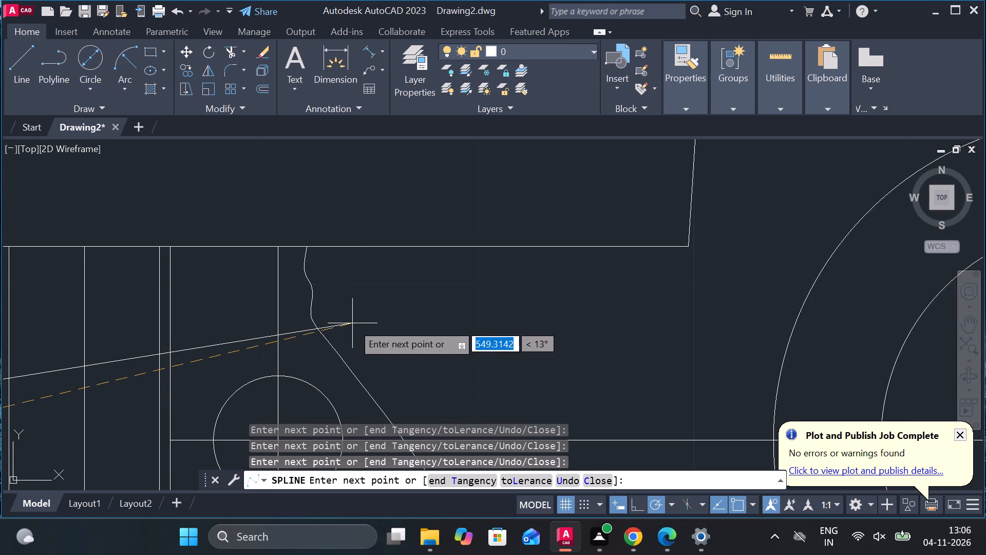
key("ctrl+z")
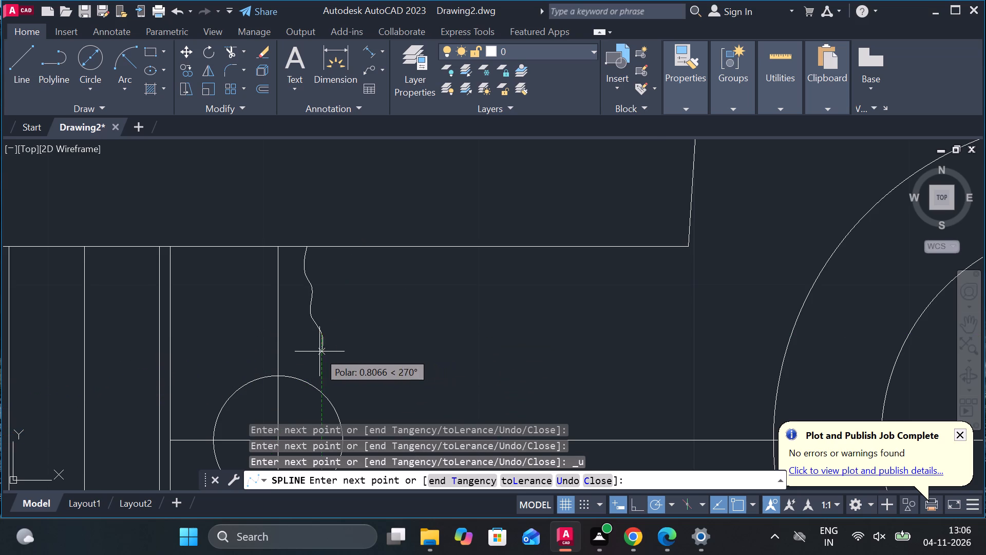
left_click(314, 355)
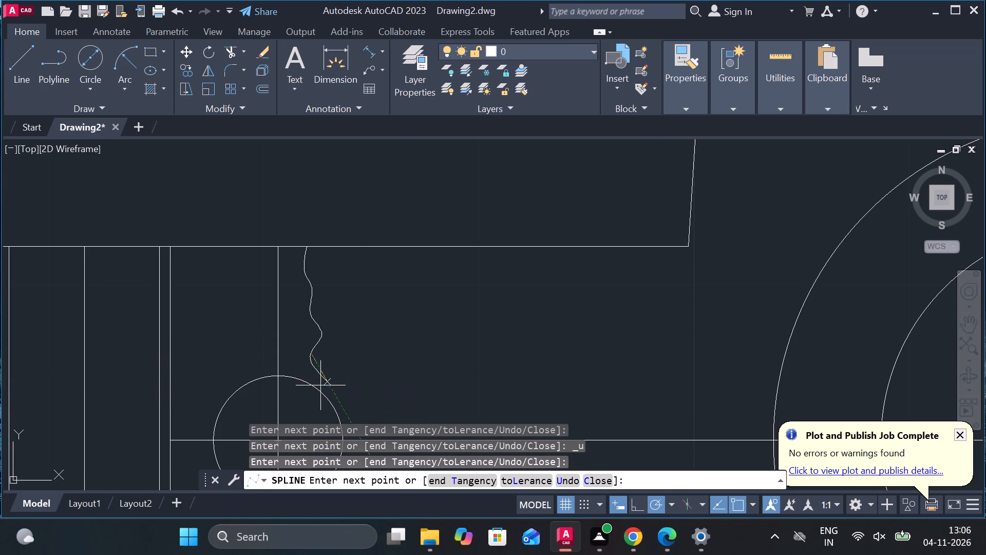
left_click(320, 387)
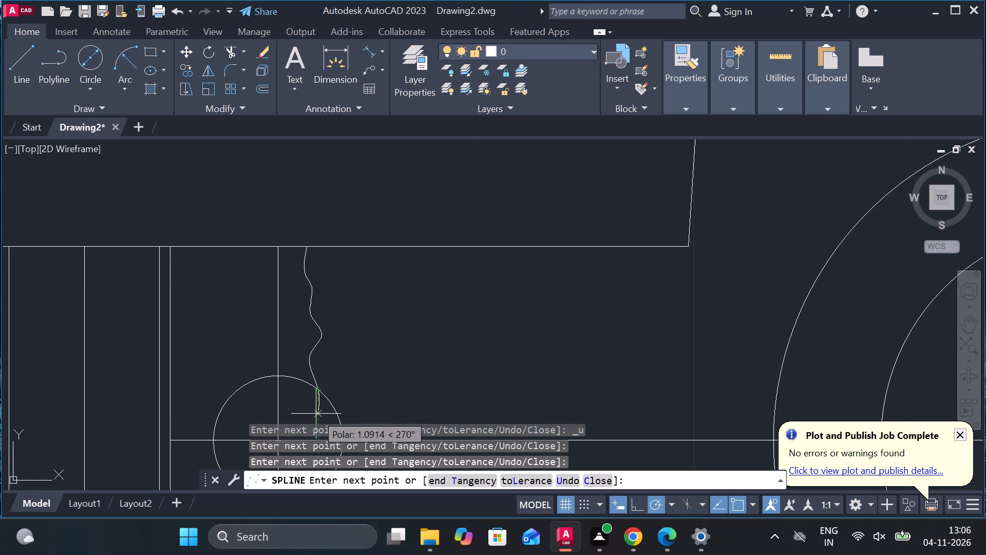
scroll(335, 355, "down", 2)
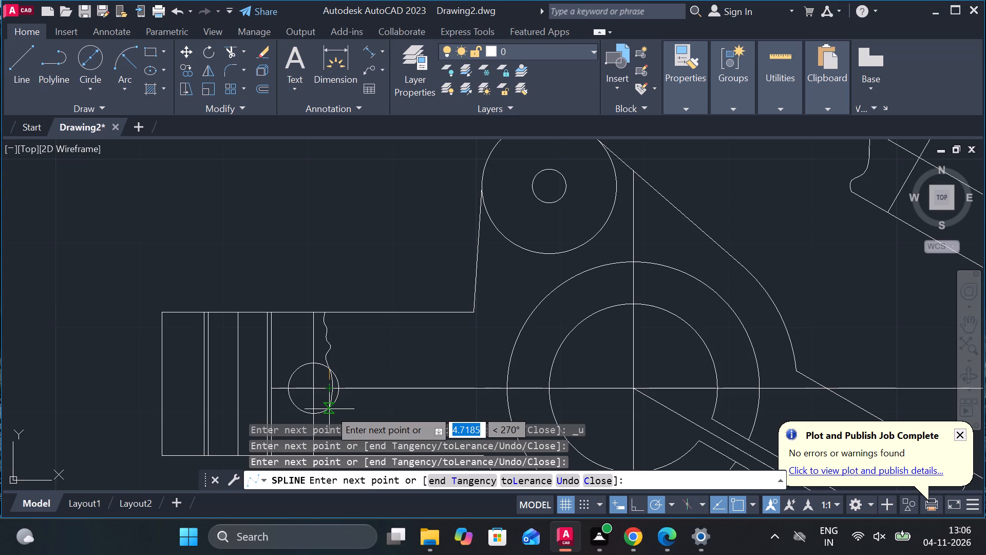
left_click(329, 409)
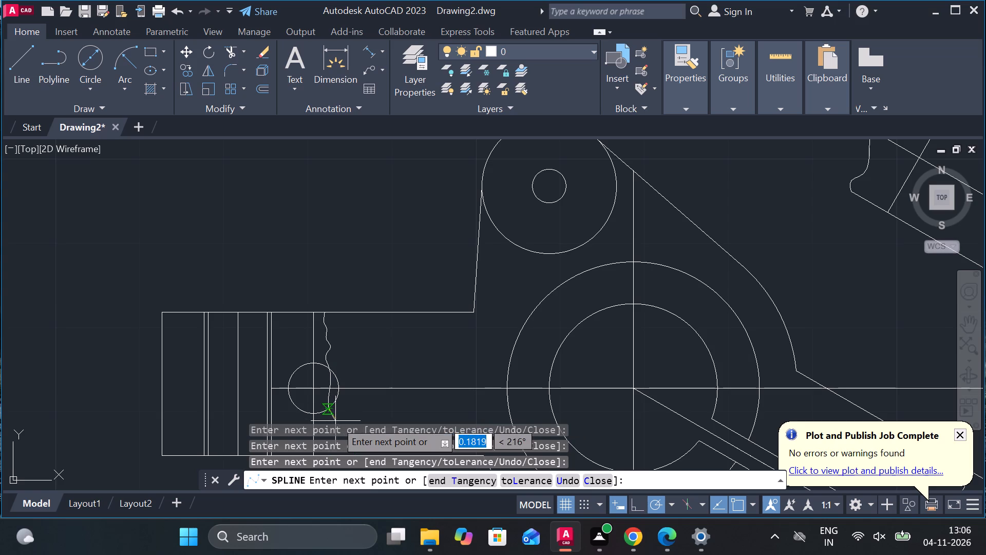
scroll(351, 376, "down", 2)
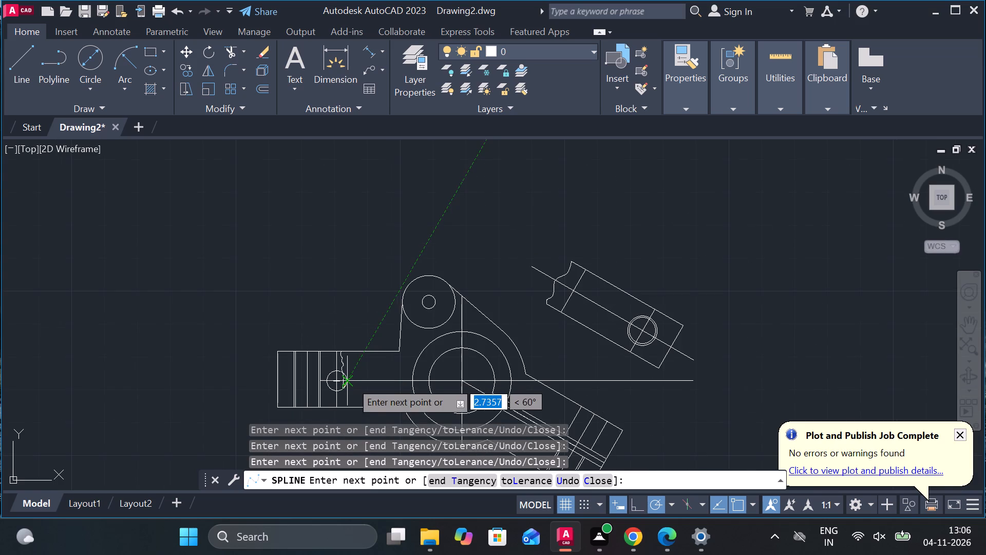
scroll(350, 418, "up", 4)
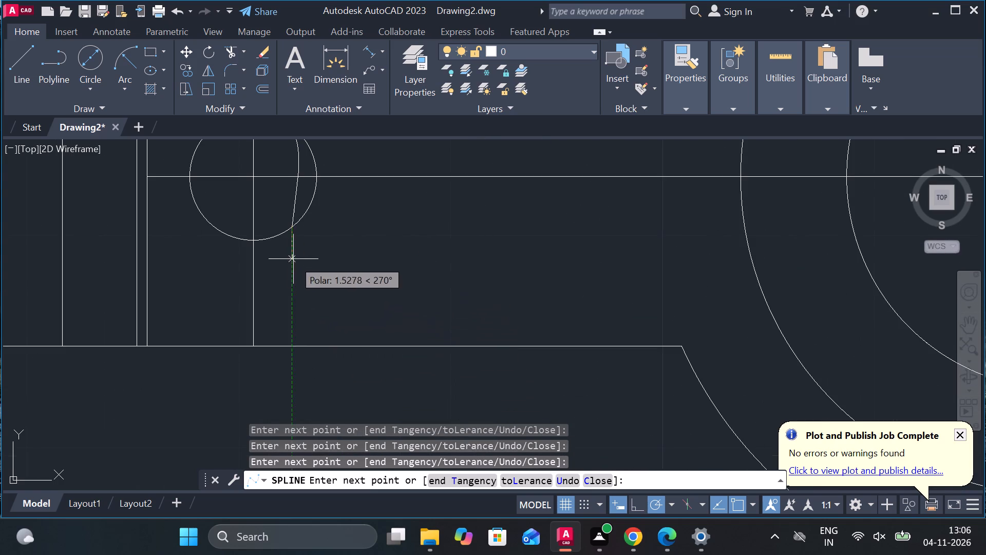
left_click(300, 260)
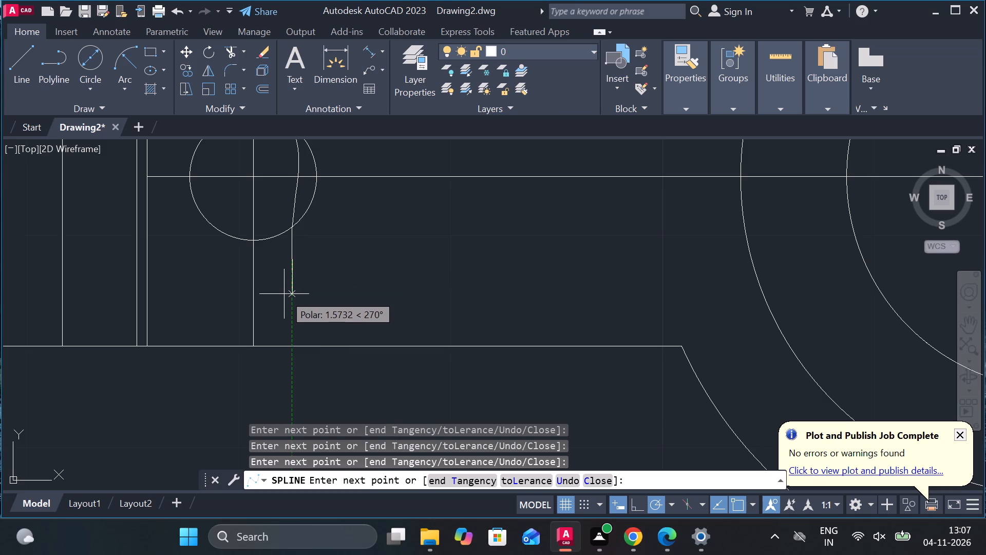
left_click(309, 277)
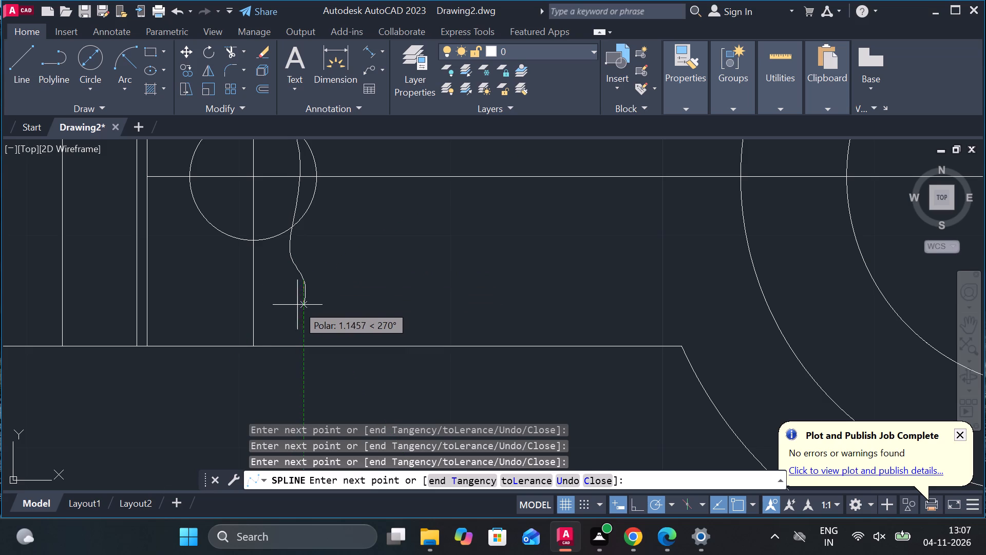
left_click(293, 302)
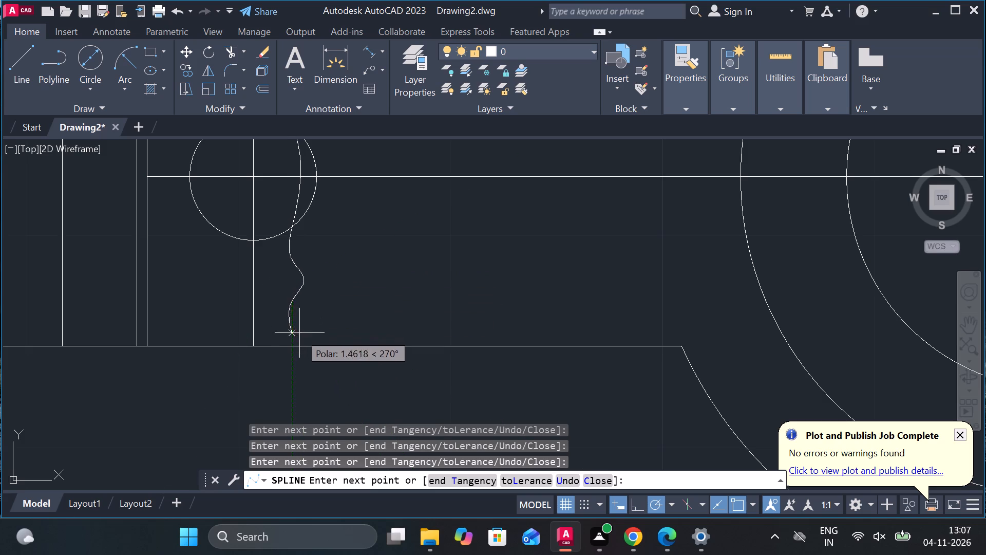
left_click(303, 344)
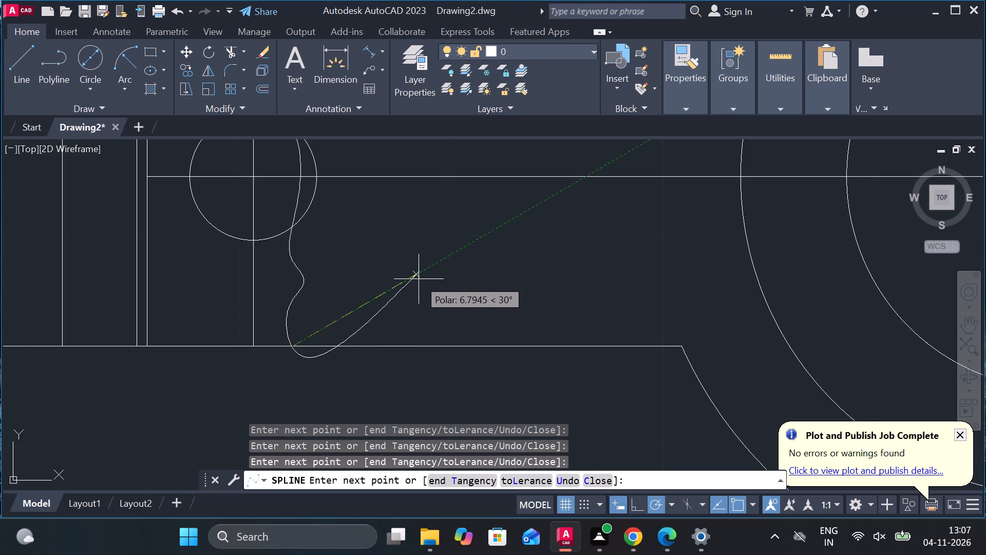
key("Return")
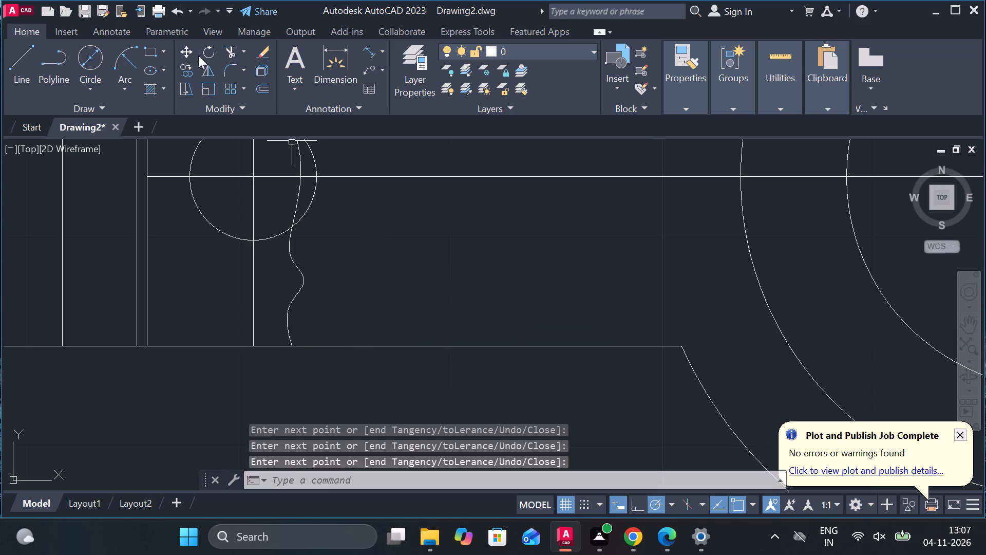
Trim away the portion of the wavy spline break line that lies inside the left arm's hole circle.
left_click(219, 47)
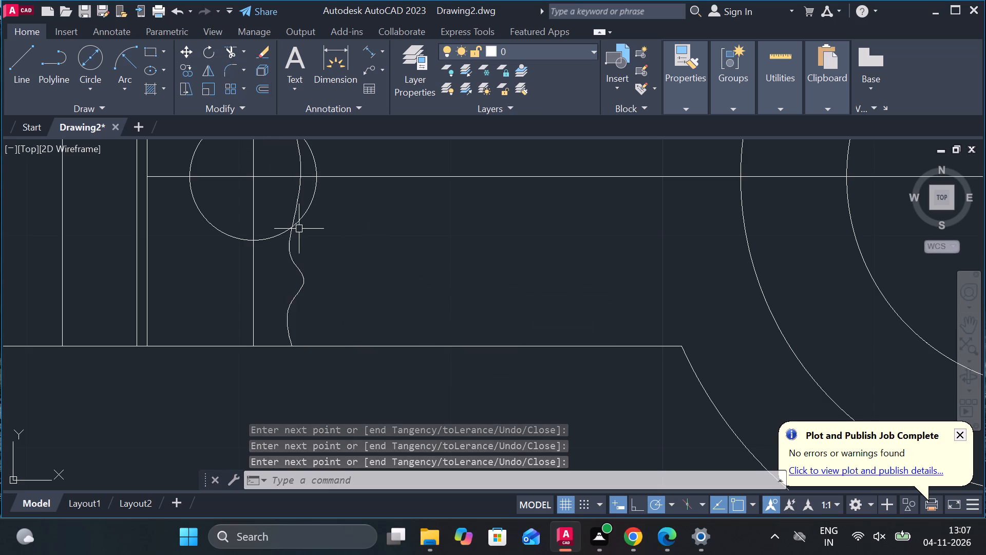
left_click(229, 45)
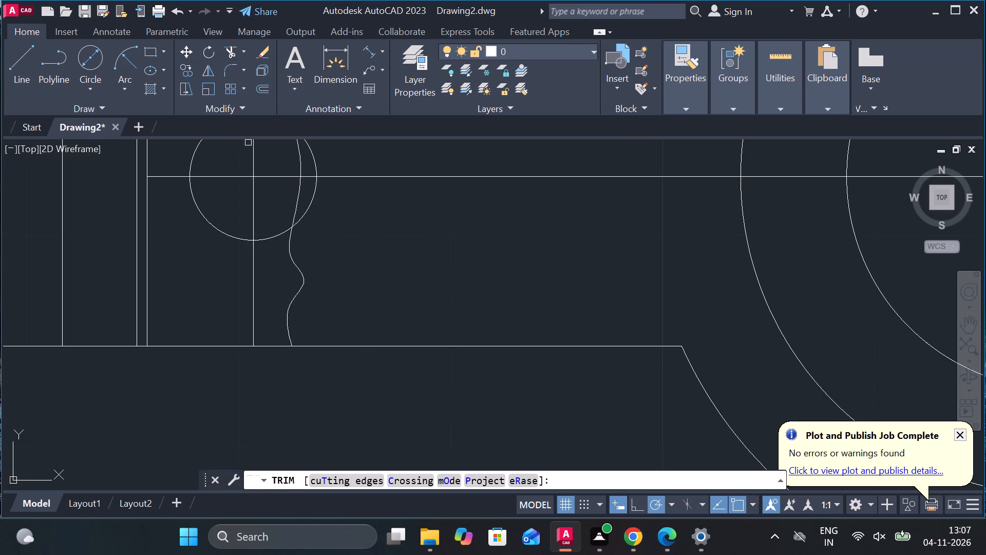
left_click(298, 195)
left_click(298, 159)
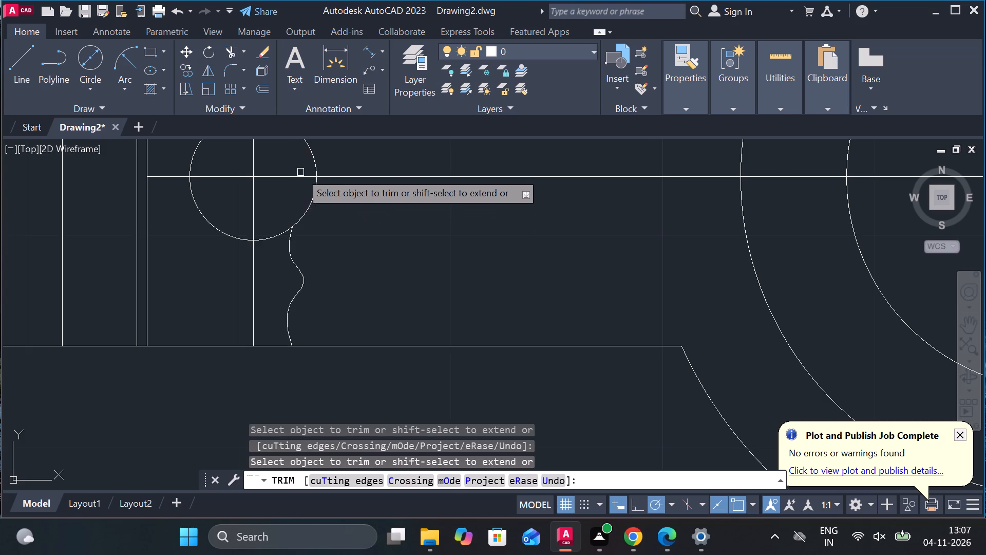
scroll(303, 180, "down", 3)
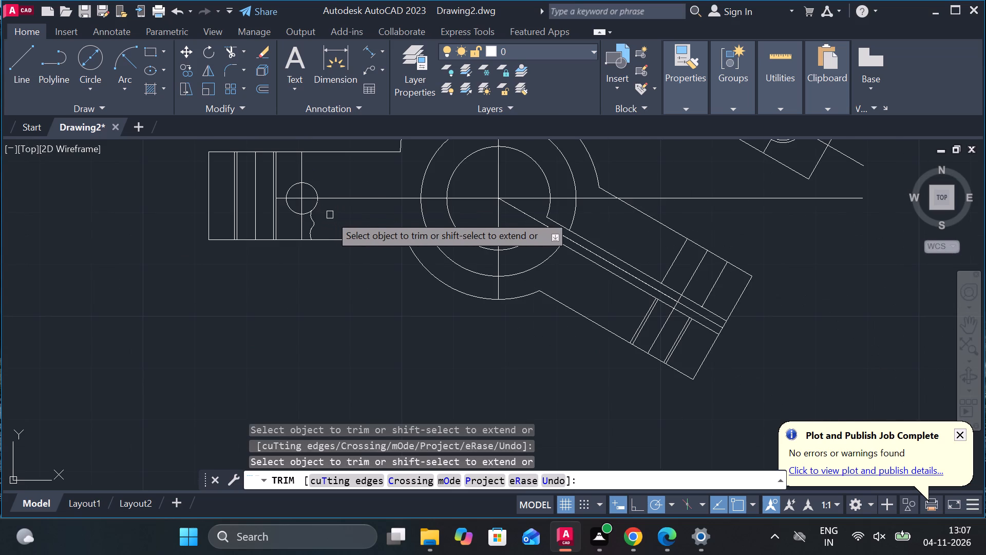
key("ctrl+z")
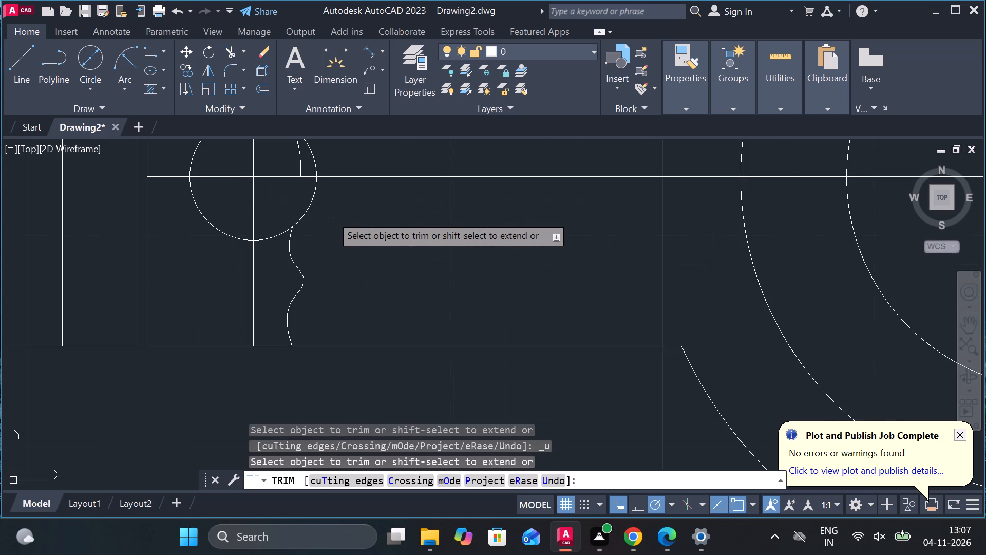
scroll(341, 213, "down", 3)
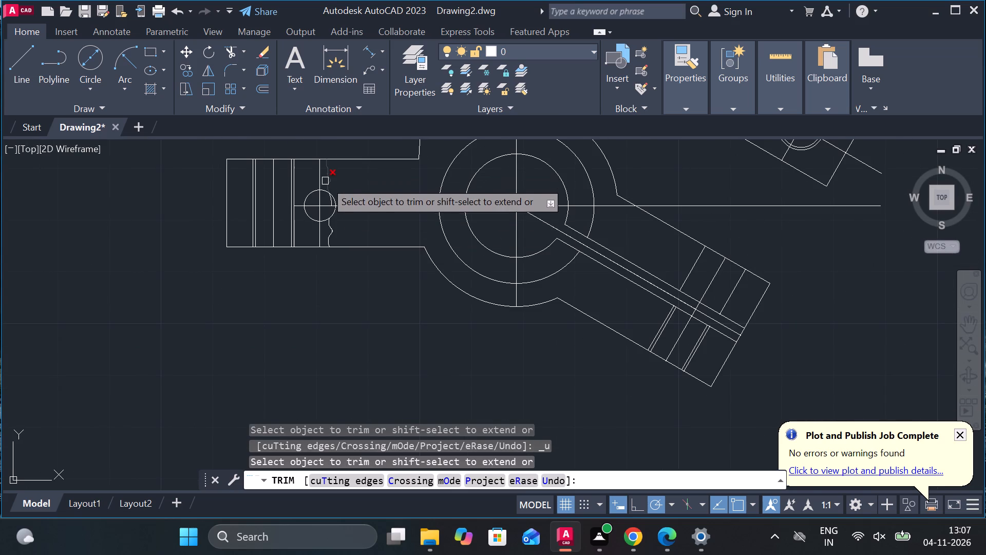
scroll(332, 169, "up", 2)
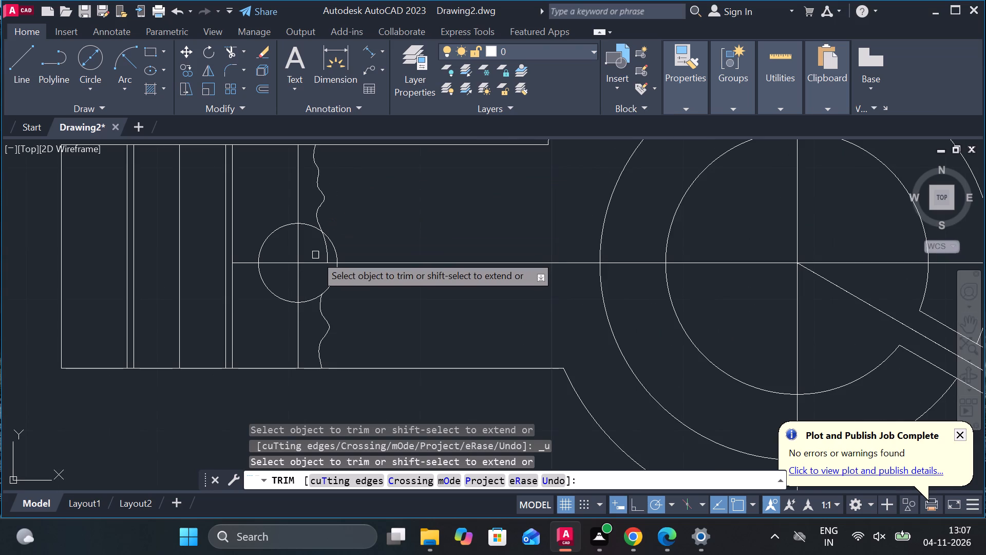
left_click(325, 250)
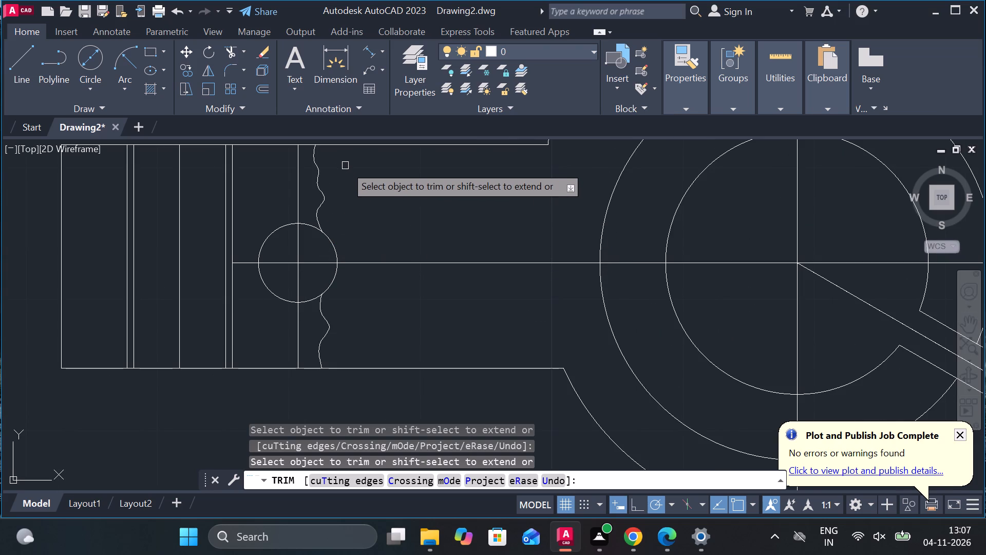
key("Escape")
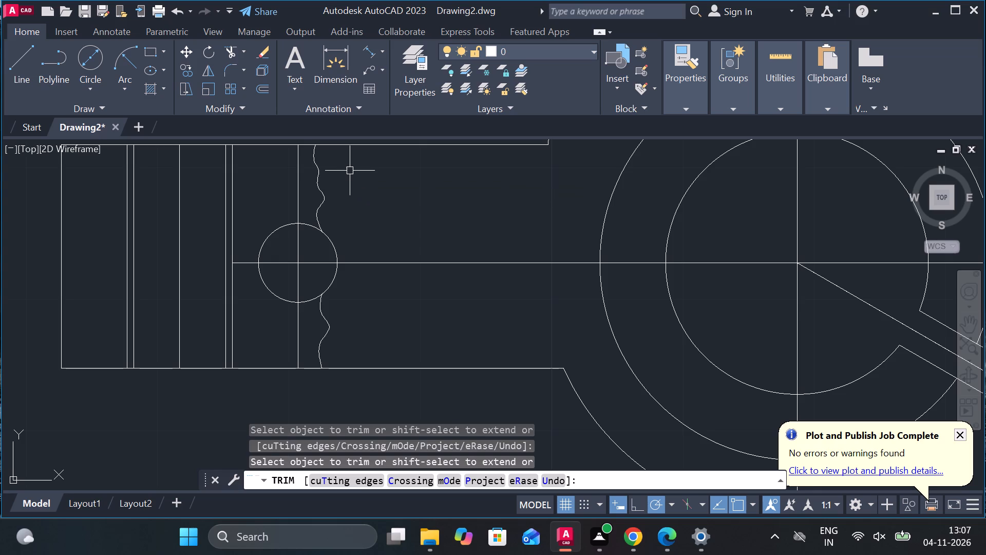
Switch the upper break-line spline above the left arm's hole from control vertices to fit-point editing.
left_click(322, 190)
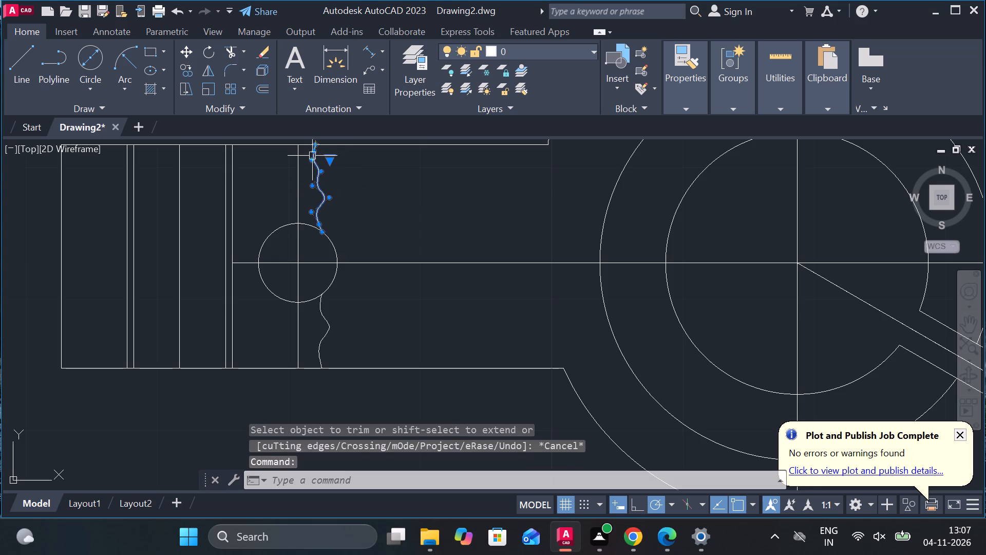
scroll(313, 144, "up", 4)
scroll(377, 168, "up", 2)
scroll(373, 168, "down", 2)
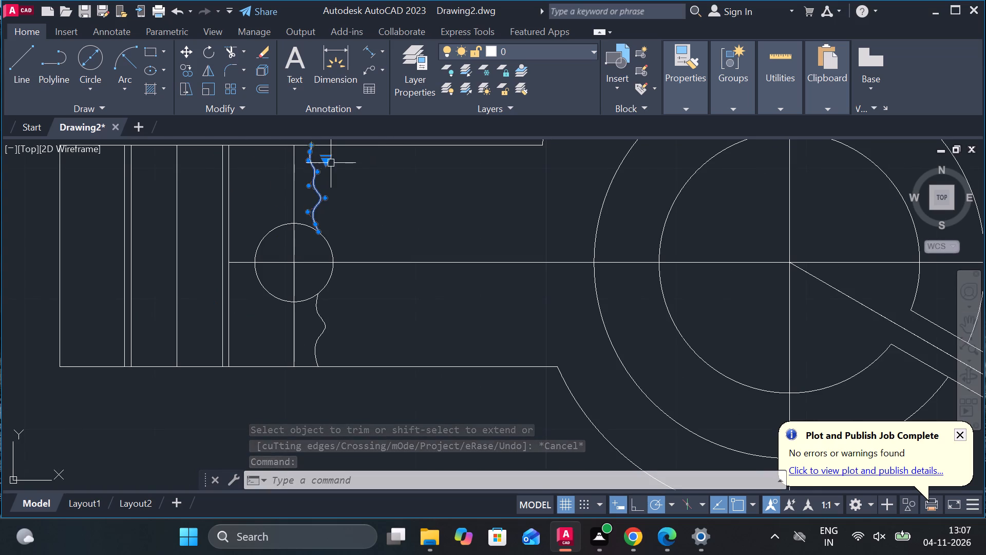
left_click(326, 163)
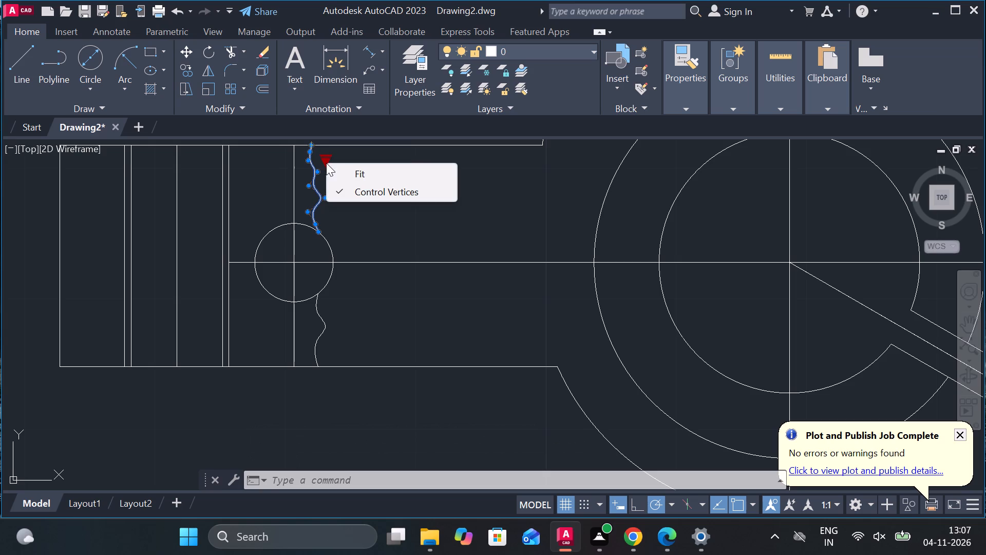
left_click(362, 175)
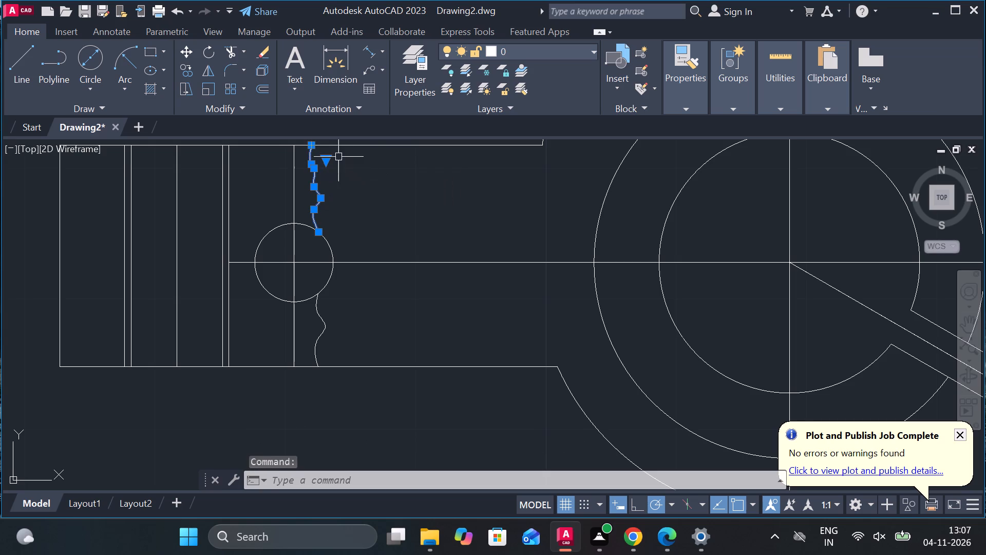
Shift the upper break line's top end about 1.02 along the arm's edge and its next two fit points inward, toward the central circles.
left_click(310, 143)
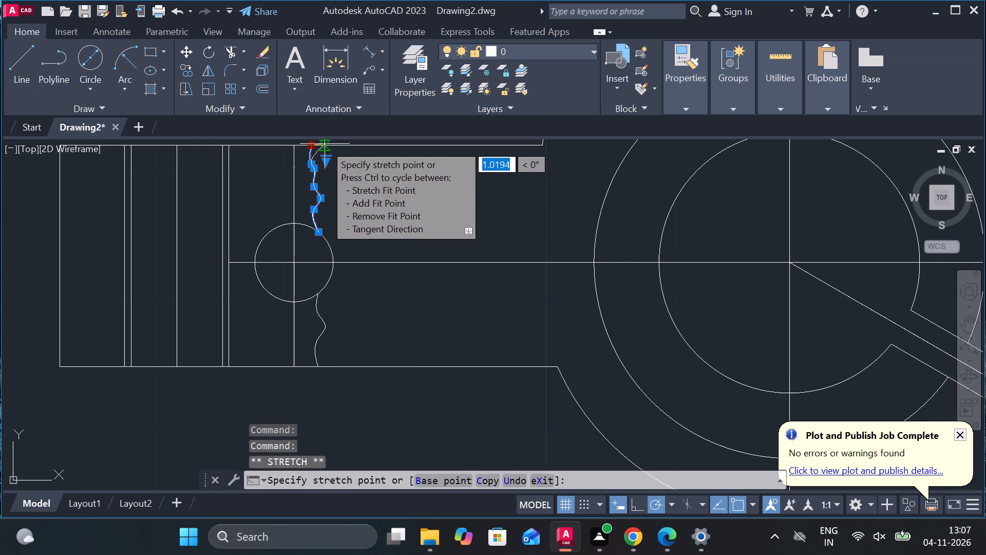
left_click(325, 144)
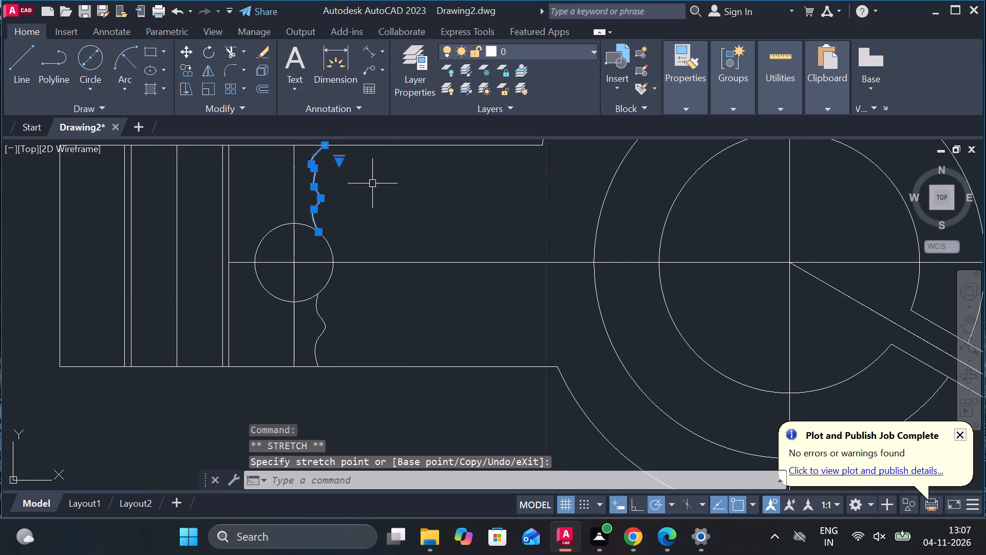
scroll(318, 139, "up", 3)
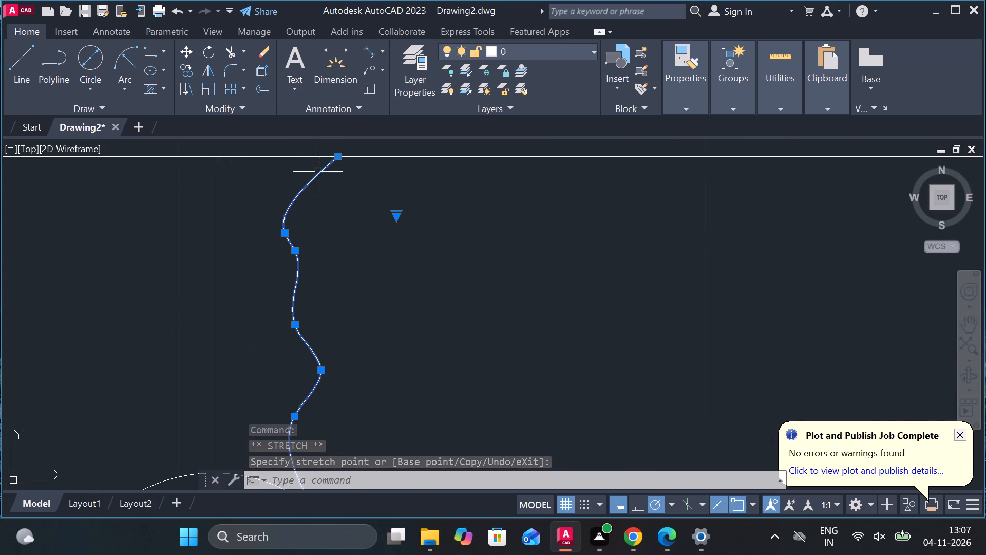
left_click(280, 235)
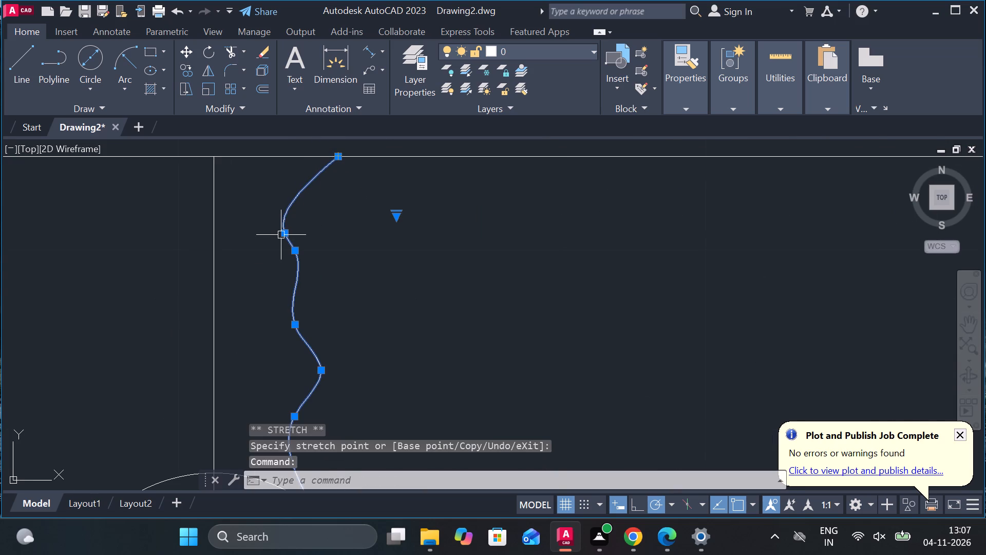
left_click(286, 235)
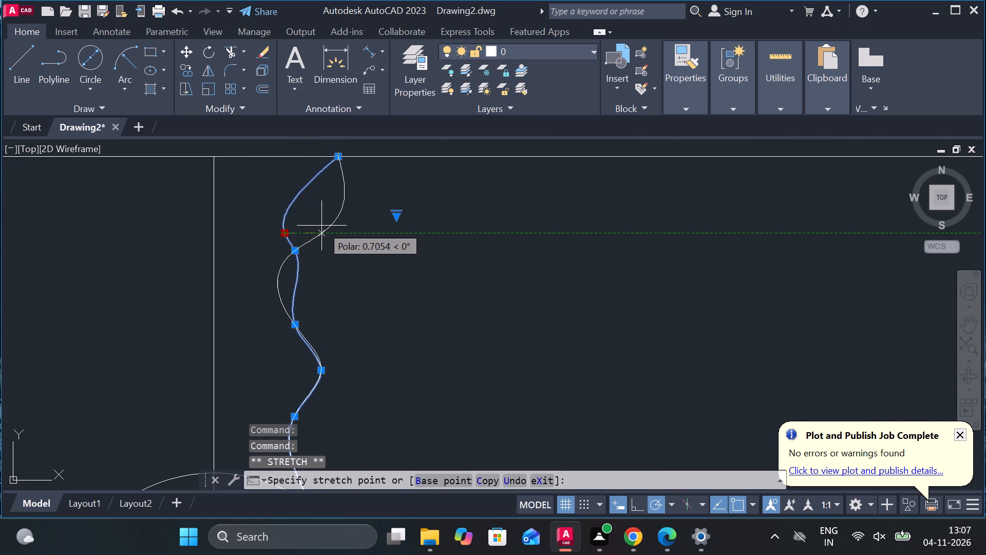
left_click(321, 226)
left_click(292, 252)
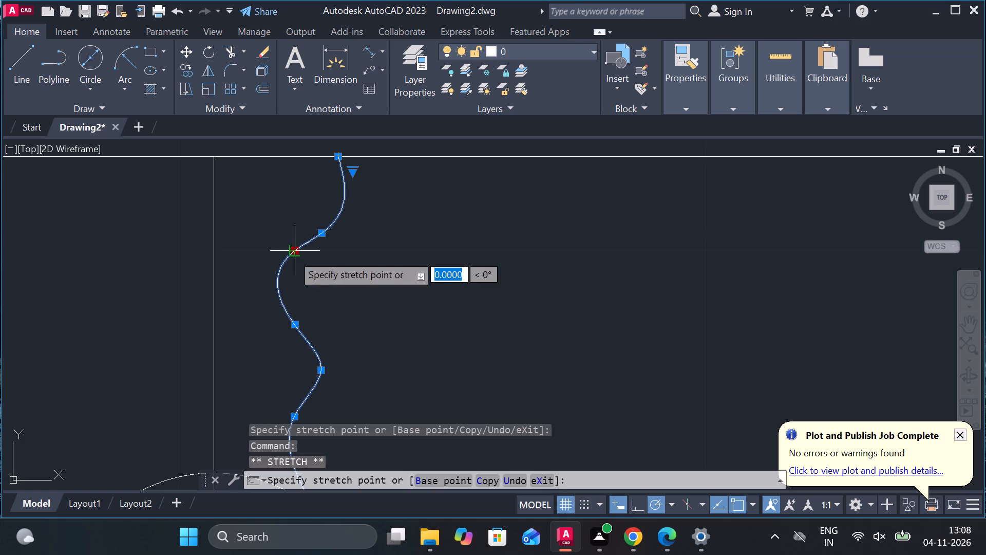
left_click(332, 273)
scroll(364, 275, "down", 2)
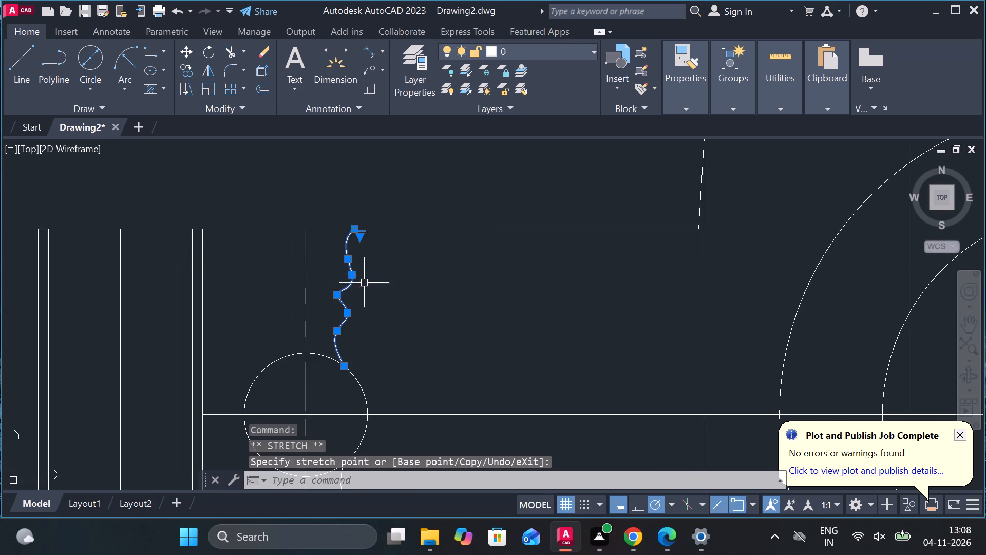
Move the upper break line's fourth and sixth fit points from the top away from the hole's vertical centre line, toward the central circles.
left_click(338, 294)
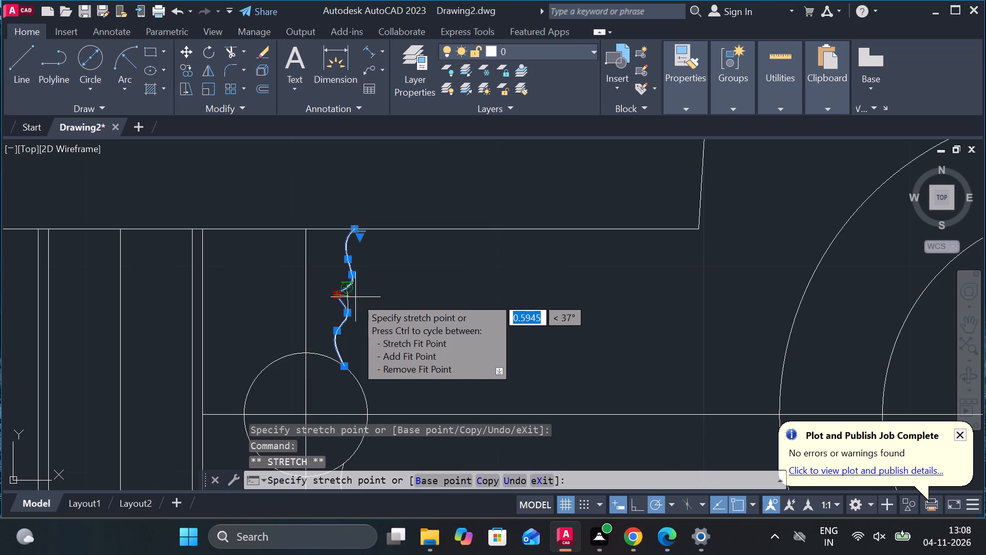
left_click(351, 298)
scroll(386, 280, "down", 2)
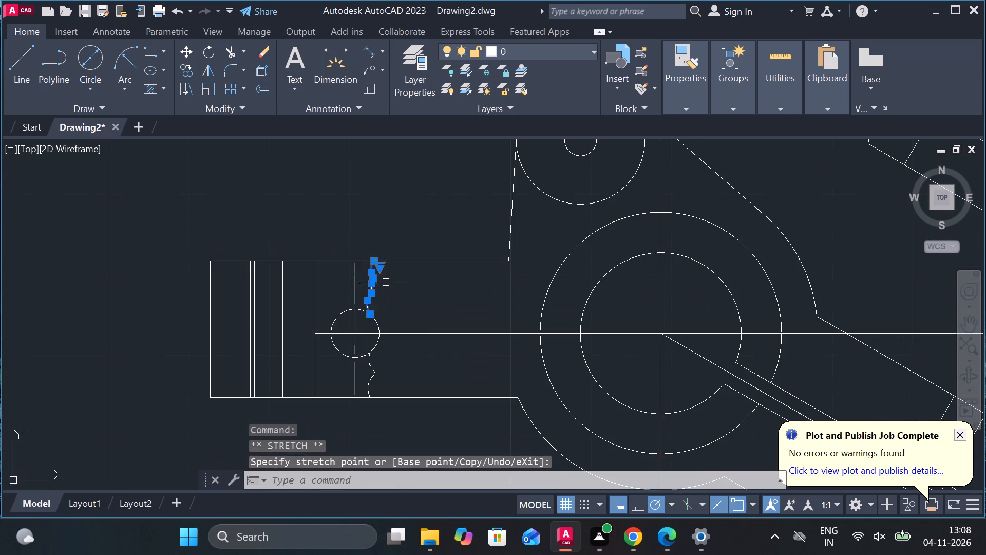
scroll(371, 299, "up", 4)
left_click(331, 306)
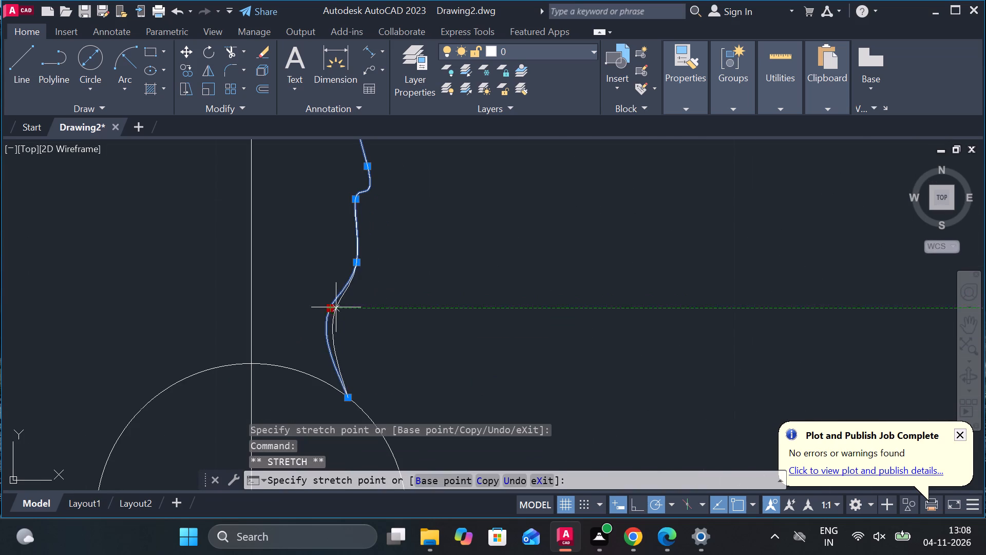
left_click(357, 313)
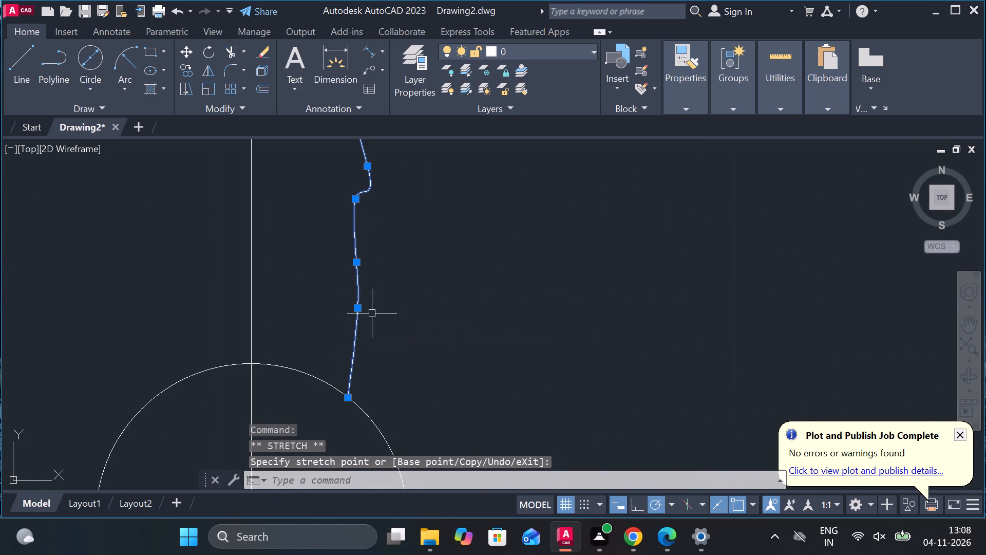
Move the upper break line's third fit point from the top about 0.52, and its second similarly, back toward the hole's vertical centre line.
scroll(377, 225, "up", 3)
scroll(377, 221, "down", 3)
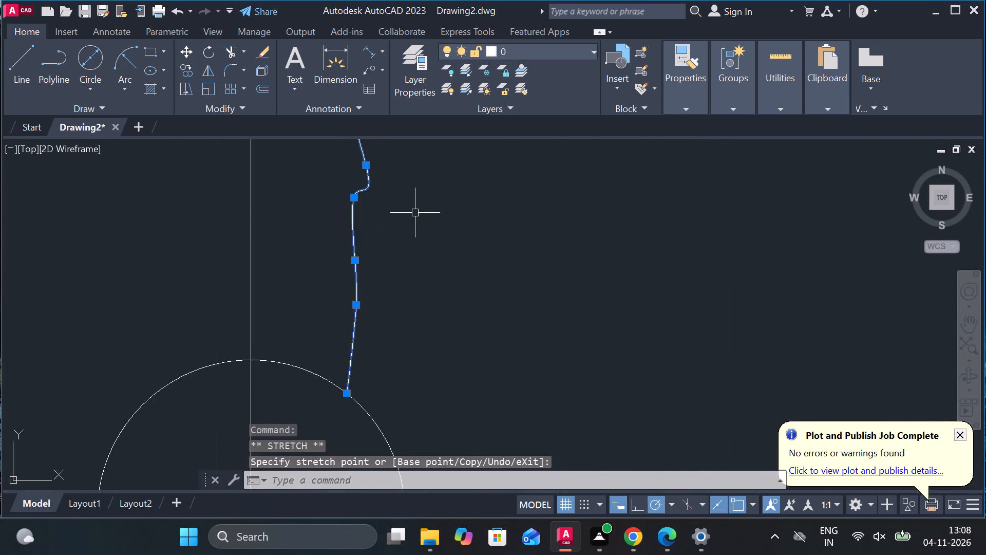
scroll(415, 213, "down", 1)
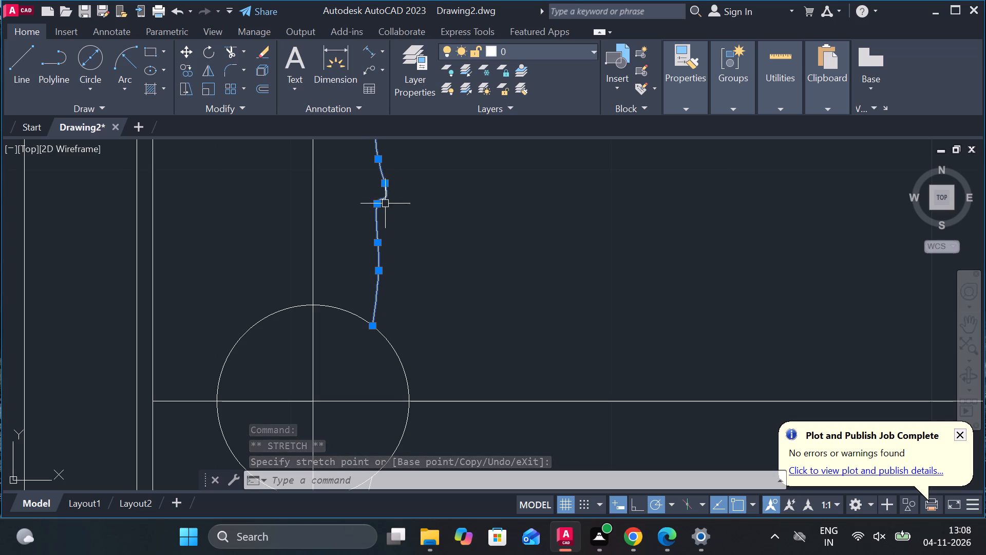
left_click(385, 181)
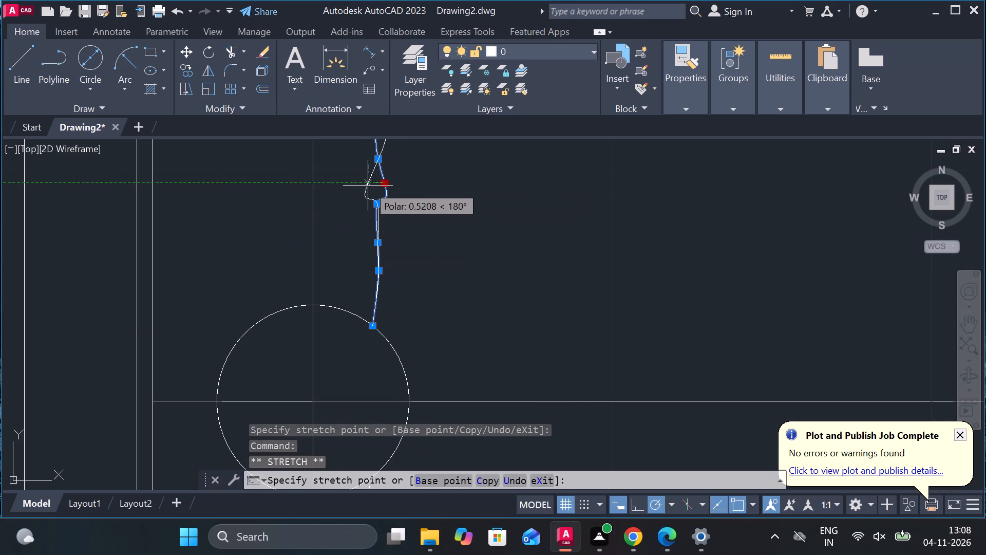
left_click(368, 187)
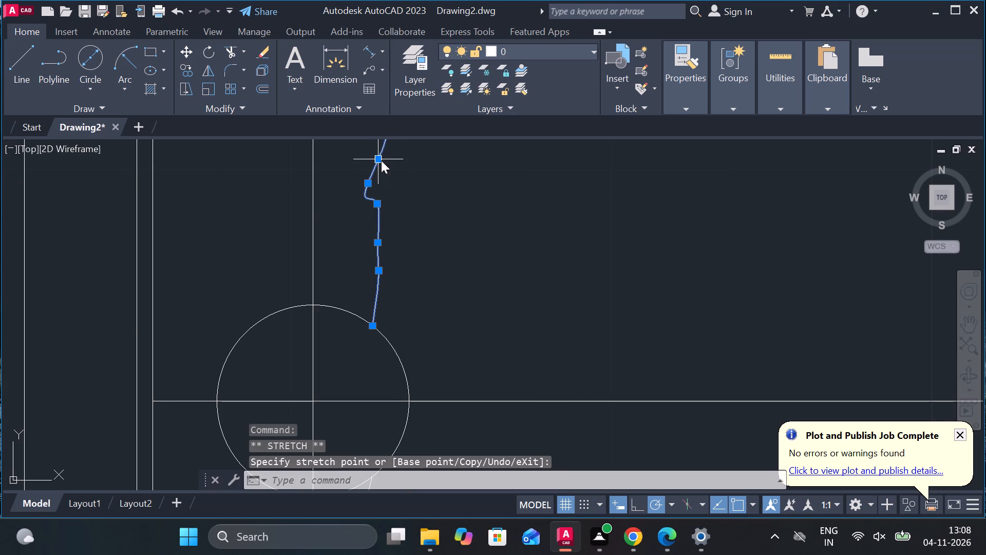
left_click(381, 160)
left_click(361, 156)
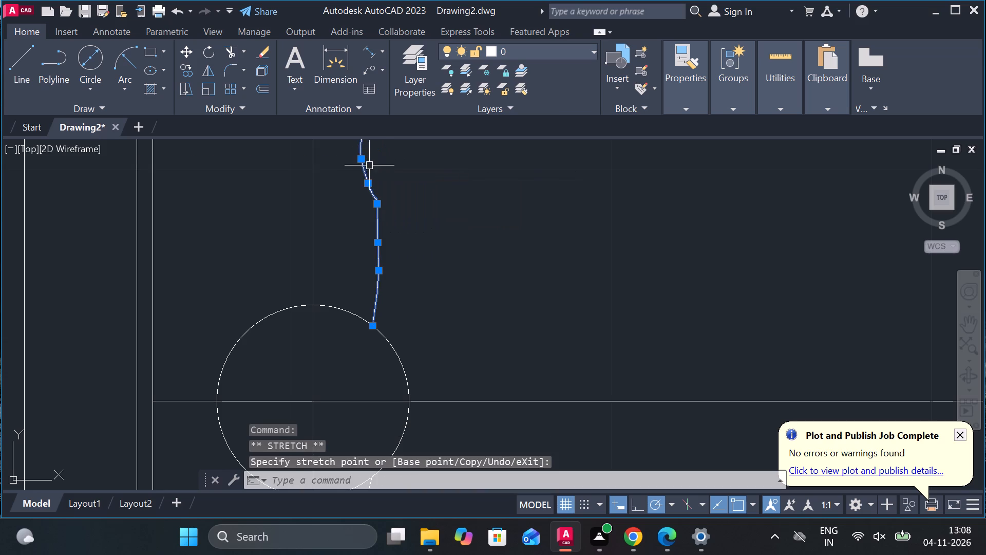
Move the upper break line's third fit point from the top up and toward the central circles, and its second likewise.
scroll(377, 170, "down", 2)
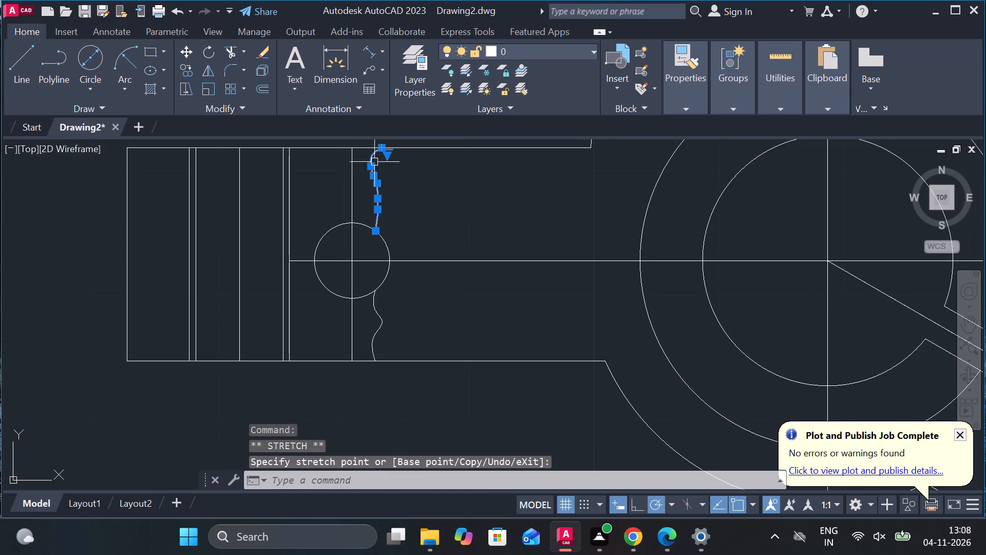
scroll(375, 156, "up", 3)
left_click(347, 205)
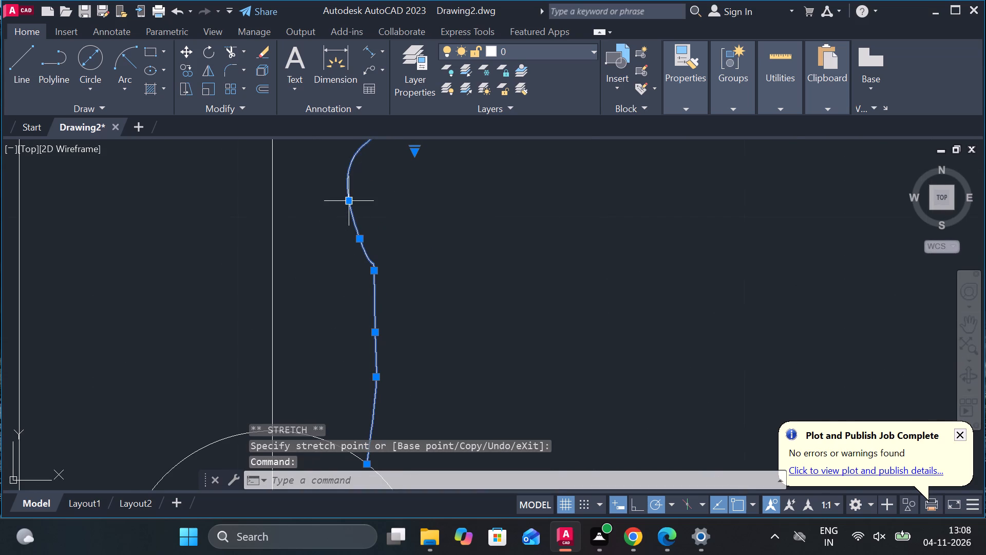
left_click(348, 199)
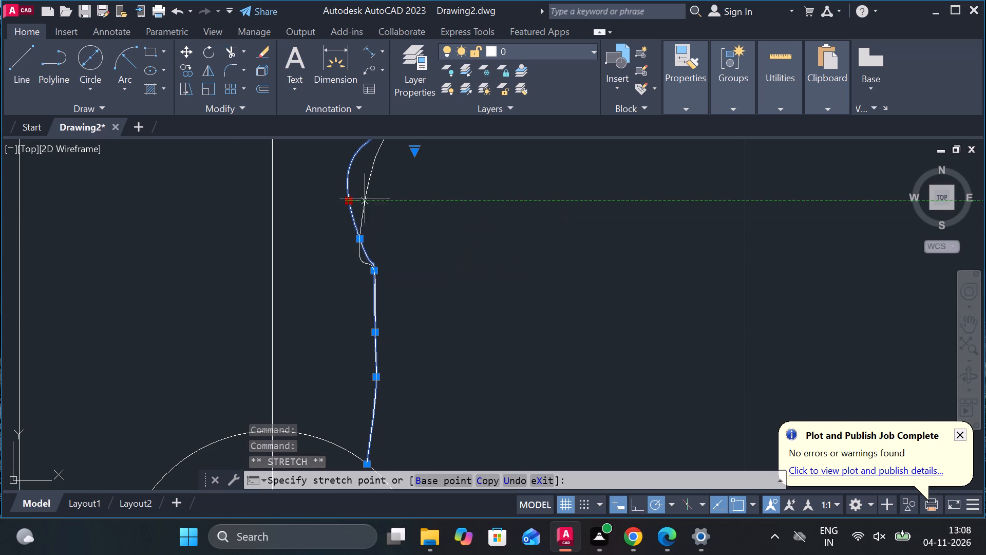
left_click(358, 197)
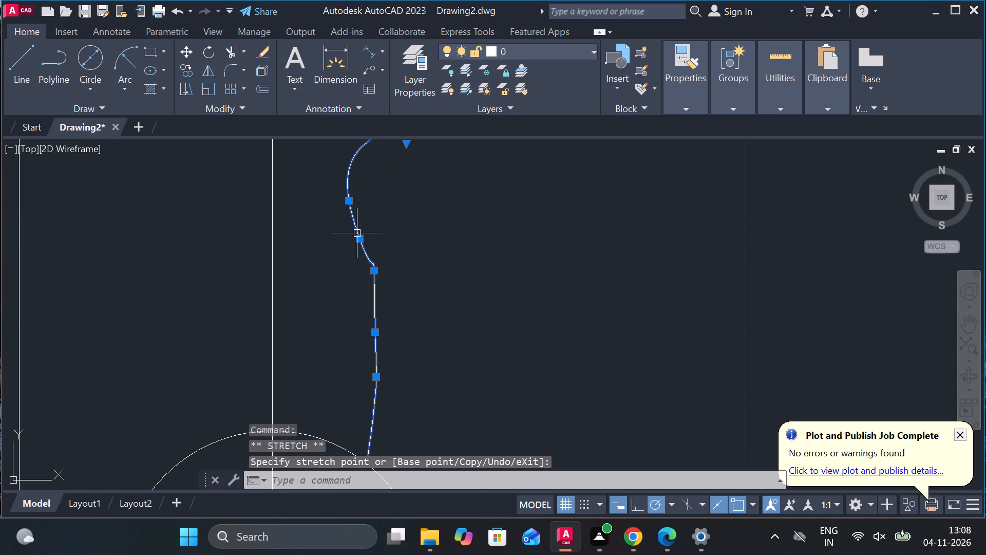
left_click(359, 240)
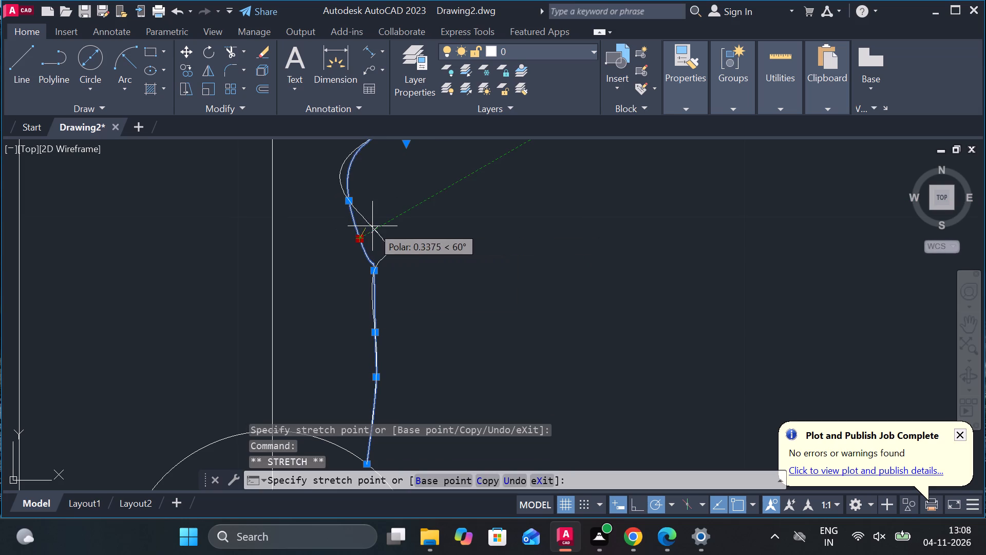
left_click(370, 226)
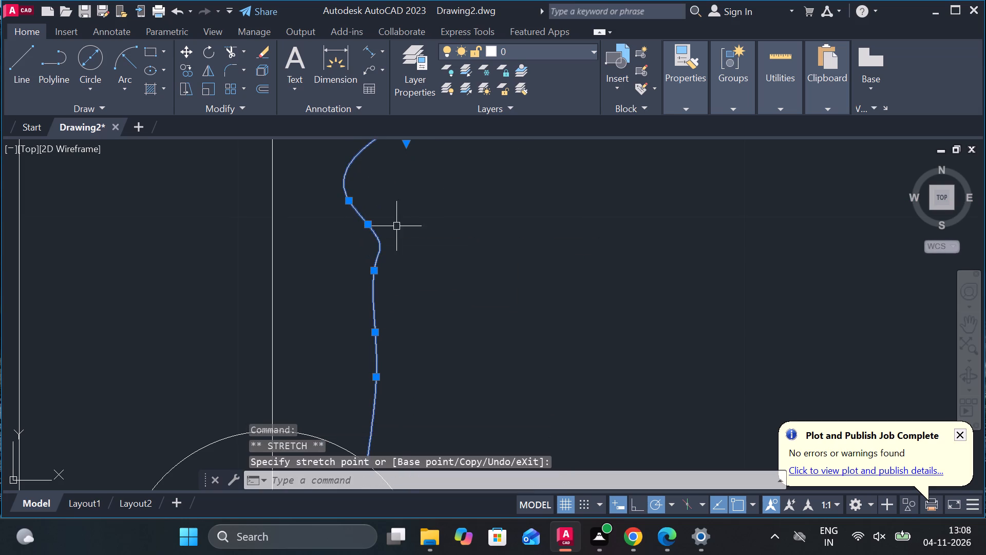
scroll(410, 217, "down", 1)
left_click(374, 208)
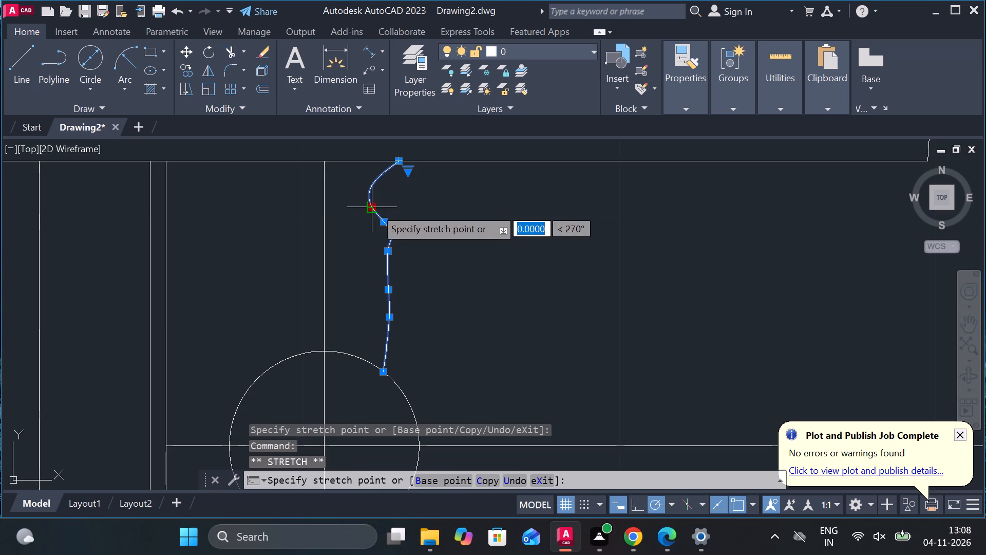
left_click(388, 199)
scroll(412, 199, "down", 1)
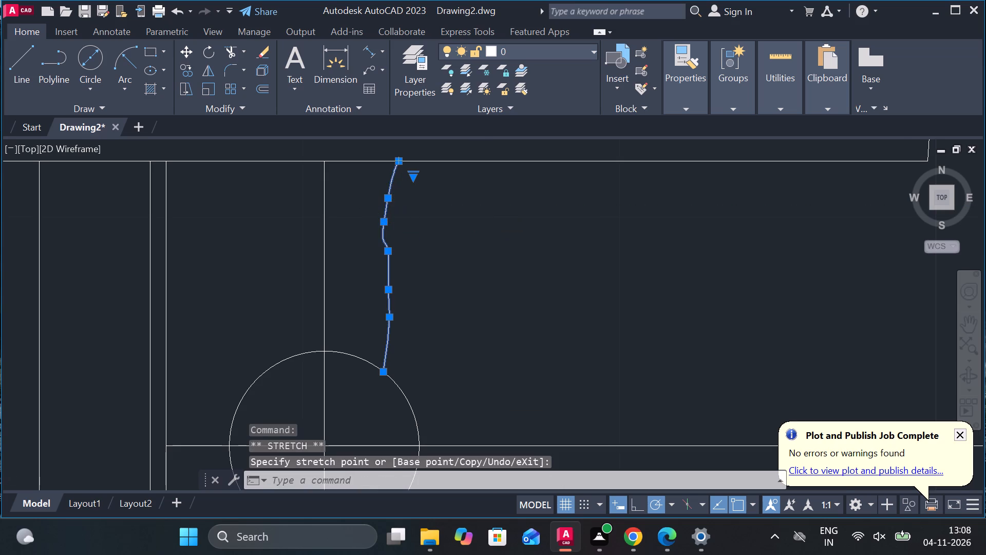
Move the upper break line's fifth fit point from the top toward the central circles and try to nudge the fourth the same way.
scroll(397, 250, "up", 2)
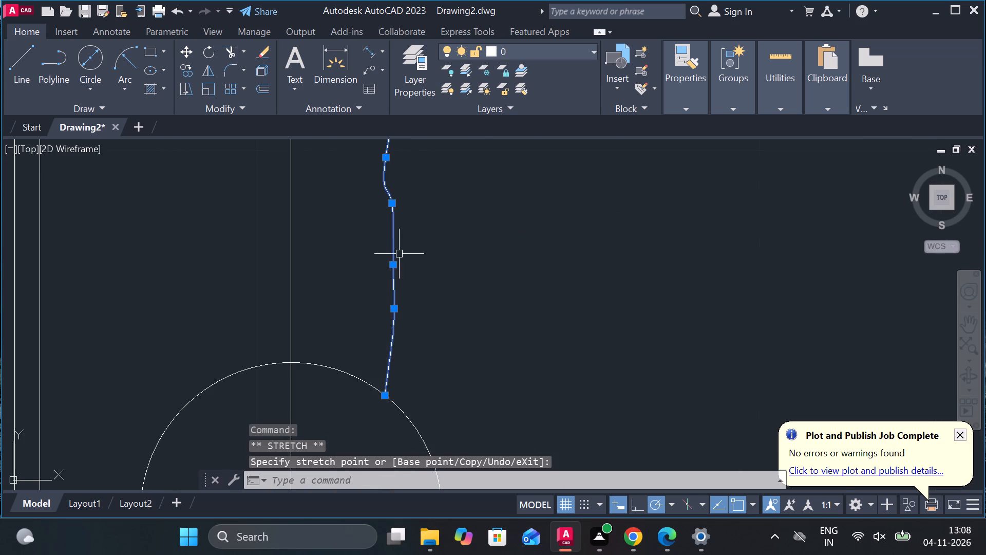
left_click(392, 266)
left_click(406, 267)
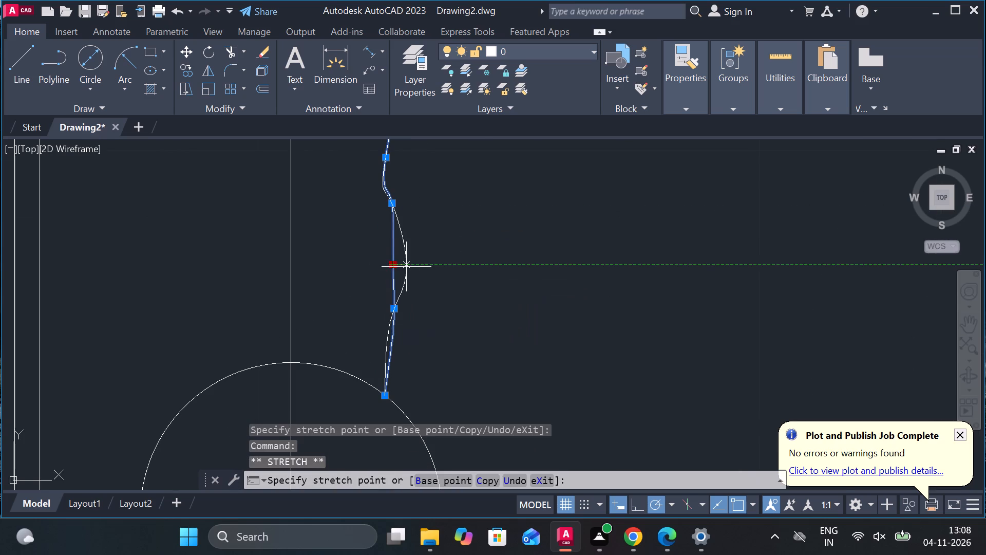
scroll(452, 244, "down", 2)
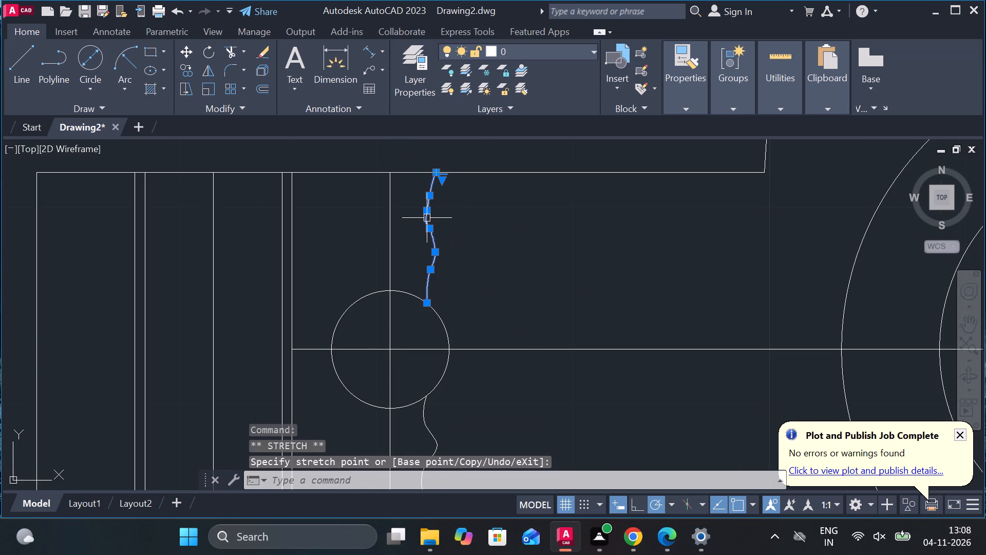
scroll(426, 217, "up", 1)
left_click(430, 235)
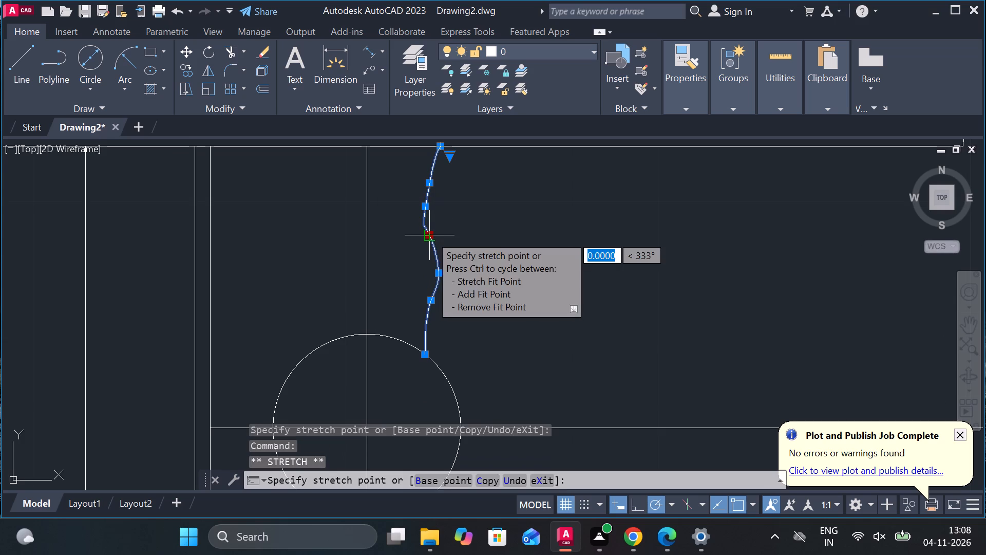
left_click(436, 234)
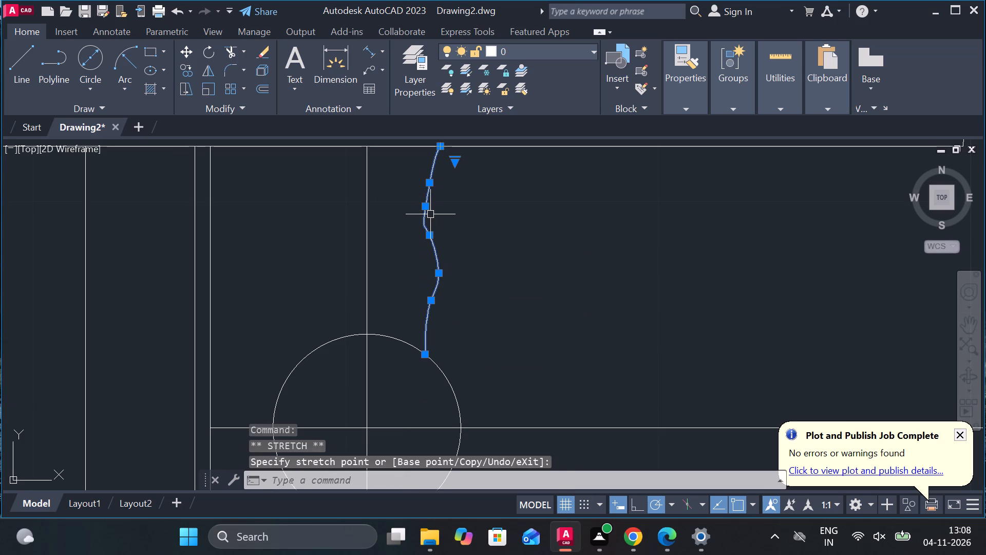
Shift the upper break line's third and second fit points from the top further toward the central circles and finish editing the spline.
left_click(425, 207)
left_click(437, 210)
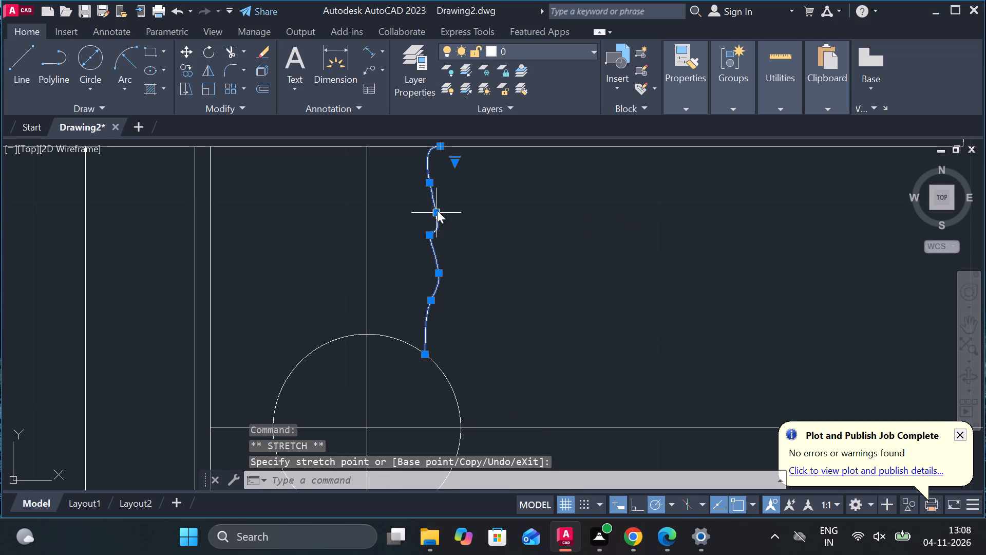
left_click(430, 183)
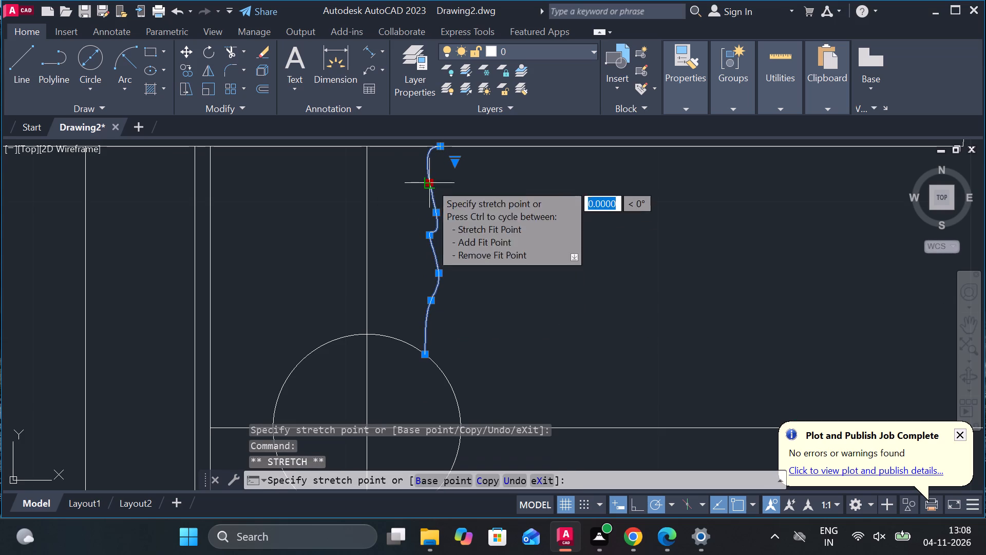
left_click(446, 189)
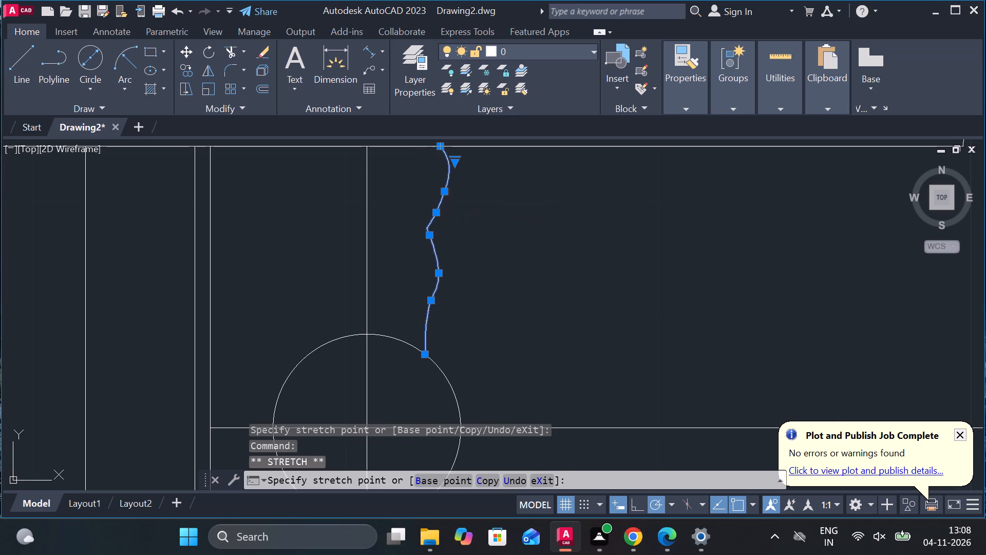
scroll(474, 201, "down", 1)
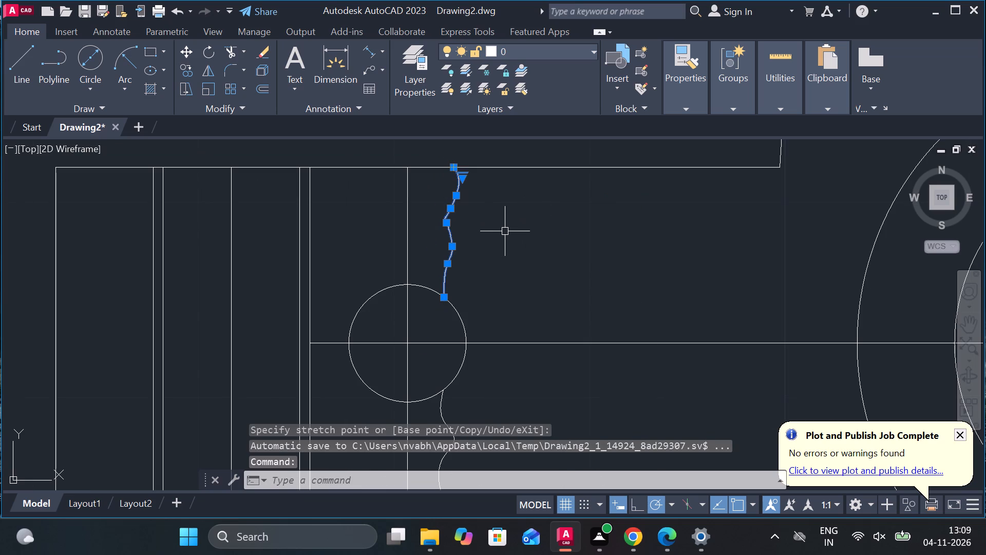
key("Escape")
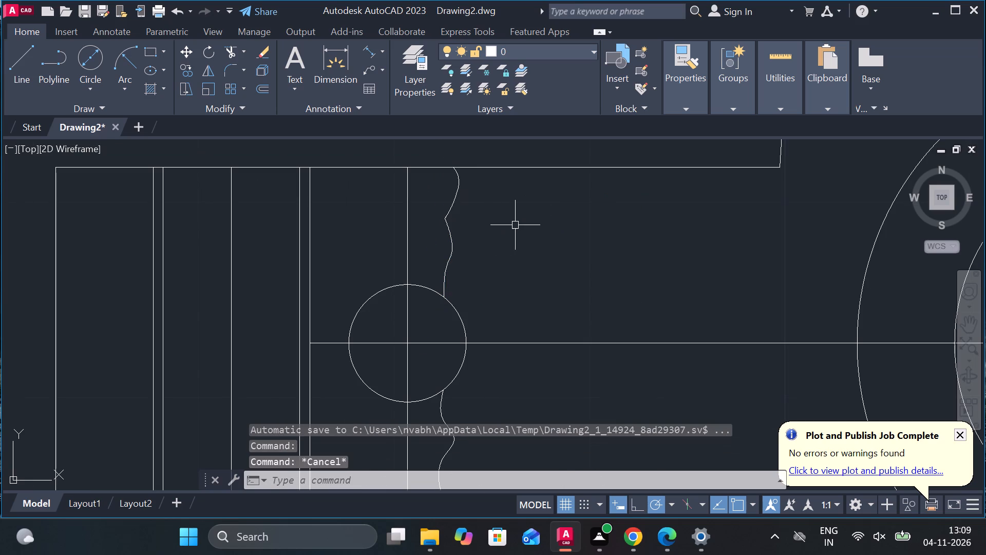
Extend both ends of the left arm's centre line, midway between its two pairs of vertical lines, slightly beyond the arm's upper and lower edges.
scroll(511, 227, "down", 3)
scroll(534, 268, "up", 2)
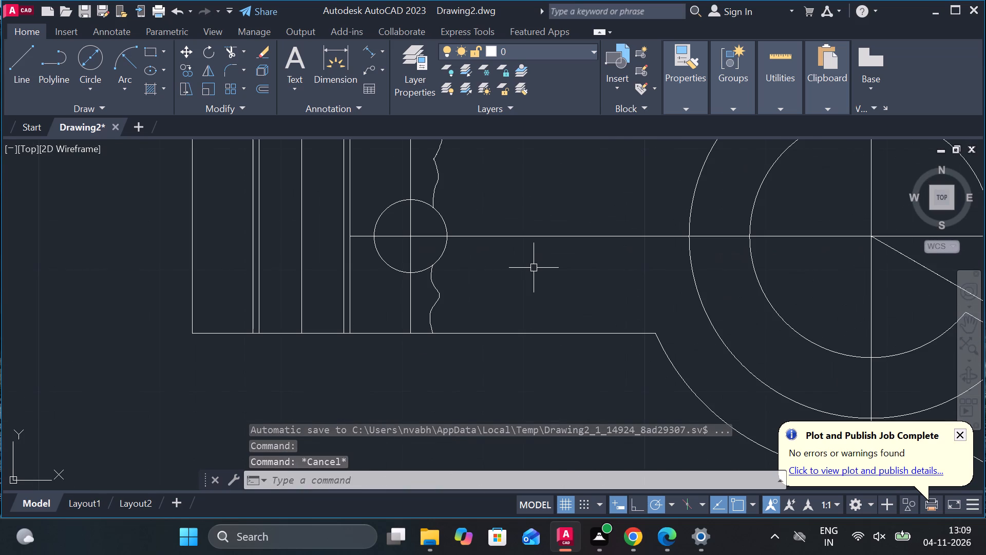
scroll(534, 268, "down", 1)
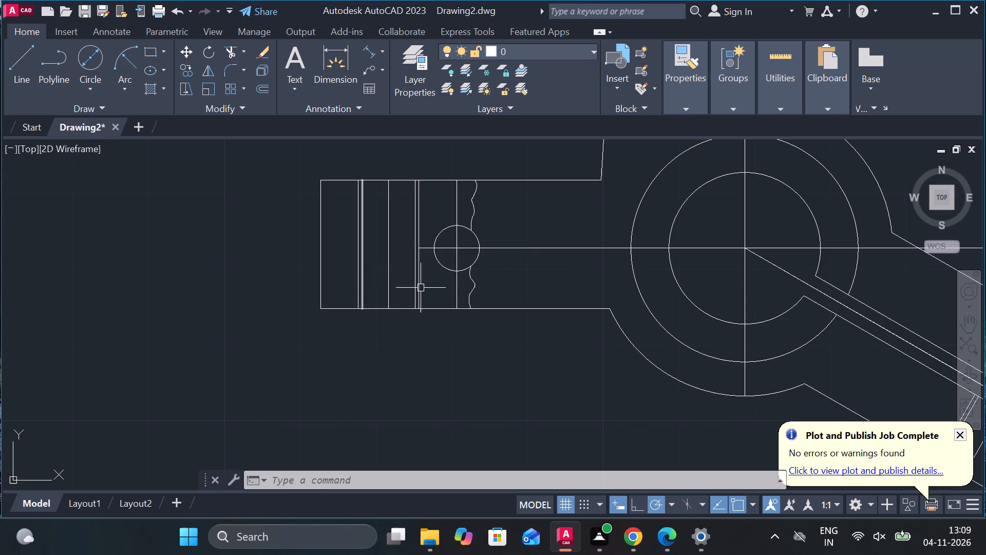
scroll(440, 280, "down", 3)
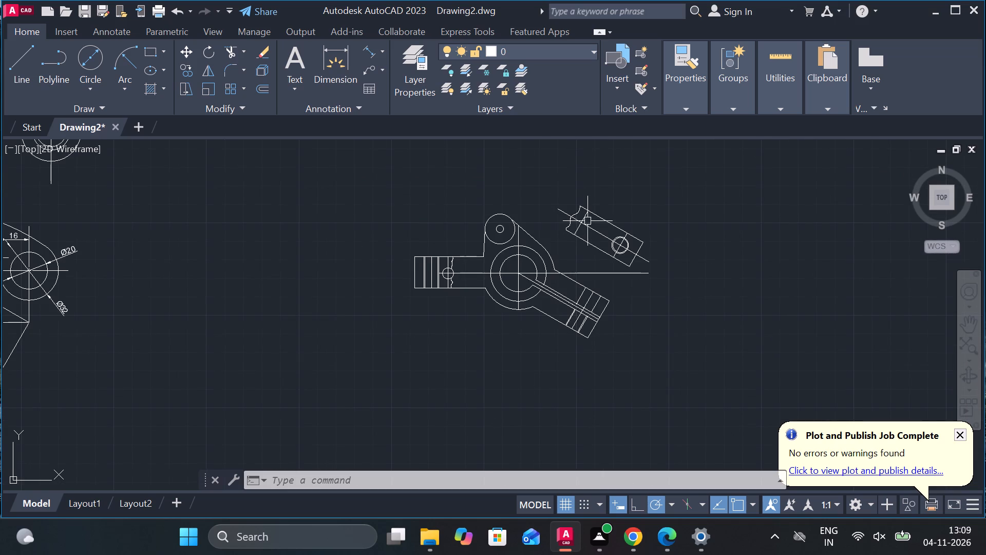
scroll(589, 189, "up", 1)
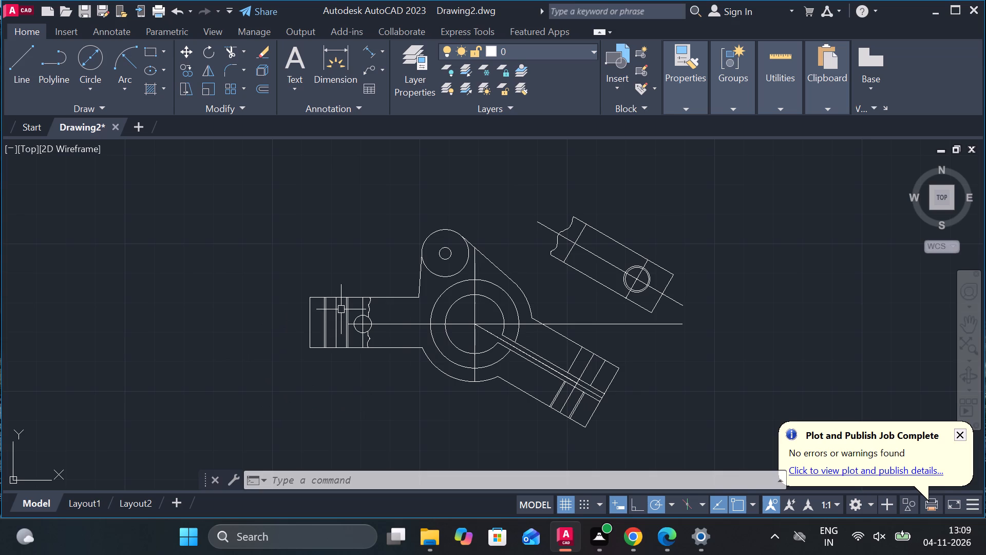
scroll(341, 309, "up", 2)
left_click(321, 326)
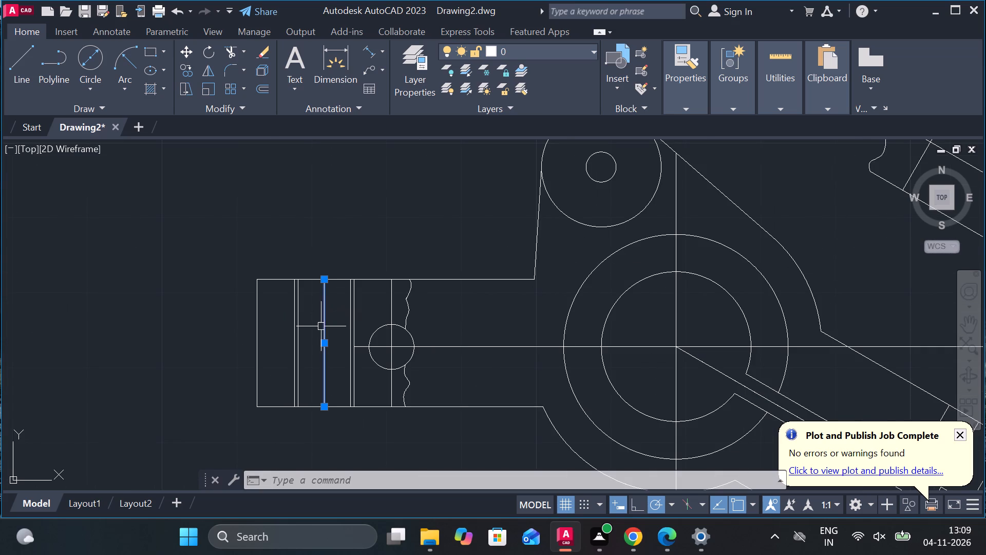
left_click(322, 279)
left_click(325, 259)
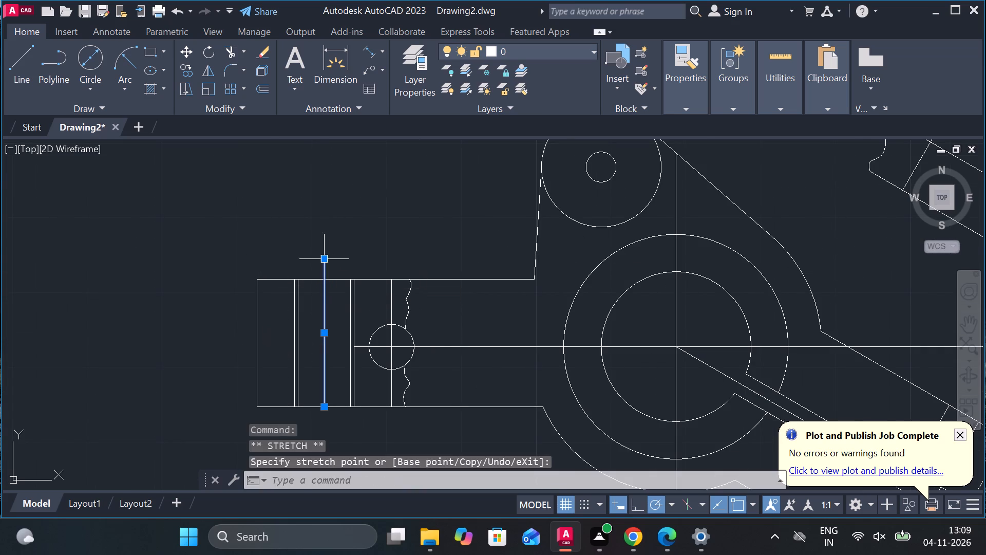
left_click(325, 404)
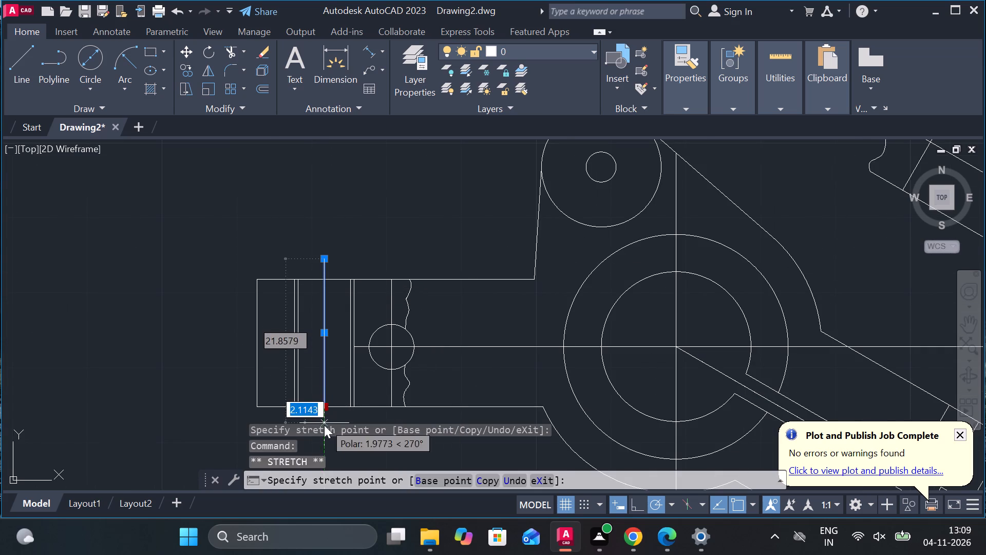
left_click(324, 434)
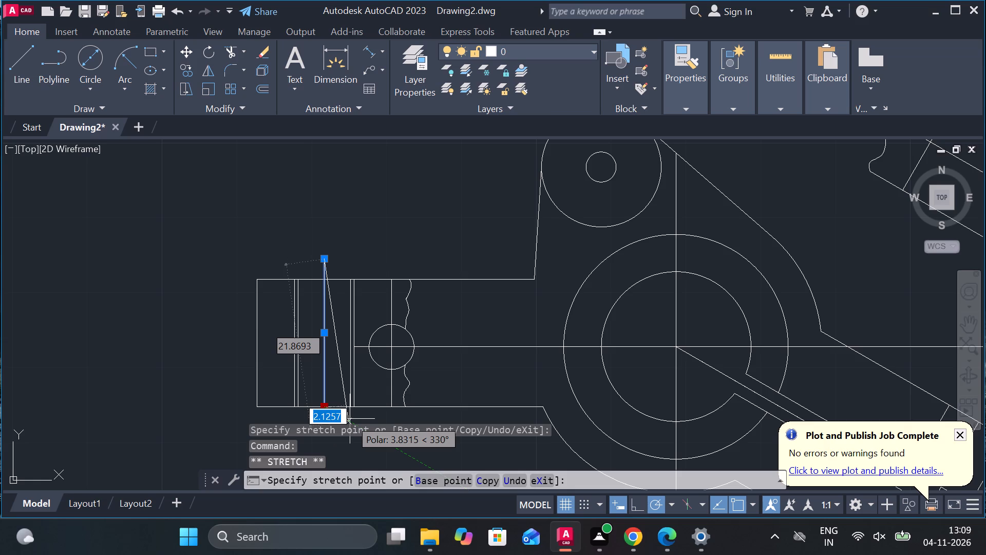
scroll(350, 419, "up", 2)
scroll(350, 419, "down", 3)
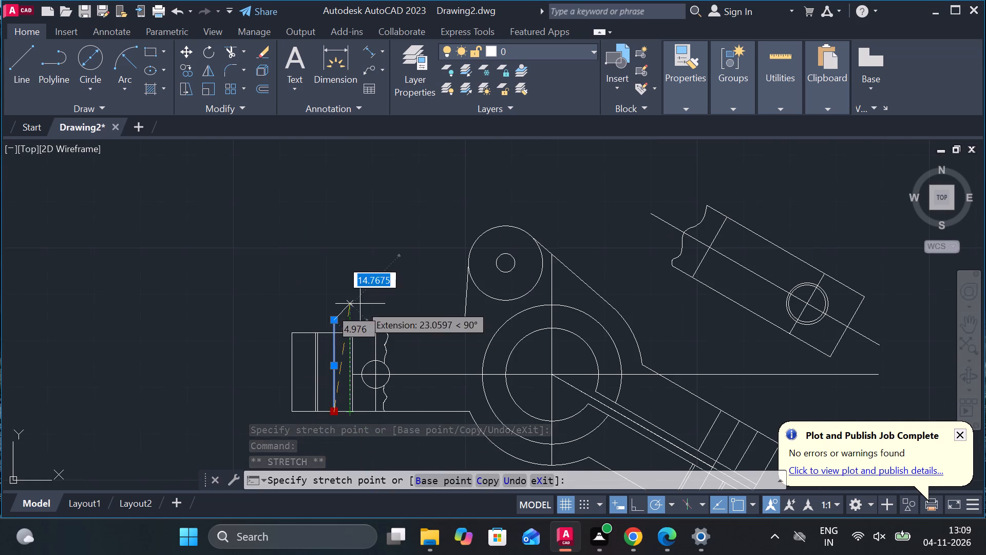
scroll(360, 308, "down", 2)
scroll(351, 391, "up", 3)
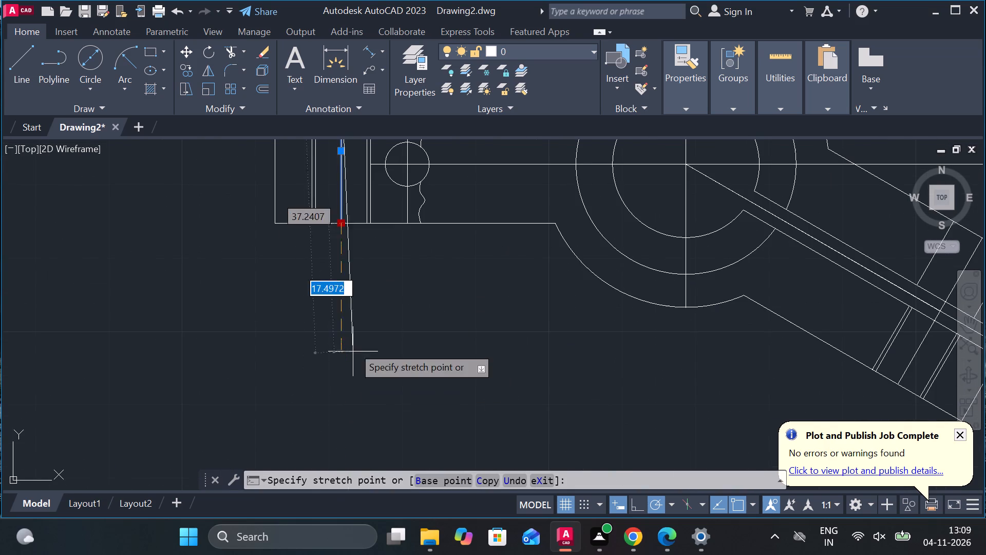
left_click(340, 247)
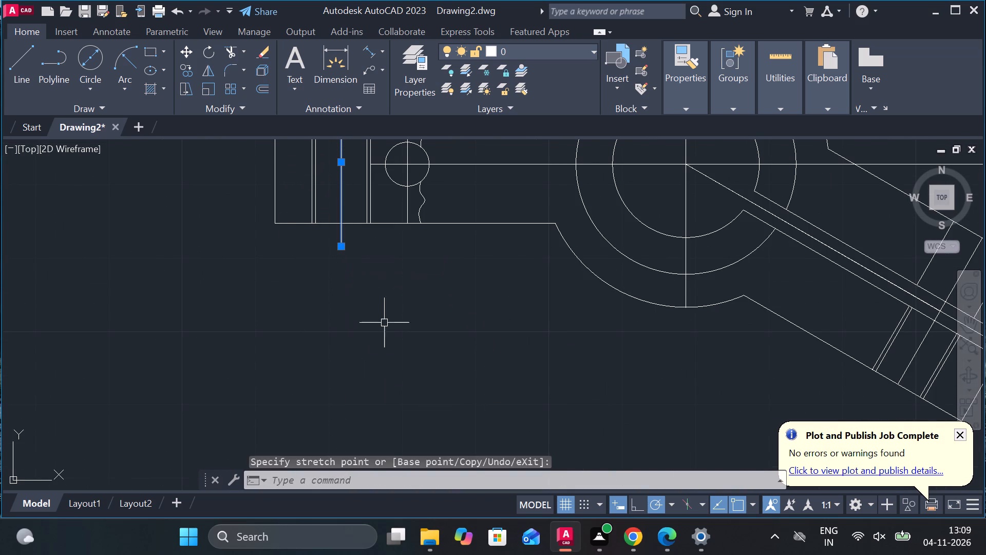
Extend both ends of the 330° arm's transverse centre line along its own direction, beyond the arm's two long edges.
scroll(455, 264, "down", 1)
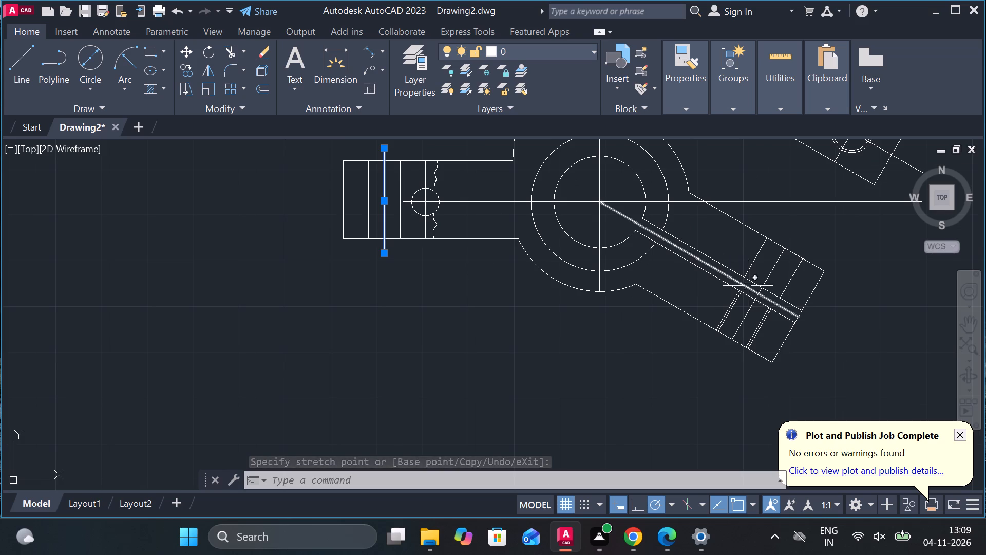
left_click(748, 308)
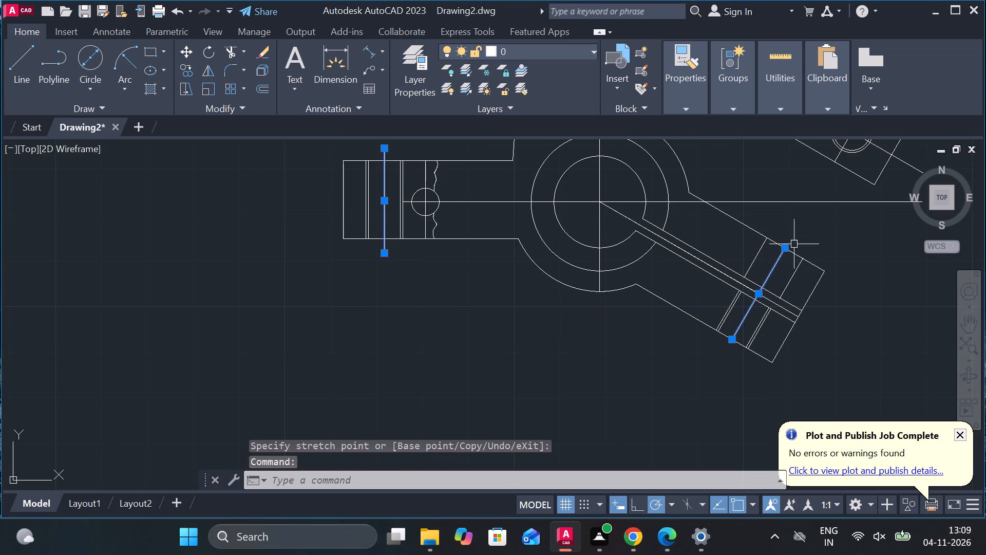
left_click(785, 249)
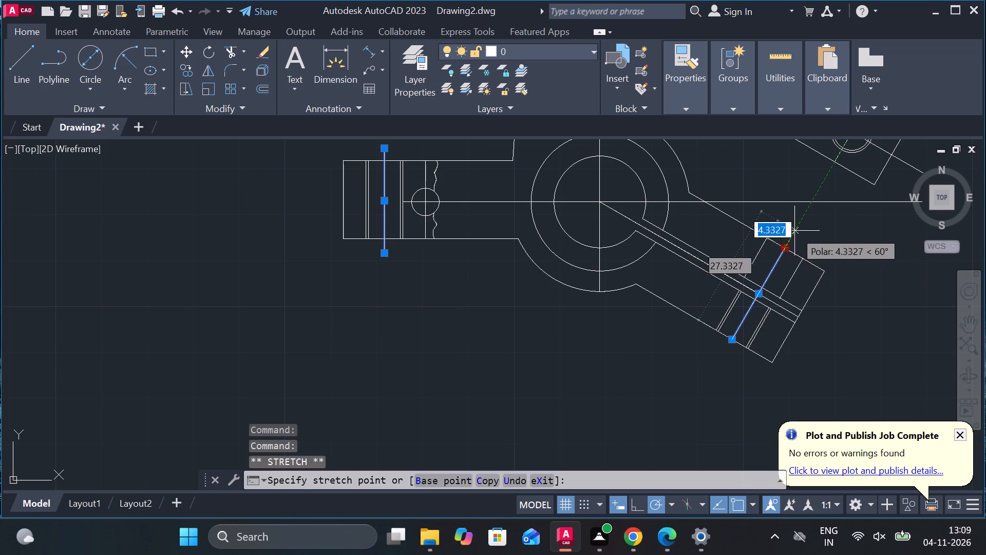
left_click(802, 219)
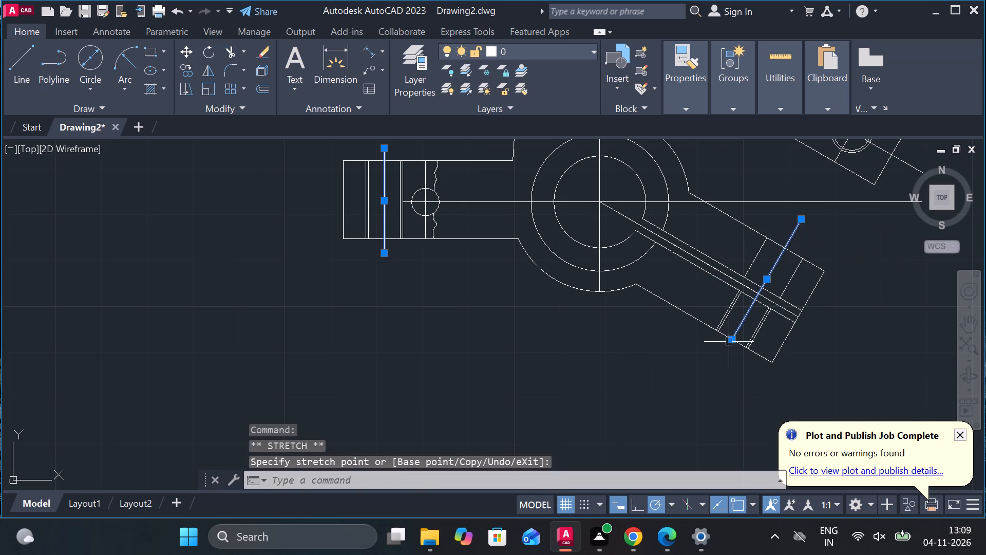
left_click(731, 339)
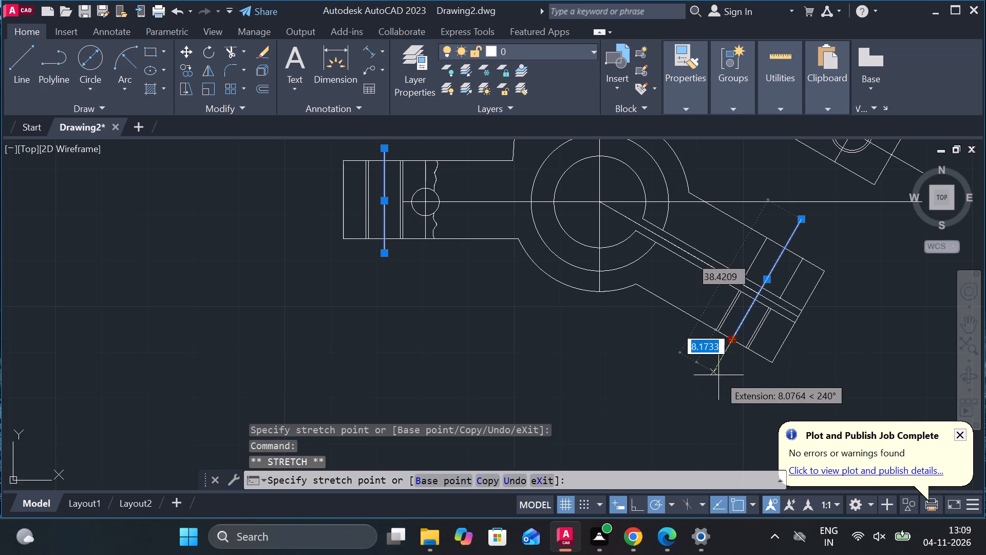
left_click(715, 366)
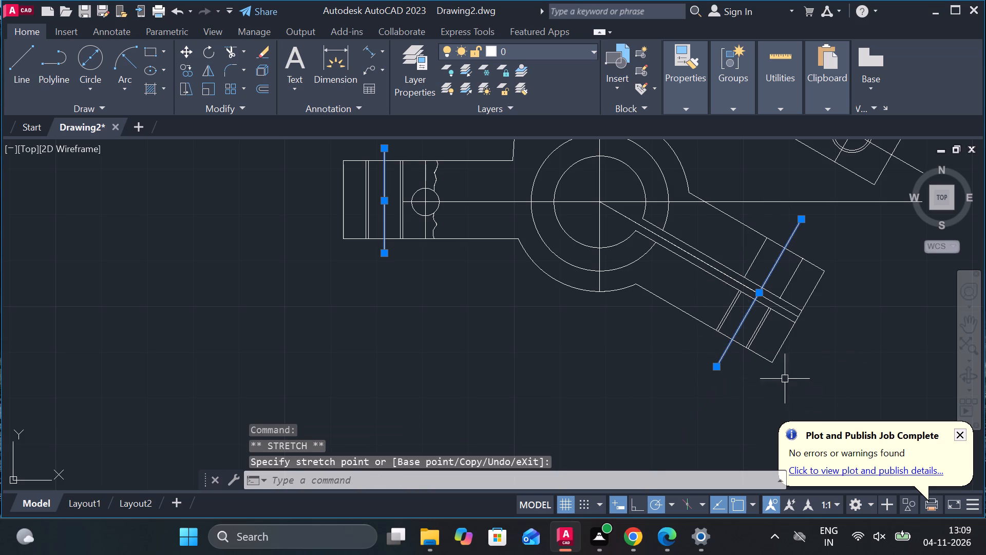
Extend both ends of the projected view's transverse centre line through its concentric circles, along its own direction beyond the view's two long edges.
scroll(839, 275, "down", 2)
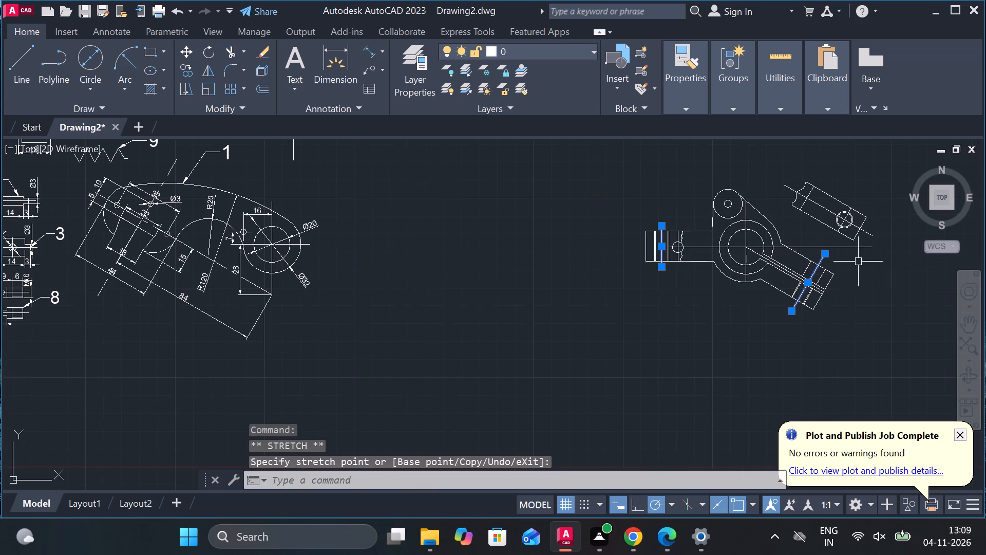
scroll(857, 220, "up", 2)
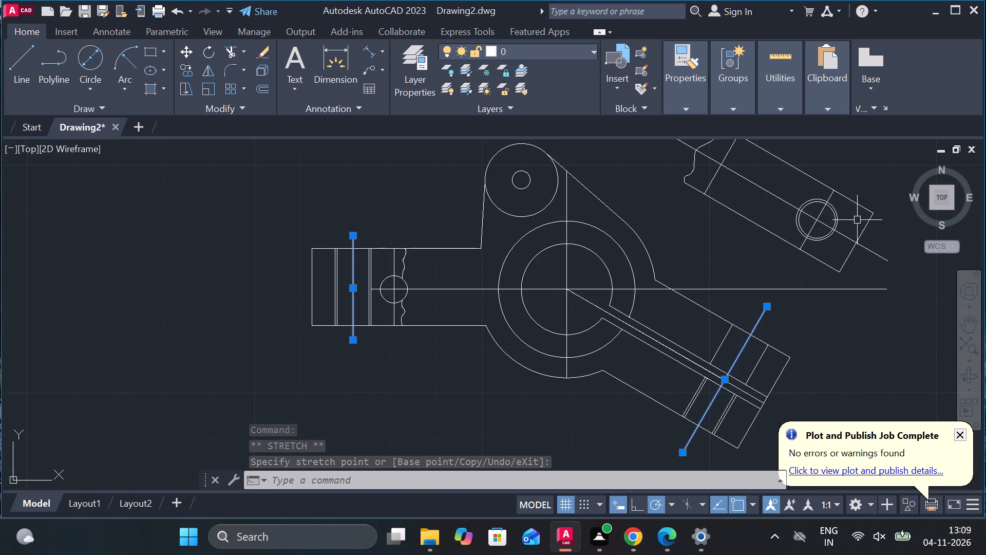
left_click(826, 214)
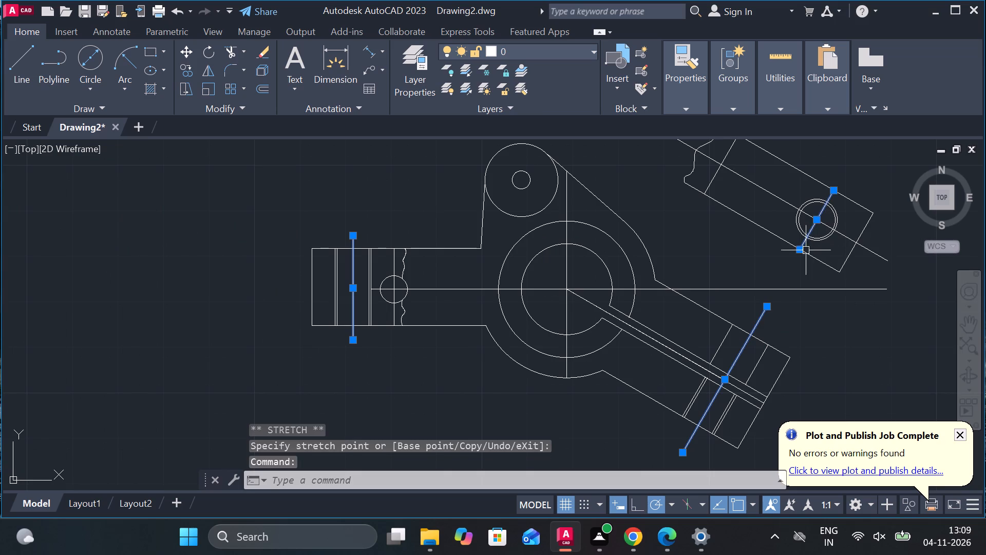
left_click(801, 251)
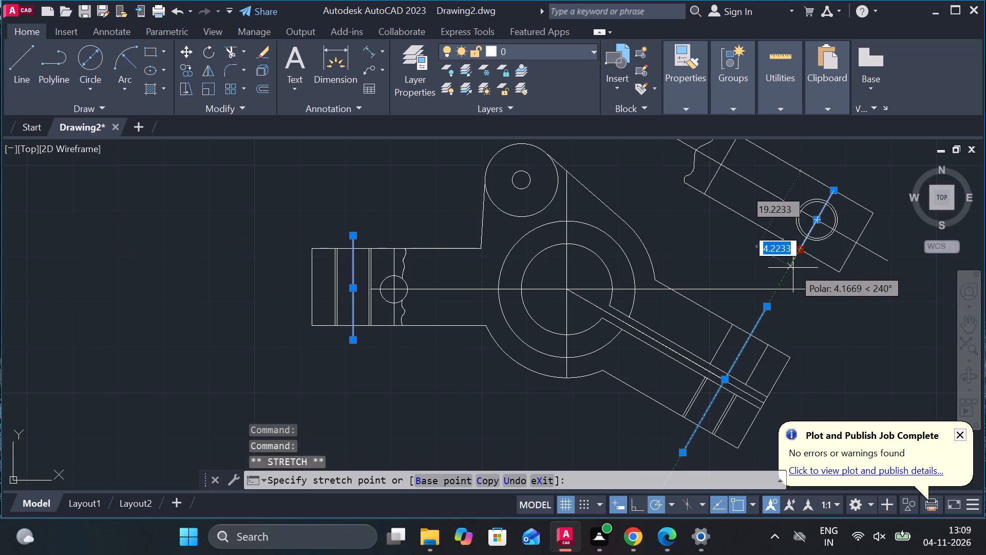
left_click(793, 268)
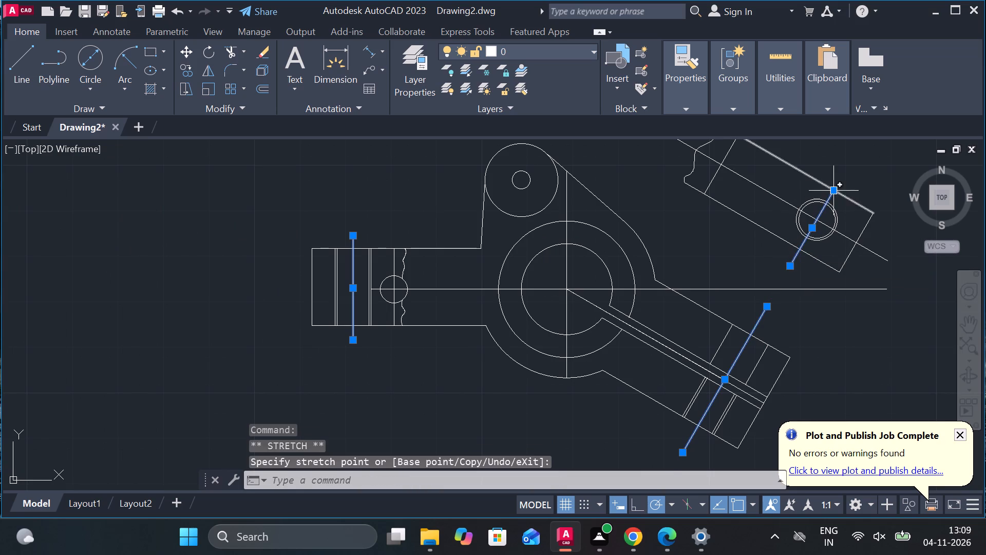
left_click(832, 192)
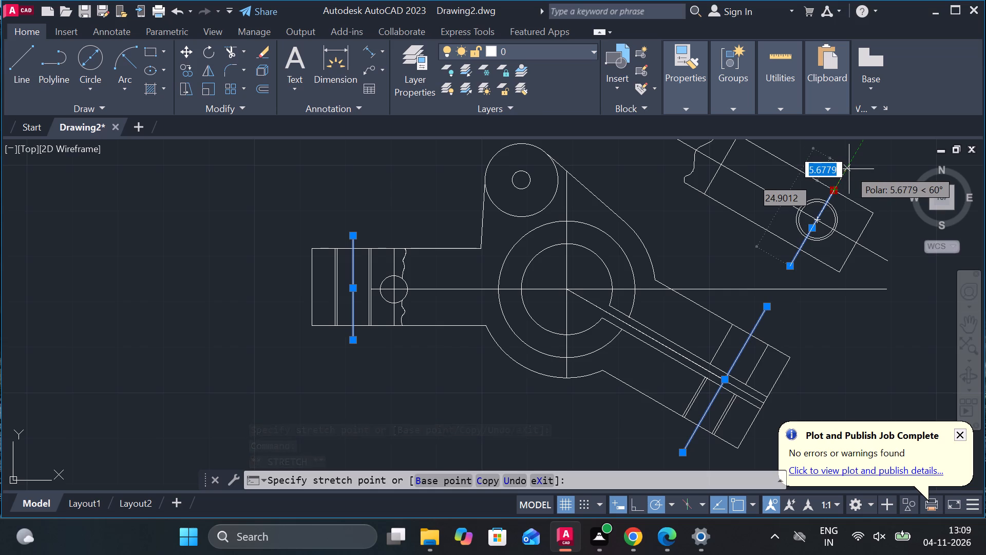
left_click(845, 169)
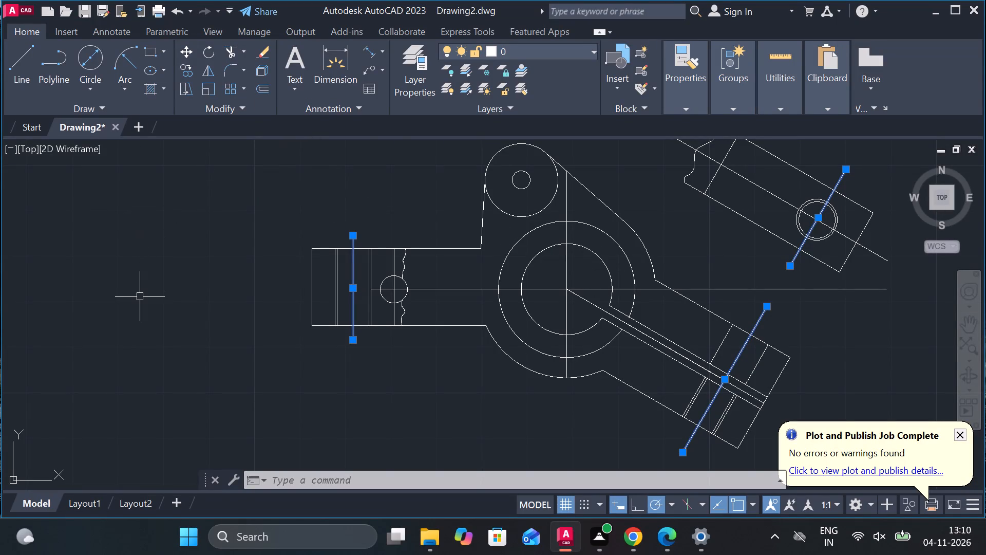
key("Escape")
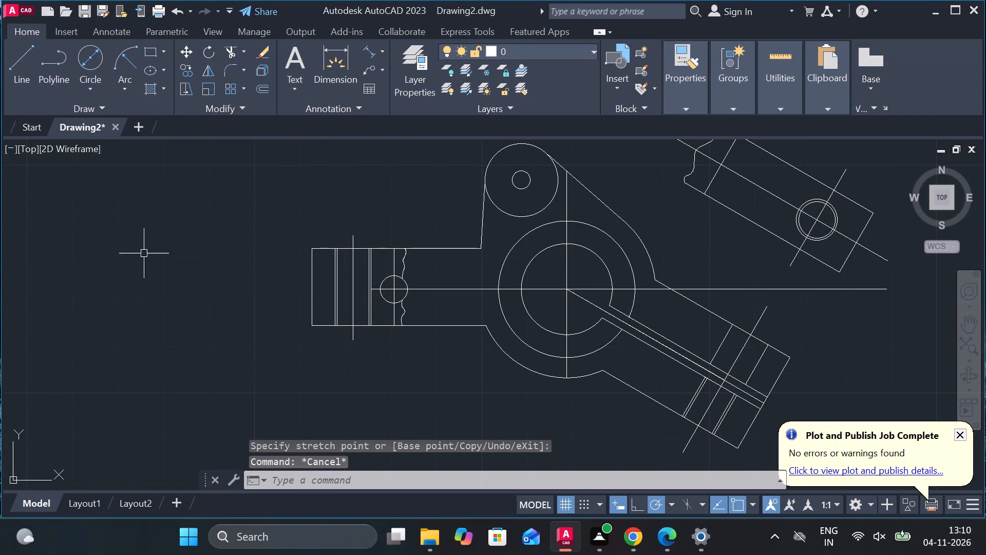
Trim the central circles' horizontal centre line where it runs beyond the 330° arm's upper edge.
left_click(229, 49)
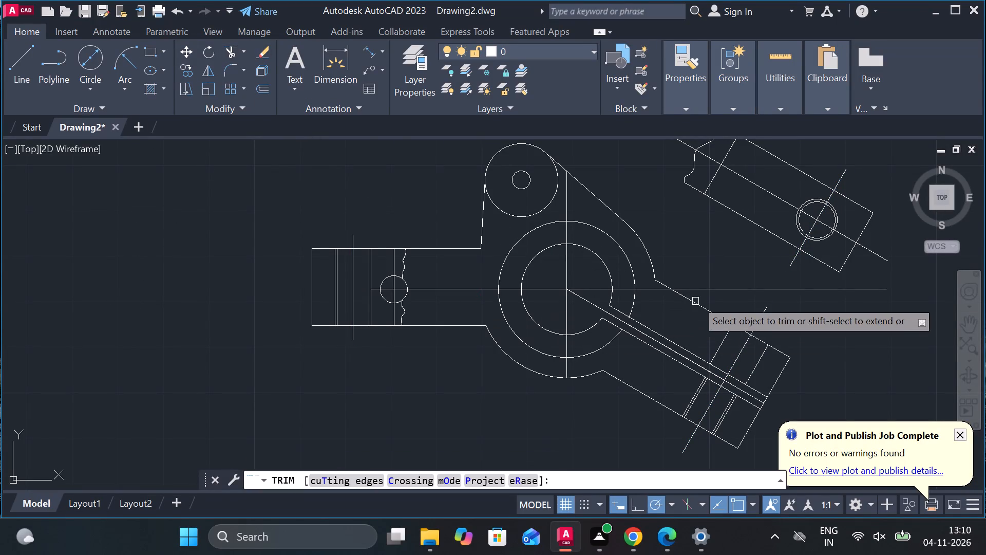
left_click(807, 286)
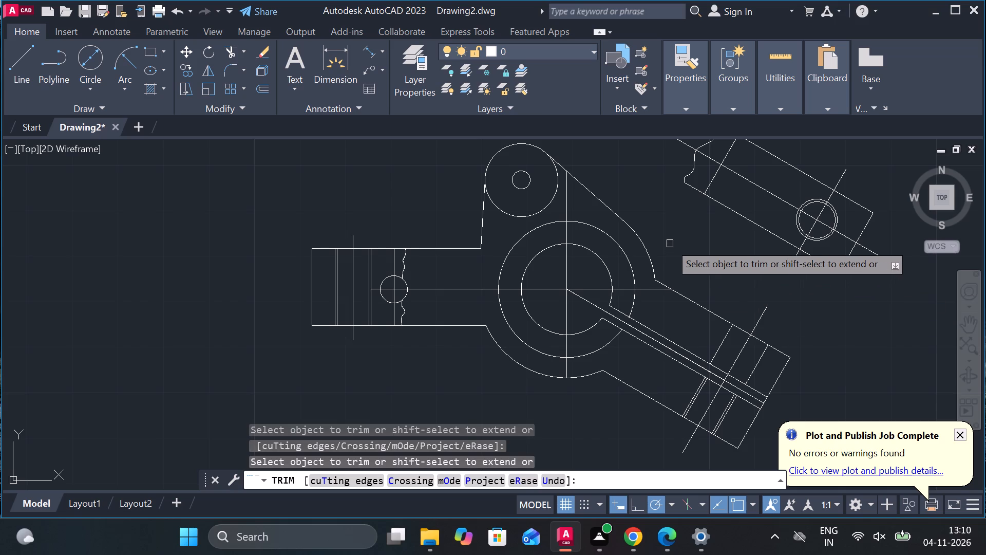
key("Escape")
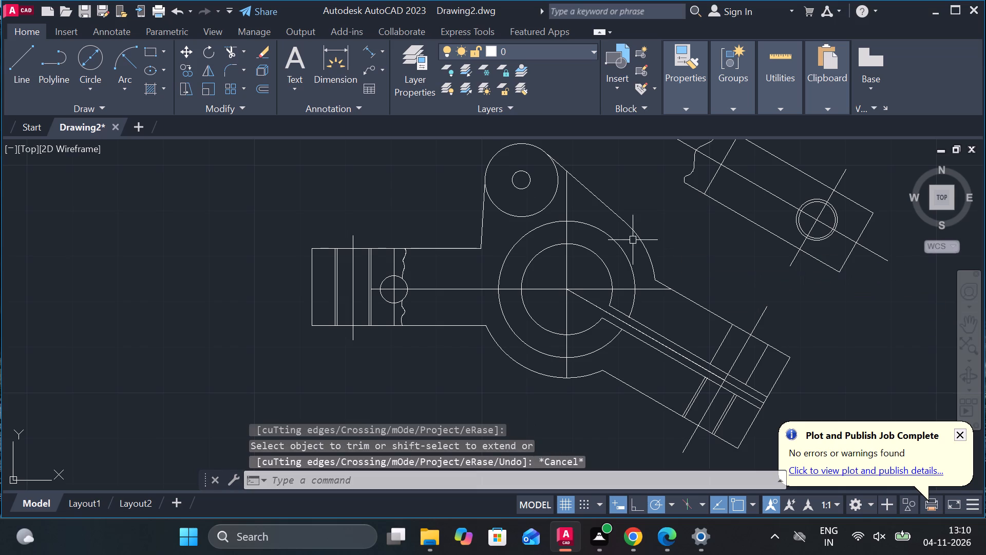
Draw a horizontal centre line about 20 units long through the boss centre, from outside the outer circle to its opposite quadrant.
left_click(13, 57)
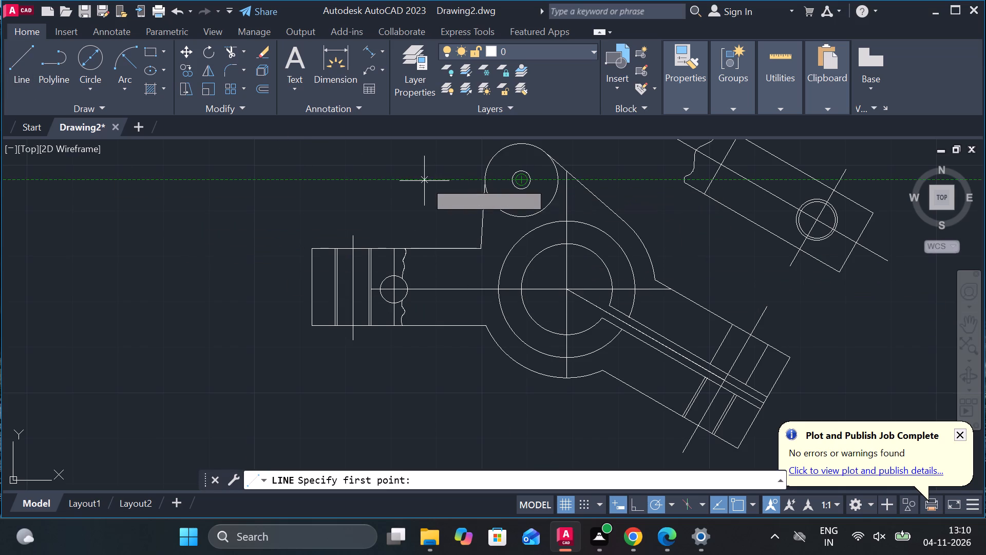
left_click(465, 180)
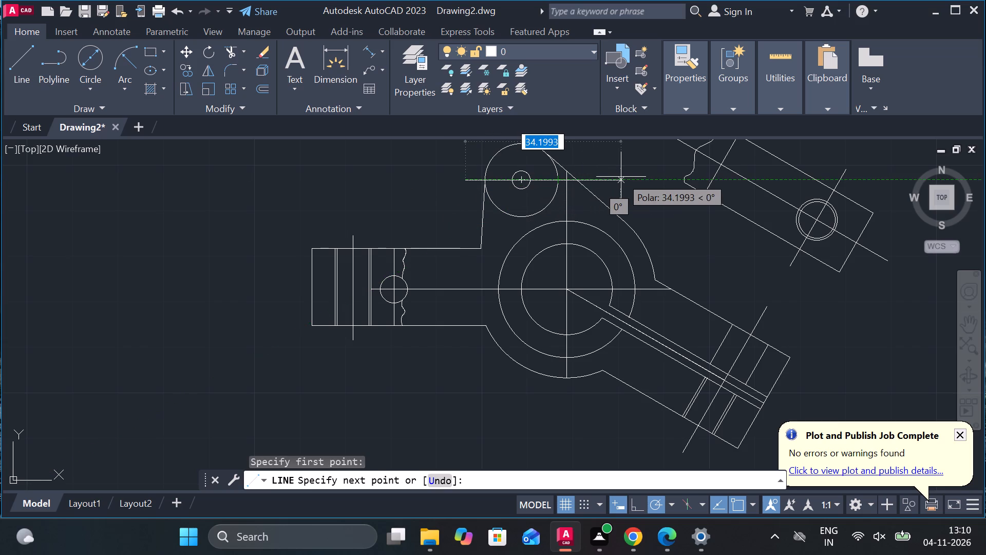
left_click(556, 179)
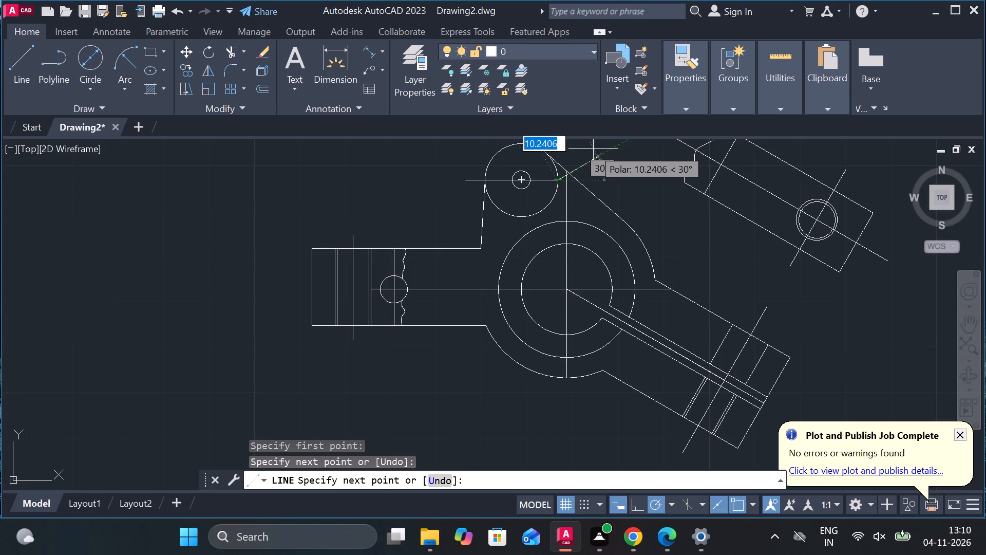
key("Escape")
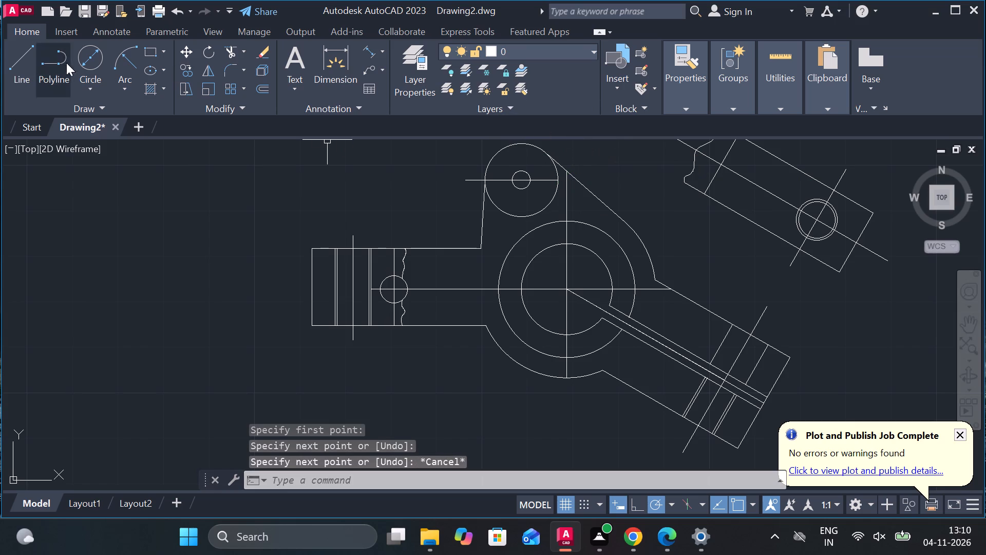
Draw a vertical centre line about 19 units long through the boss centre, from above the outer circle to below the small hole.
left_click(24, 57)
scroll(508, 210, "down", 2)
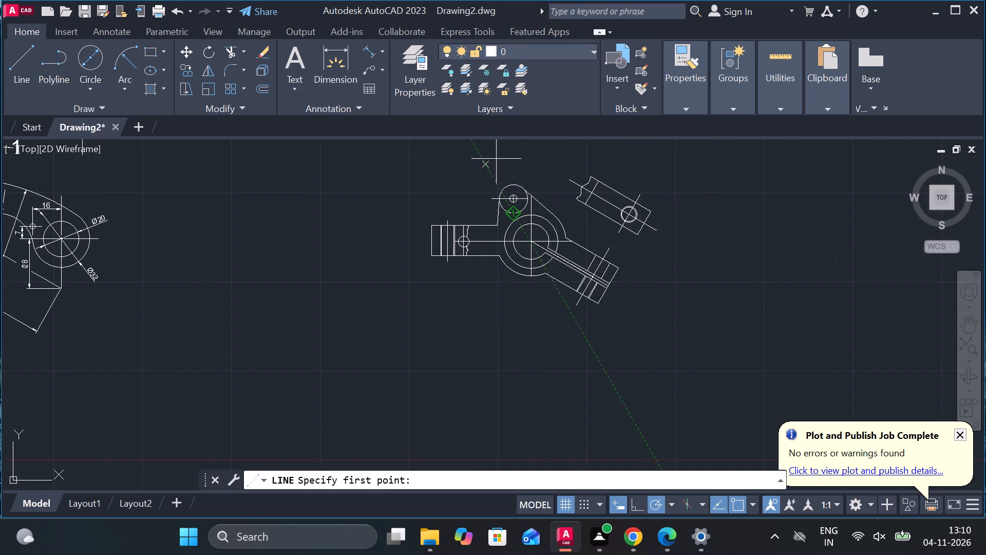
scroll(520, 200, "up", 3)
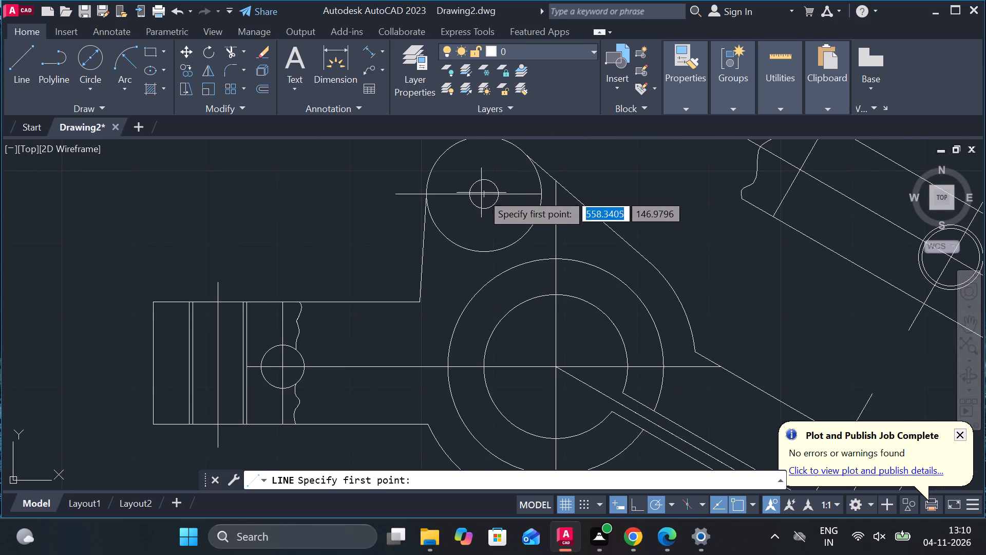
scroll(484, 139, "down", 2)
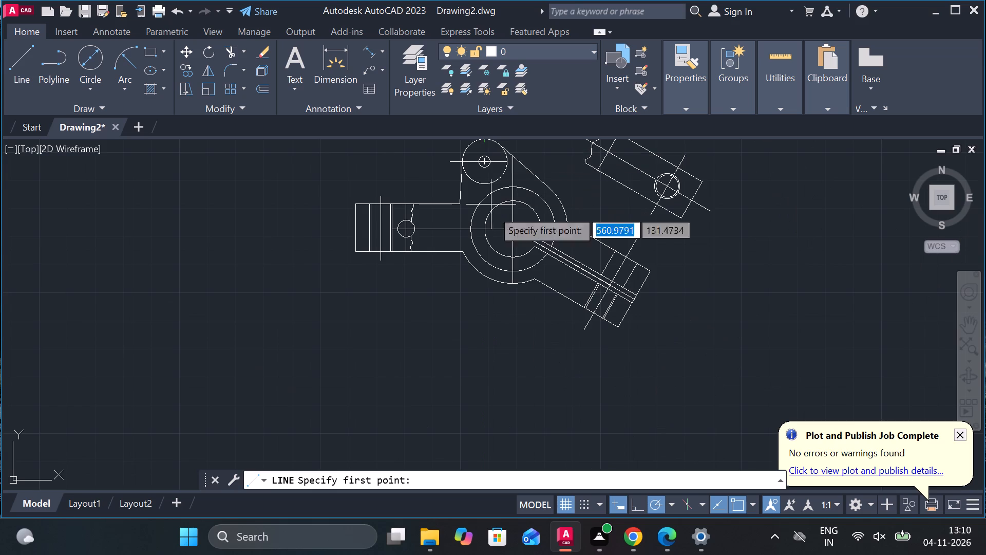
scroll(478, 305, "down", 2)
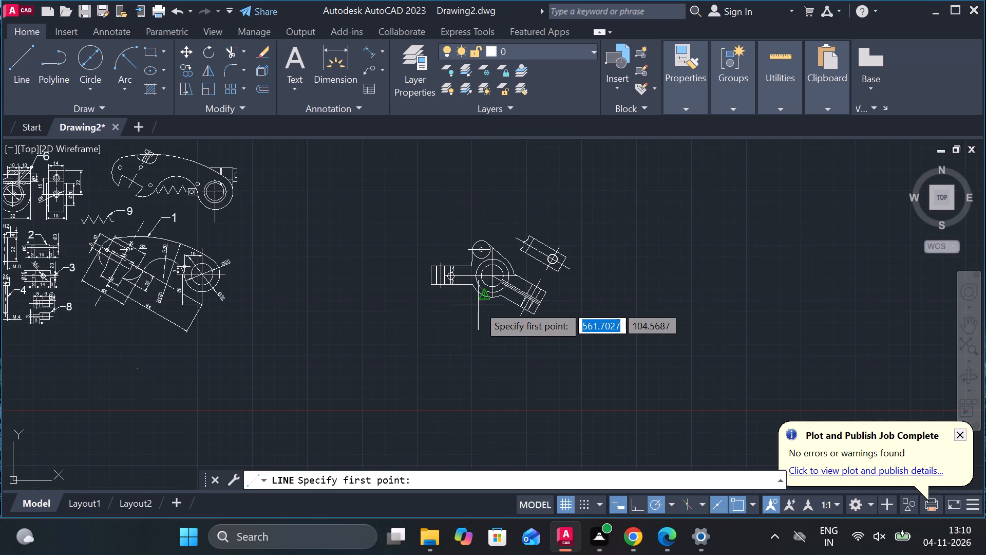
scroll(489, 246, "up", 2)
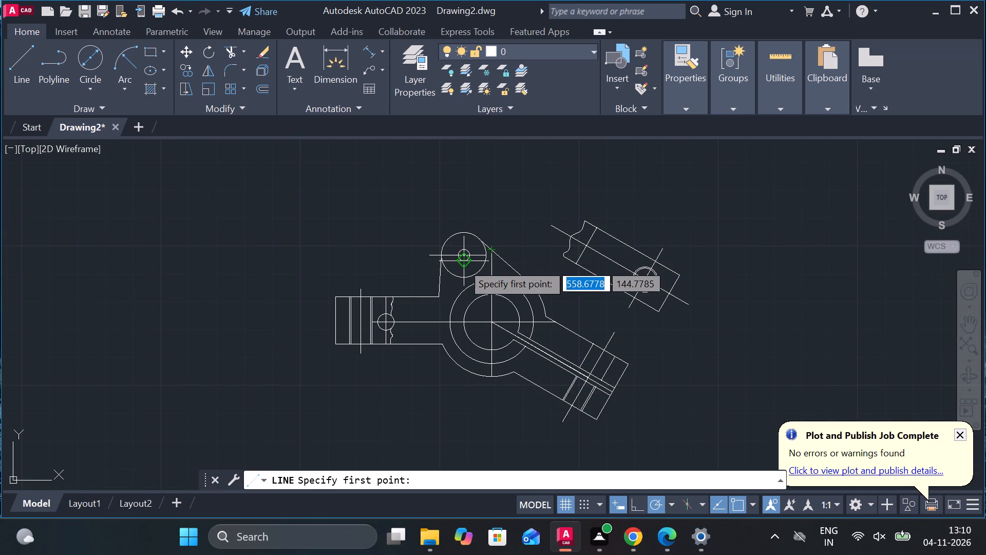
scroll(463, 257, "up", 2)
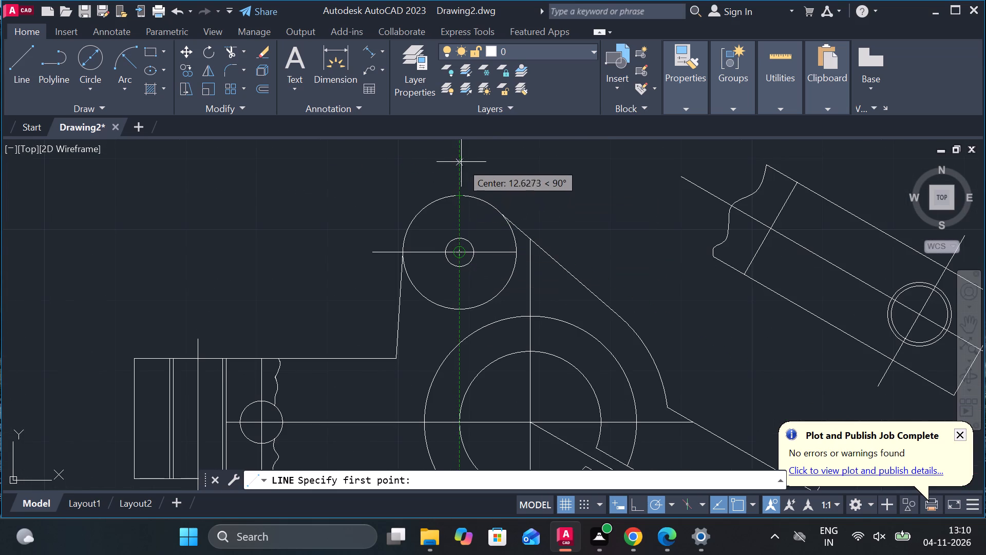
left_click(460, 156)
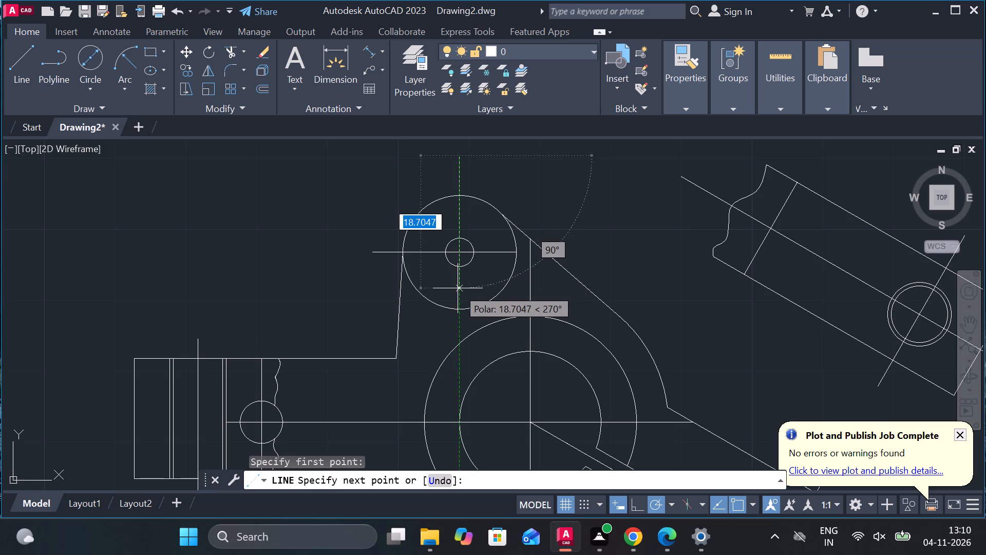
left_click(458, 288)
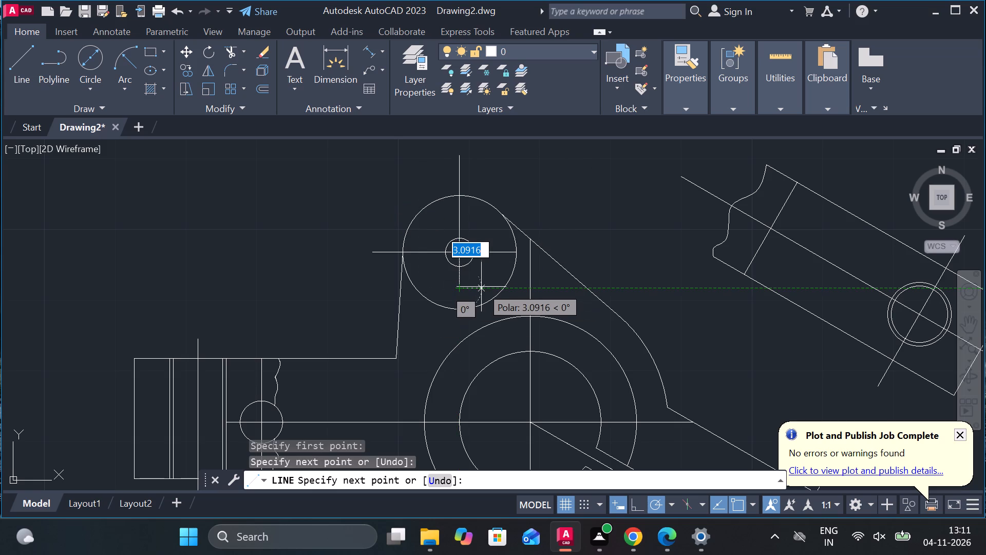
key("Escape")
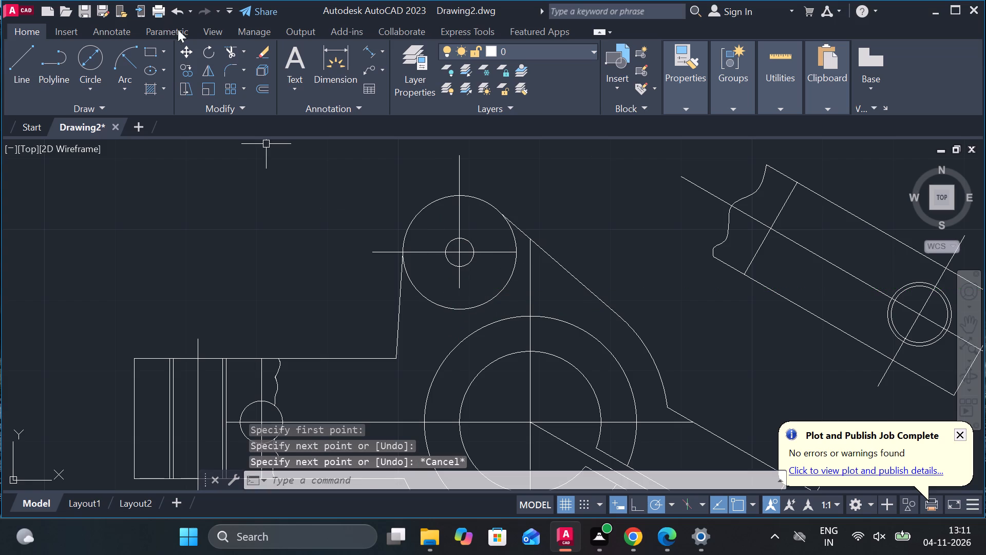
Trim away the boss outer circle's lower arc and remaining side arc between the two tangent lines, leaving only the rounded top.
left_click(225, 48)
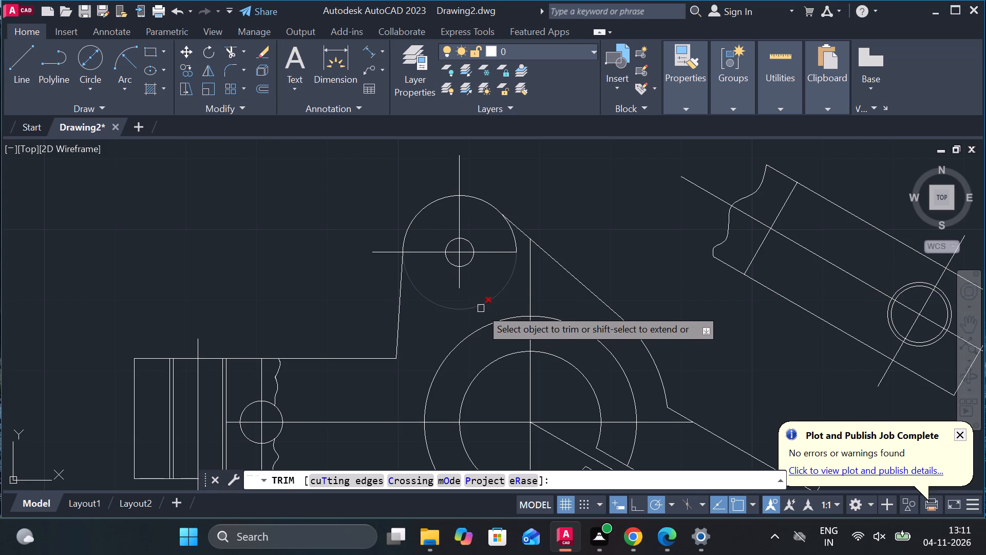
left_click(481, 308)
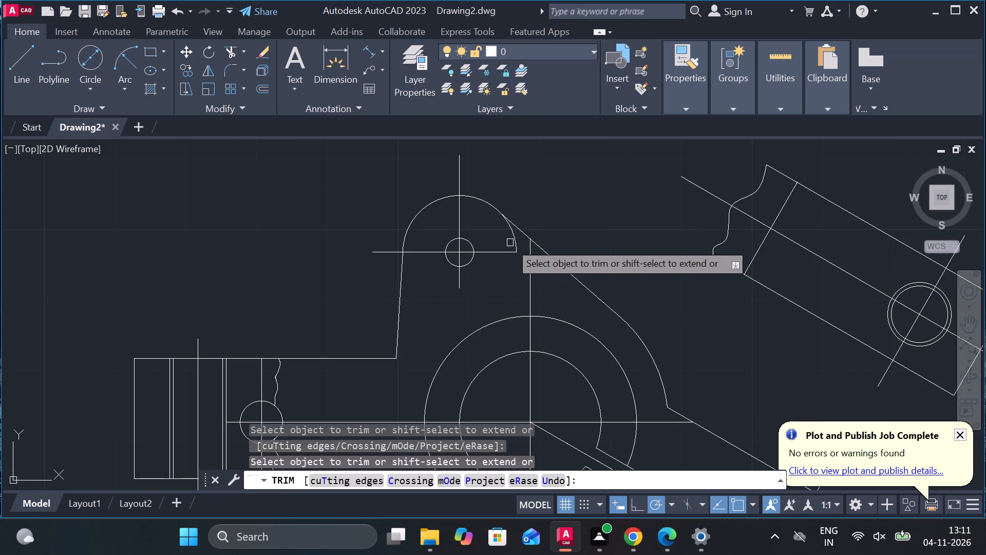
left_click(513, 242)
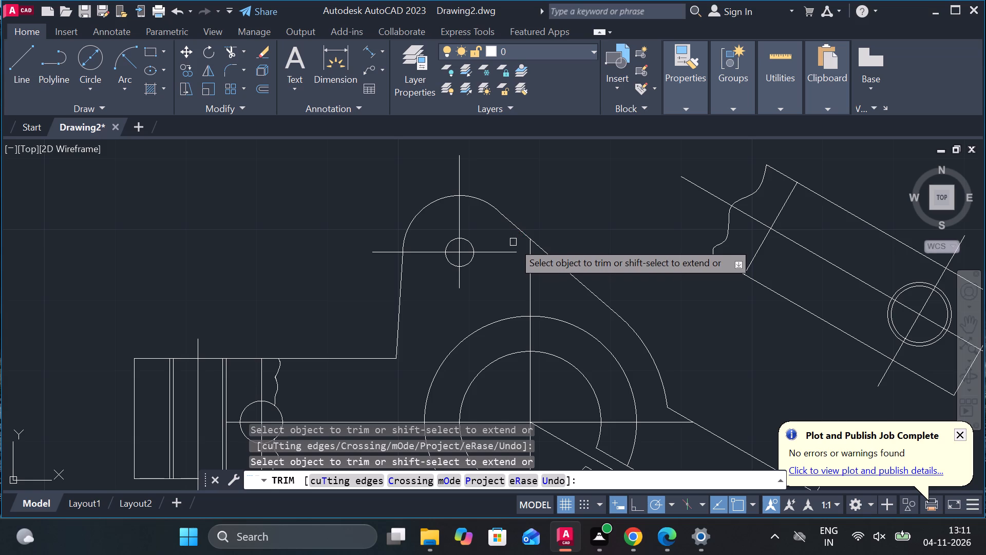
scroll(496, 275, "down", 2)
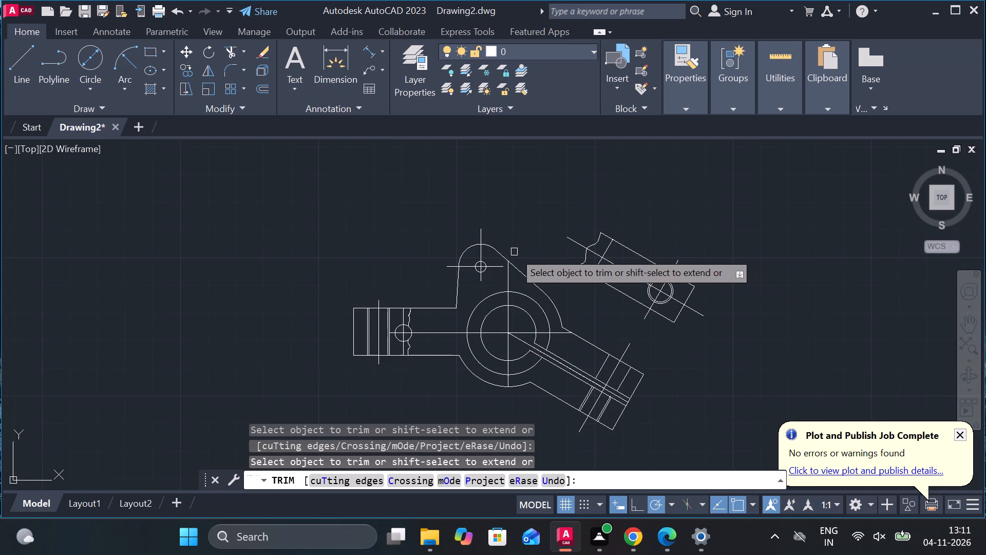
key("Escape")
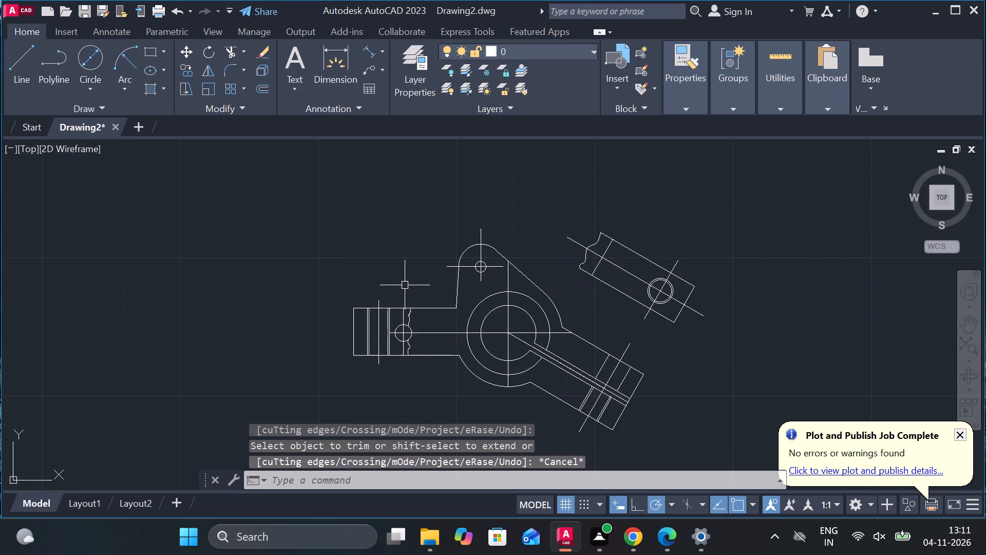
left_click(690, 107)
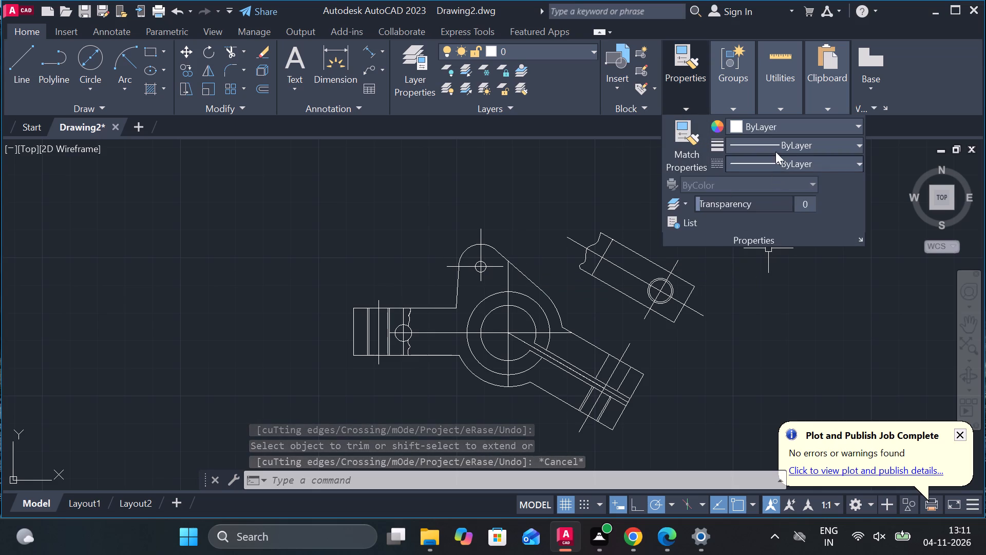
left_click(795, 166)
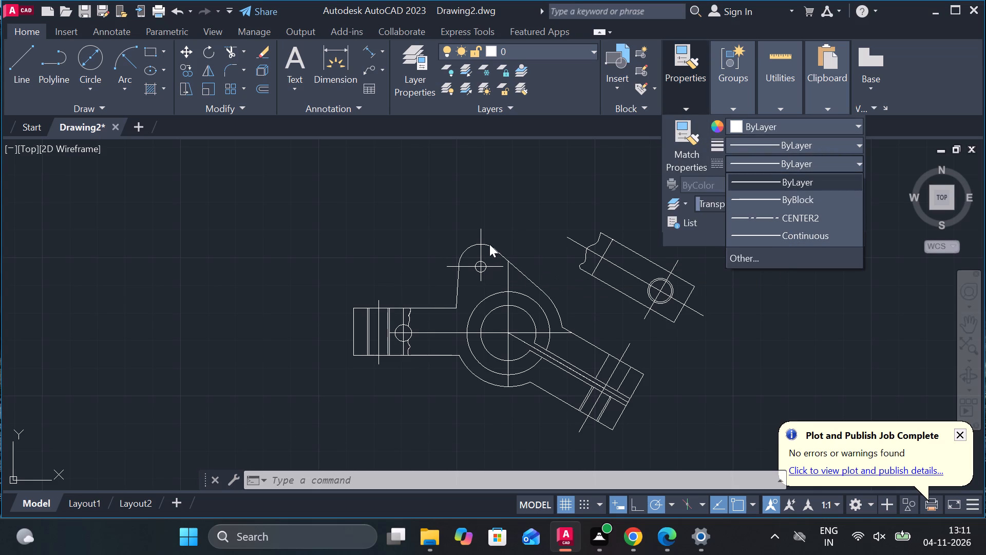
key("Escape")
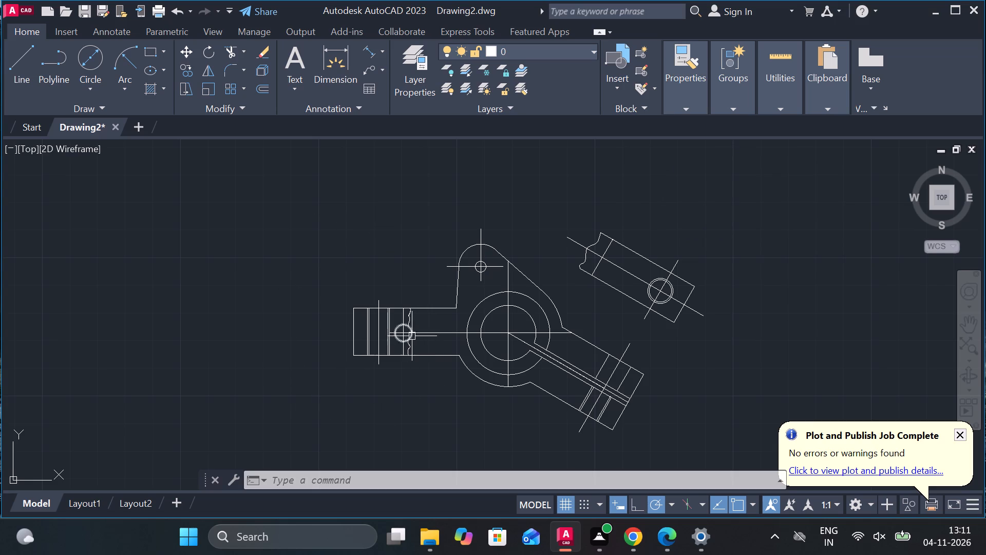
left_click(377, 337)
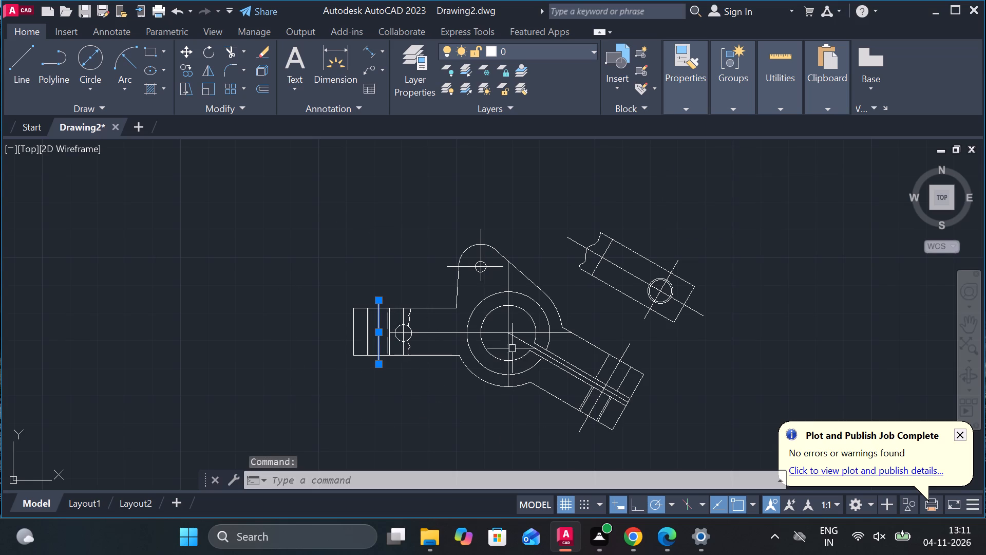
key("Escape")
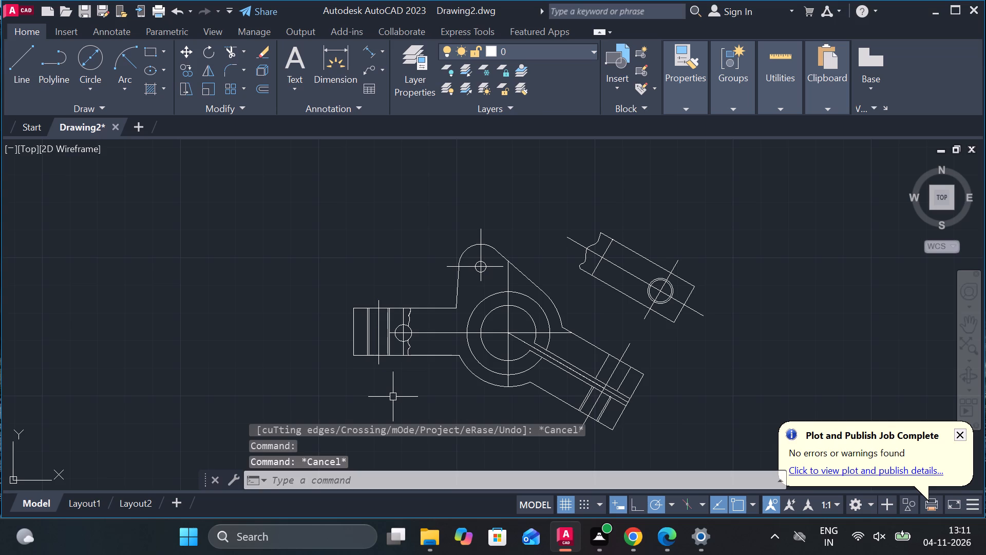
Lengthen the central circles' vertical centre line by about 14 units at both its upper and lower ends.
left_click(509, 318)
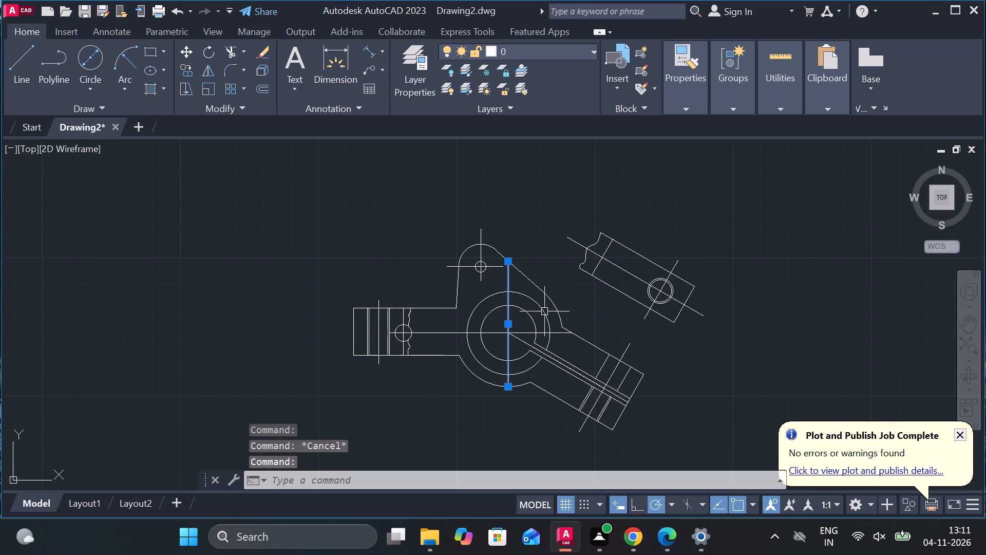
left_click(509, 262)
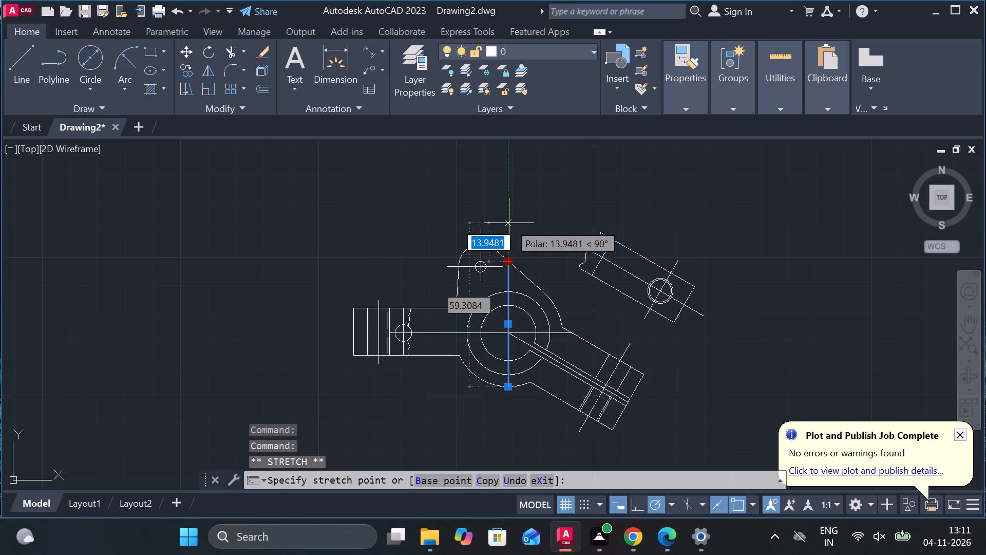
left_click(509, 223)
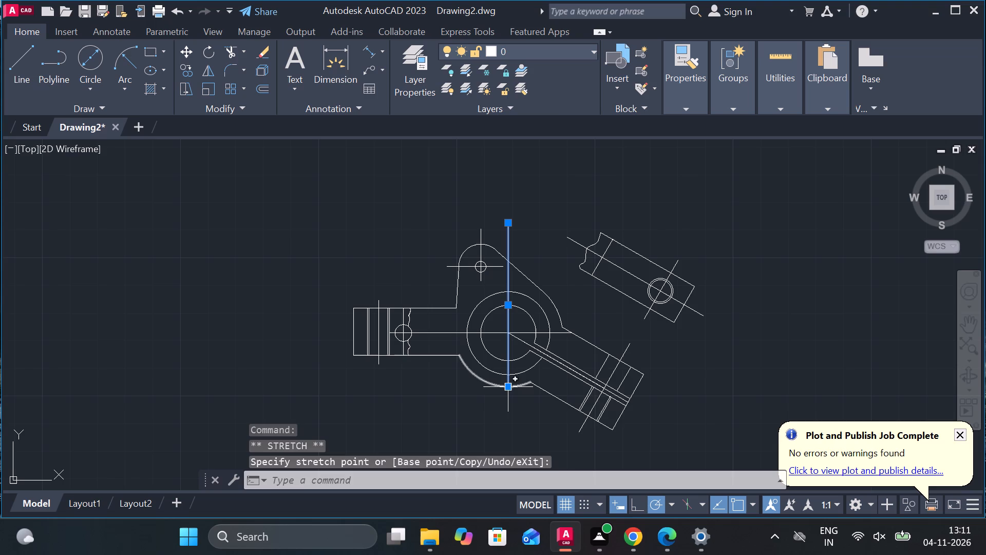
left_click(510, 387)
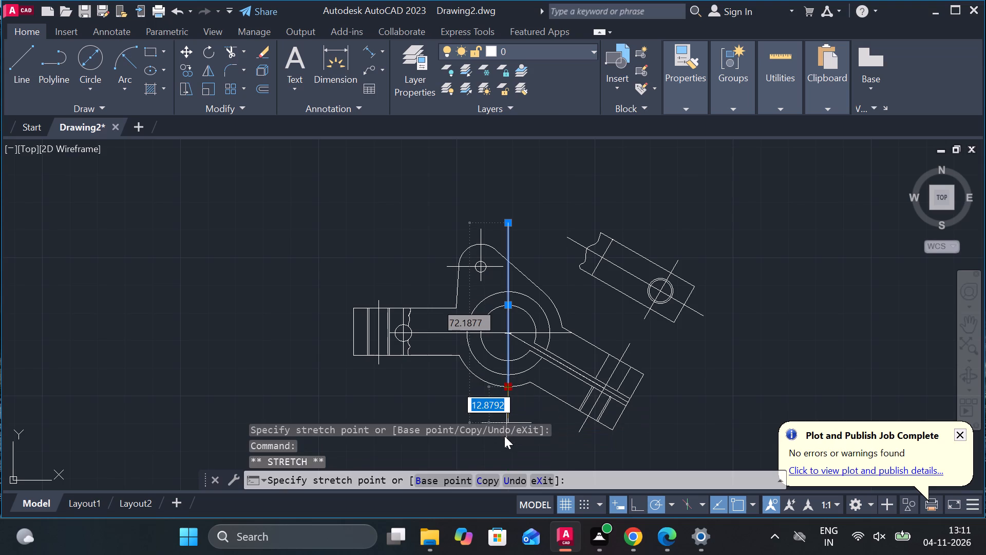
scroll(514, 397, "down", 2)
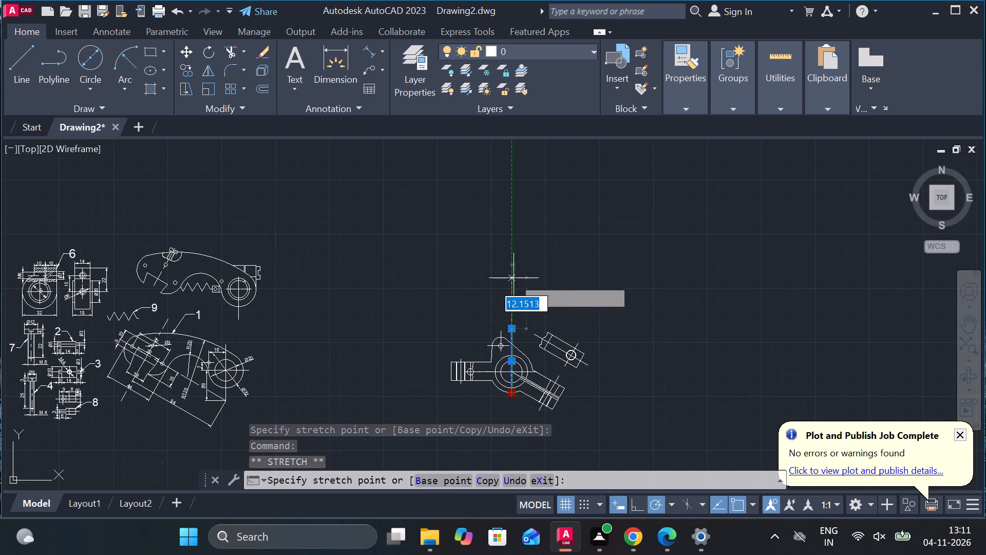
scroll(514, 278, "down", 2)
scroll(512, 371, "up", 3)
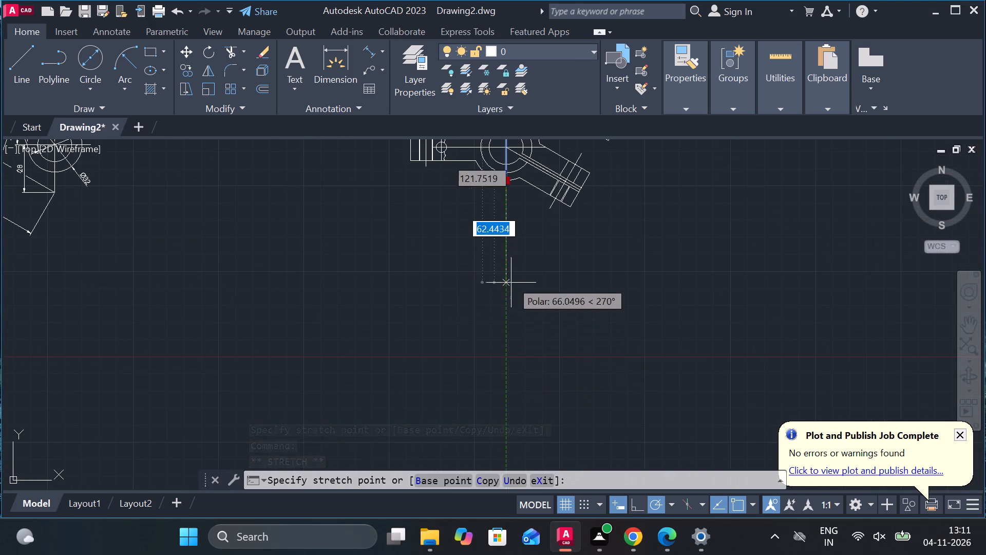
left_click(506, 205)
scroll(540, 213, "down", 2)
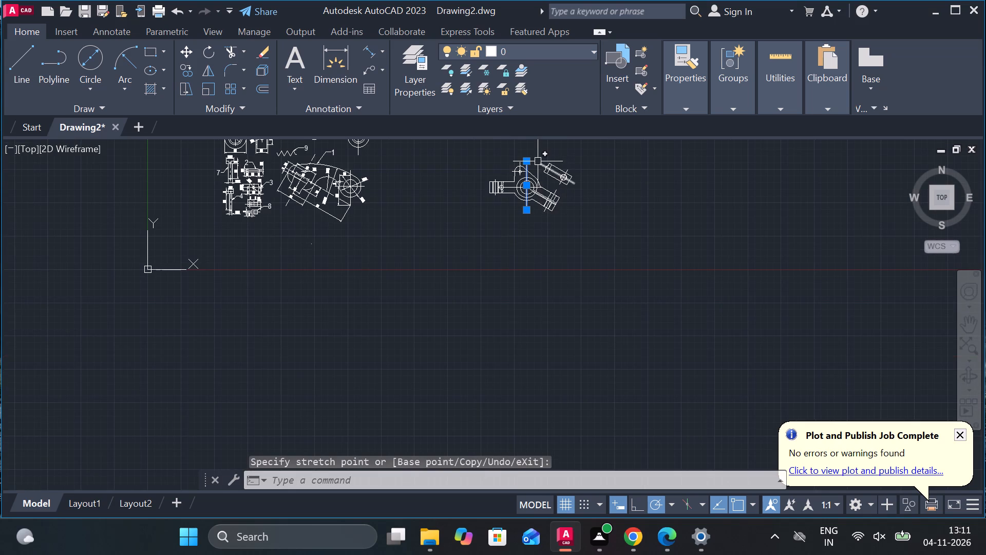
scroll(538, 161, "up", 3)
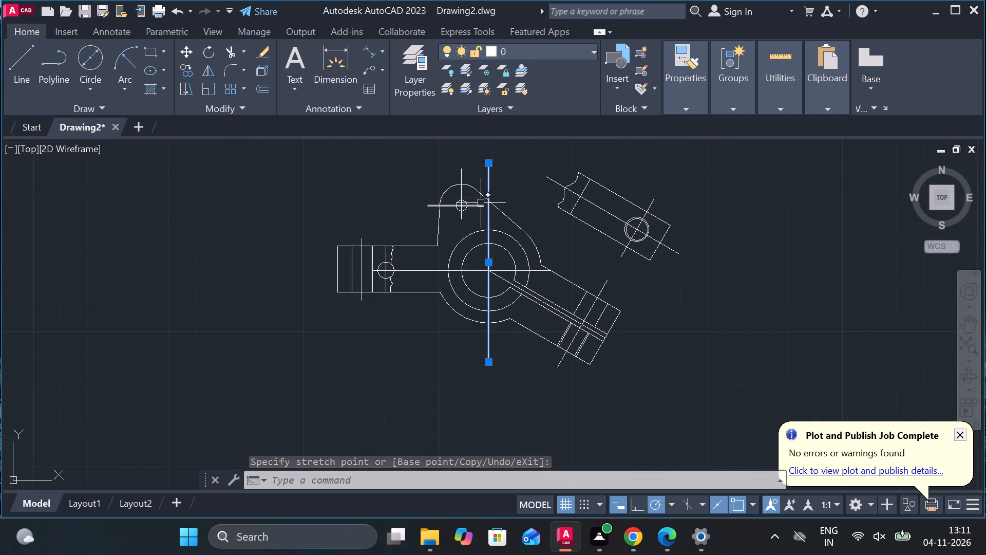
Shorten the boss hole's horizontal centre line at both ends and move its midpoint onto the hole's centre.
left_click(481, 203)
left_click(480, 205)
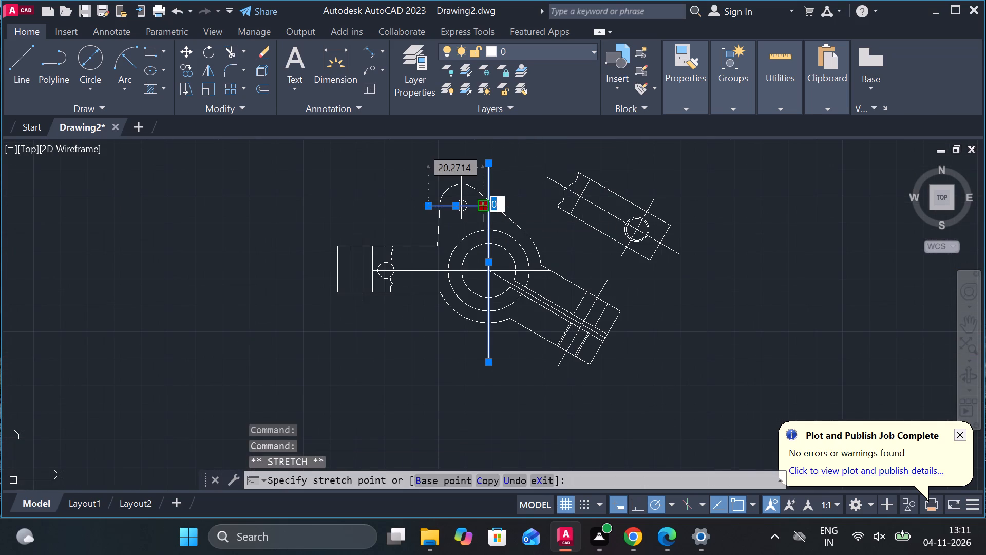
left_click(480, 205)
left_click(476, 205)
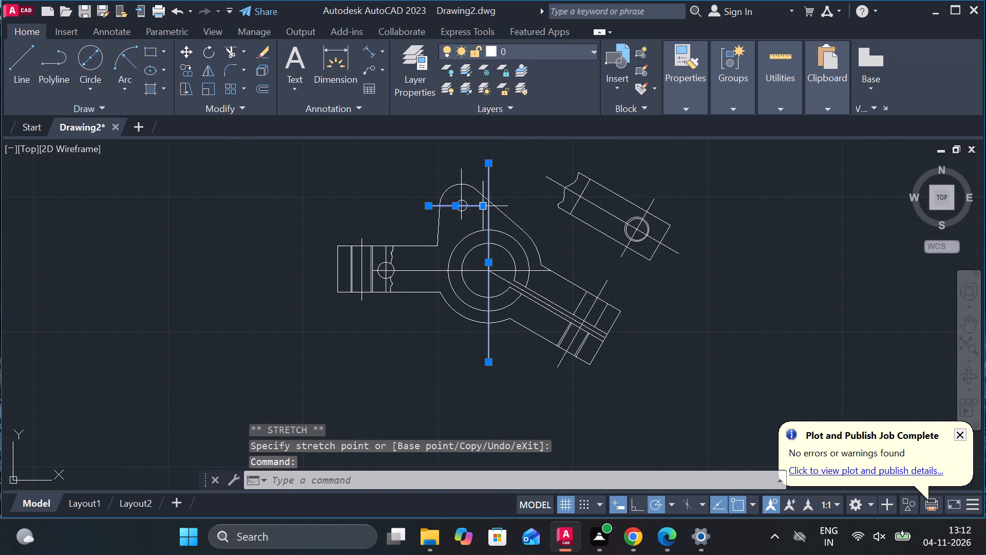
left_click(480, 204)
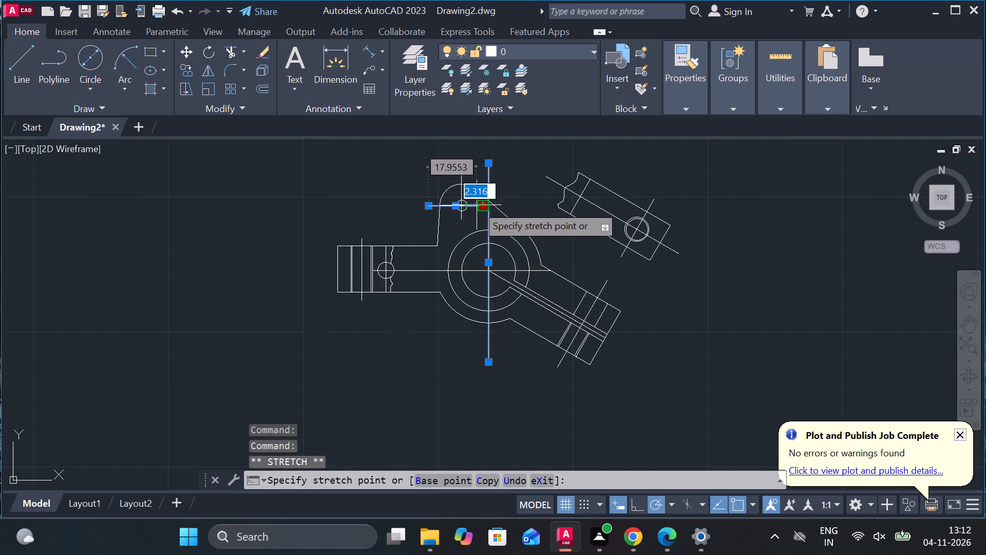
left_click(477, 205)
left_click(483, 207)
scroll(483, 207, "up", 1)
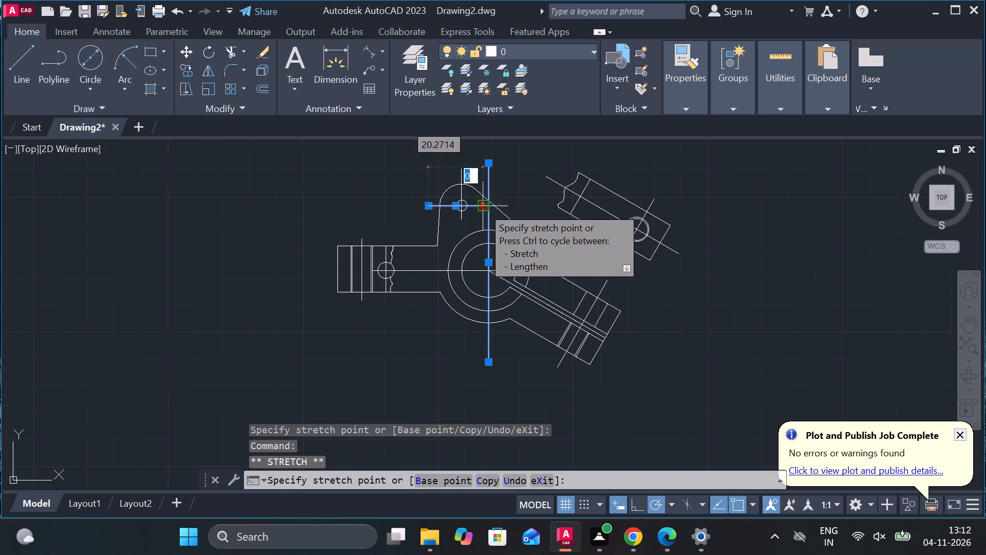
scroll(483, 207, "up", 2)
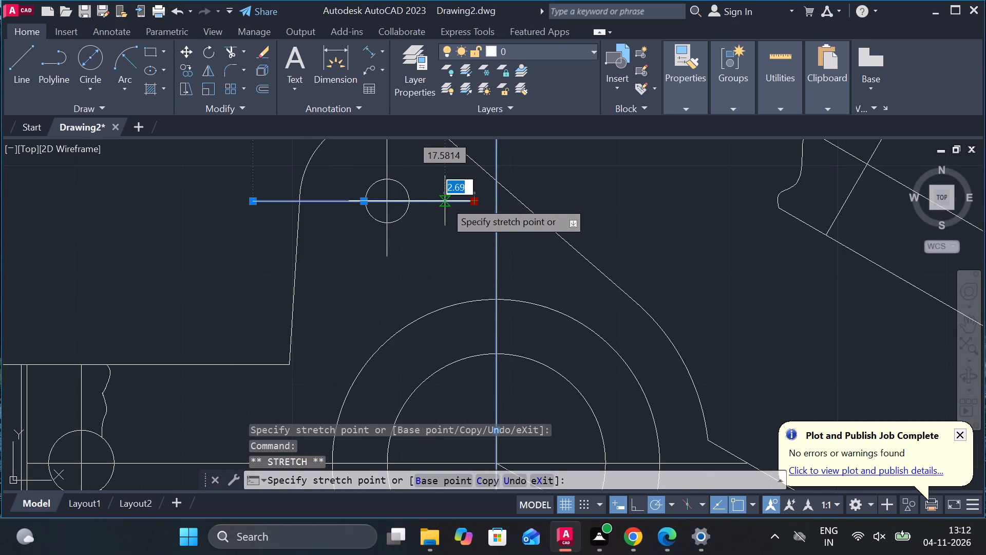
left_click(445, 201)
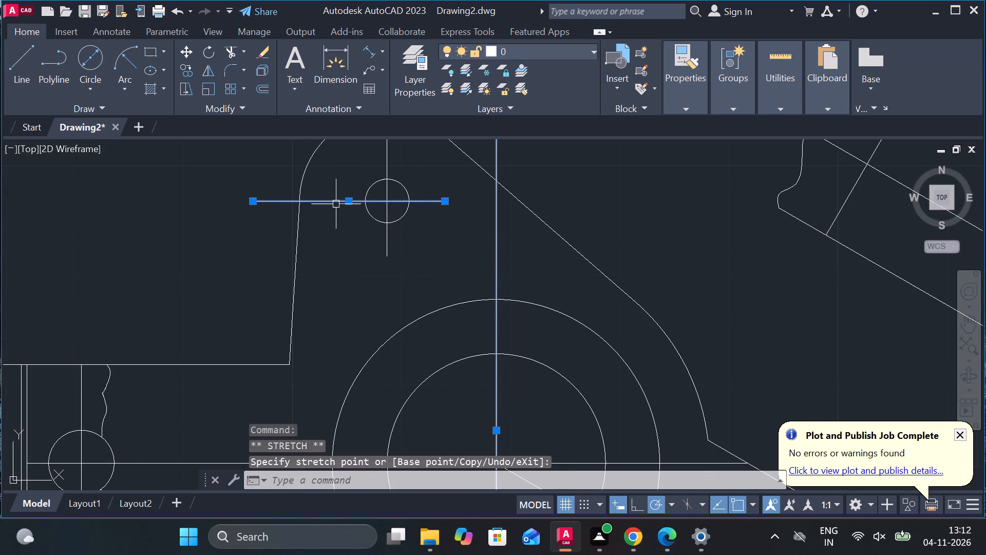
left_click(252, 201)
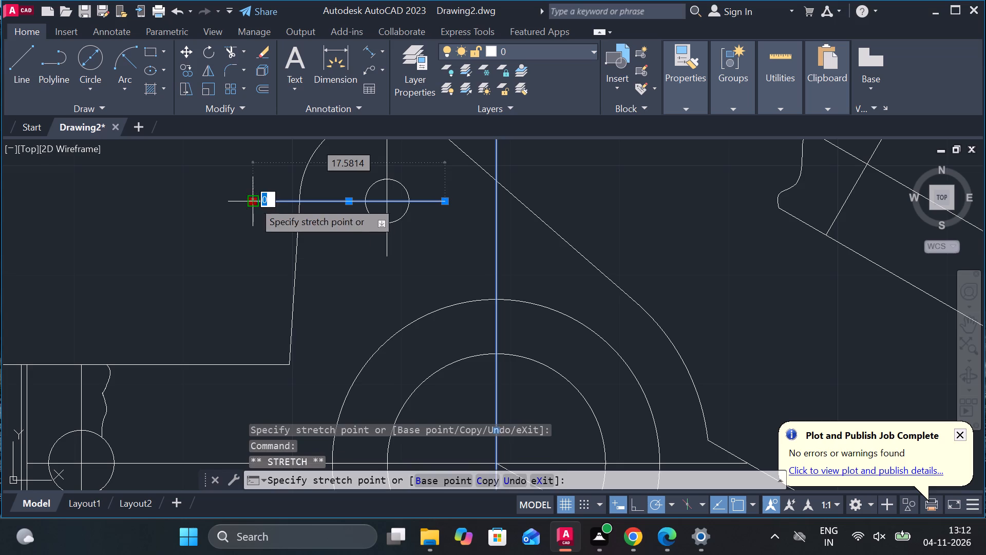
left_click(271, 201)
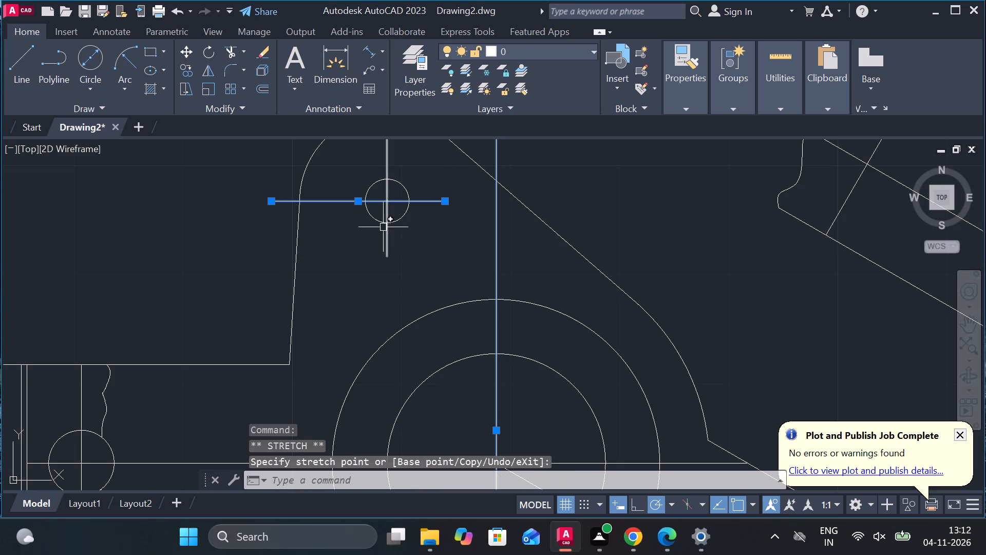
left_click(358, 203)
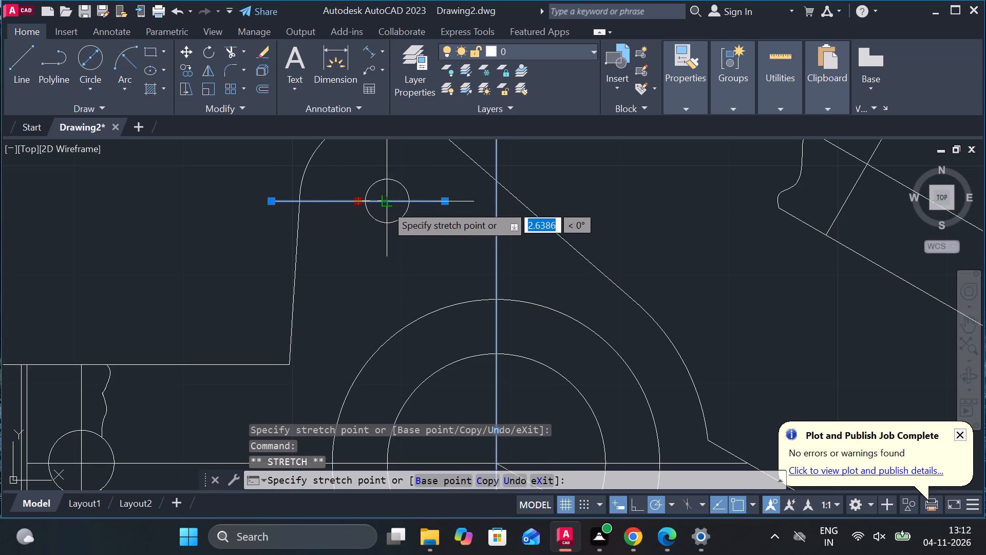
left_click(386, 205)
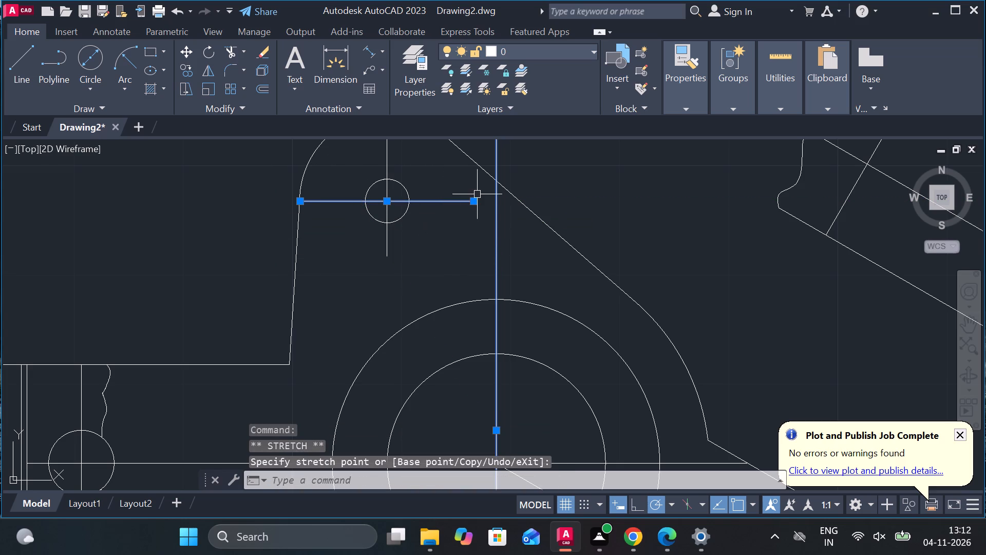
Shorten the boss hole's horizontal centre line further to about 13.5 units and recentre it on the hole.
left_click(472, 199)
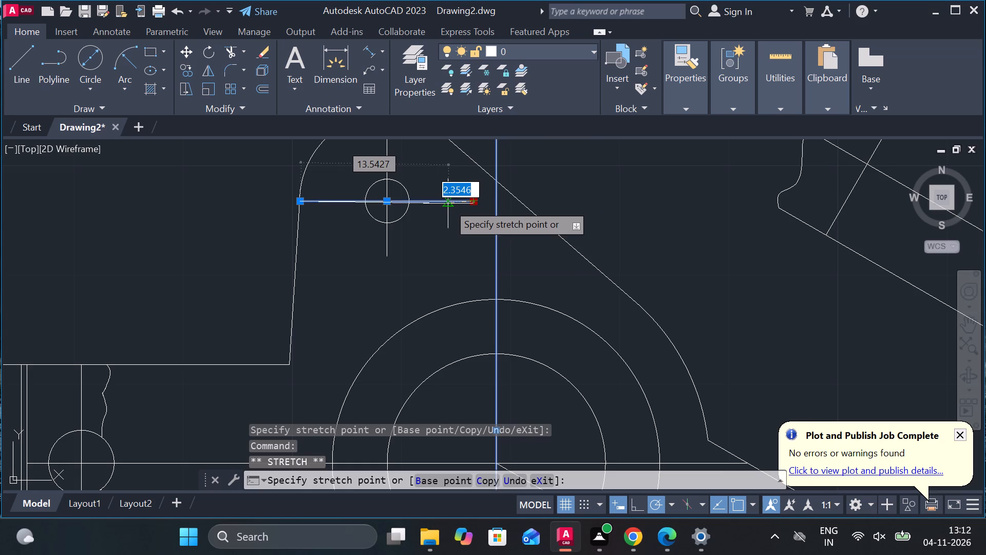
left_click(448, 202)
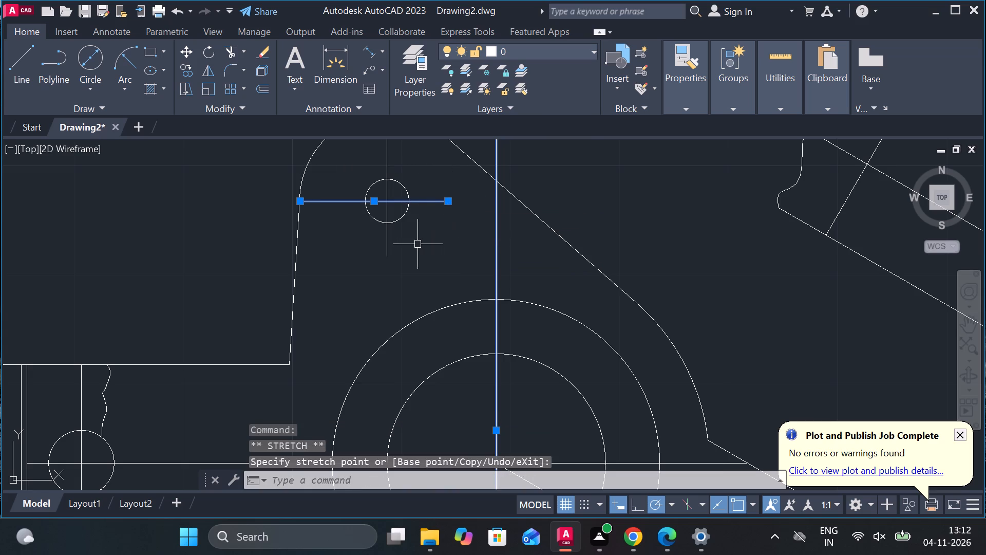
left_click(376, 200)
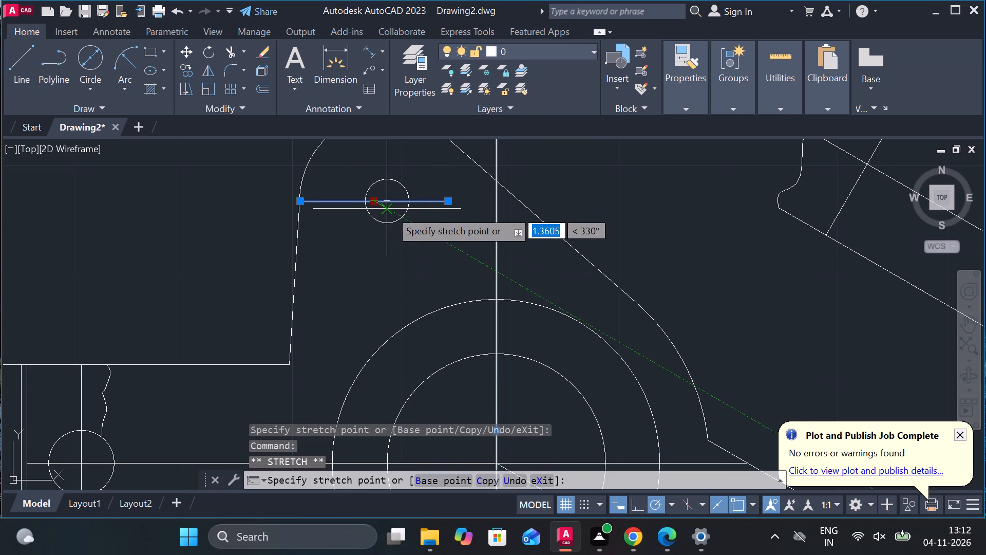
left_click(386, 196)
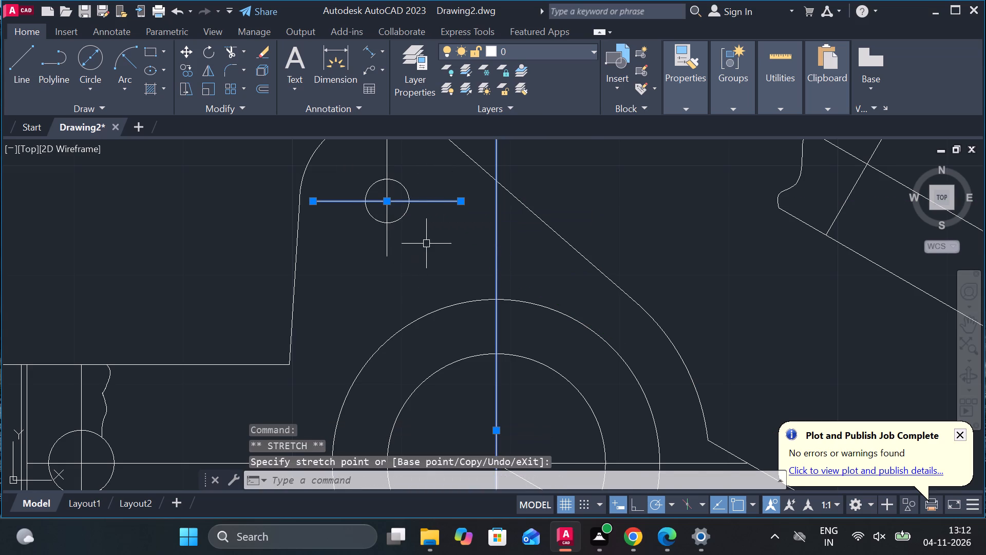
Extend the 330° arm's axis about 7 units past its end and set all centre lines except that arm's cross line to CENTER2 linetype.
scroll(426, 242, "down", 2)
left_click(410, 180)
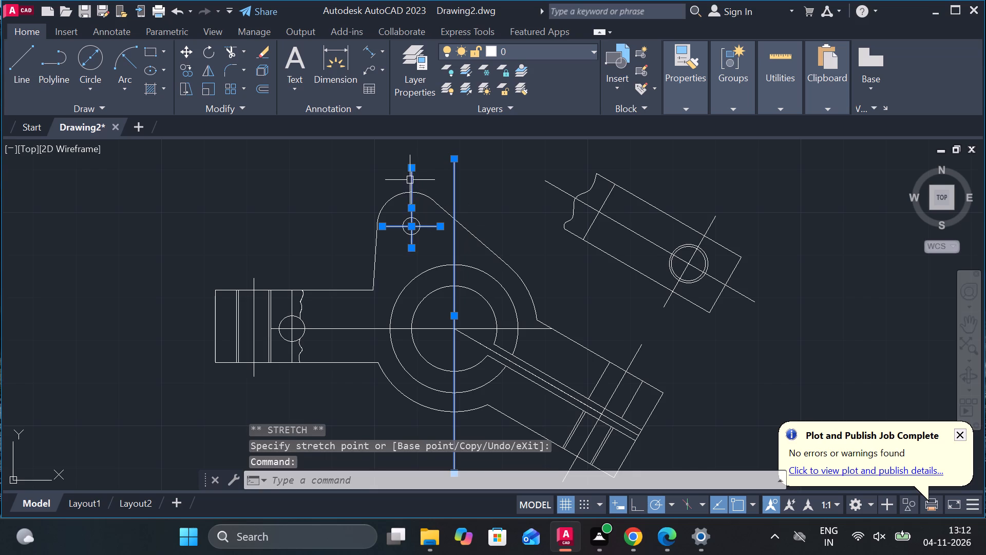
left_click(667, 303)
left_click(743, 298)
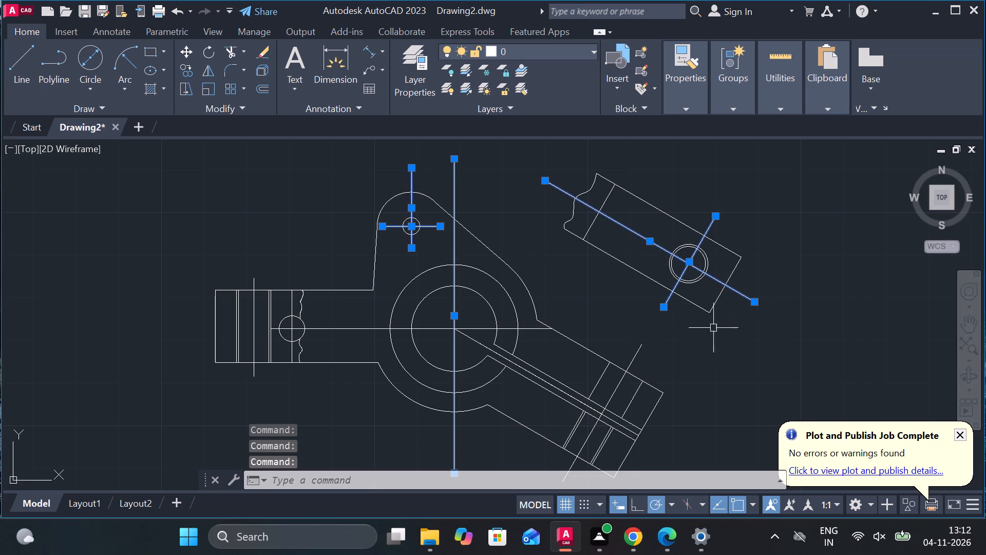
left_click(475, 340)
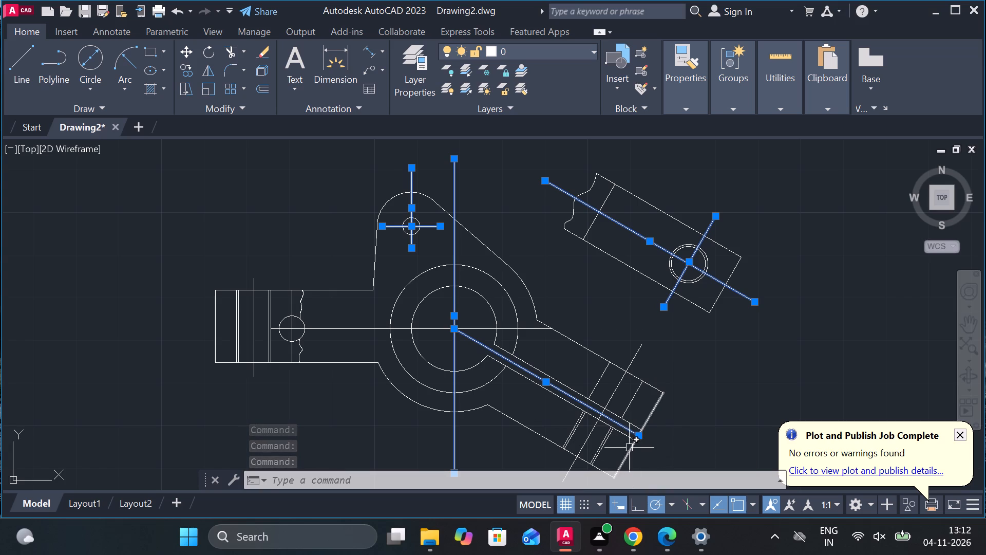
left_click(639, 437)
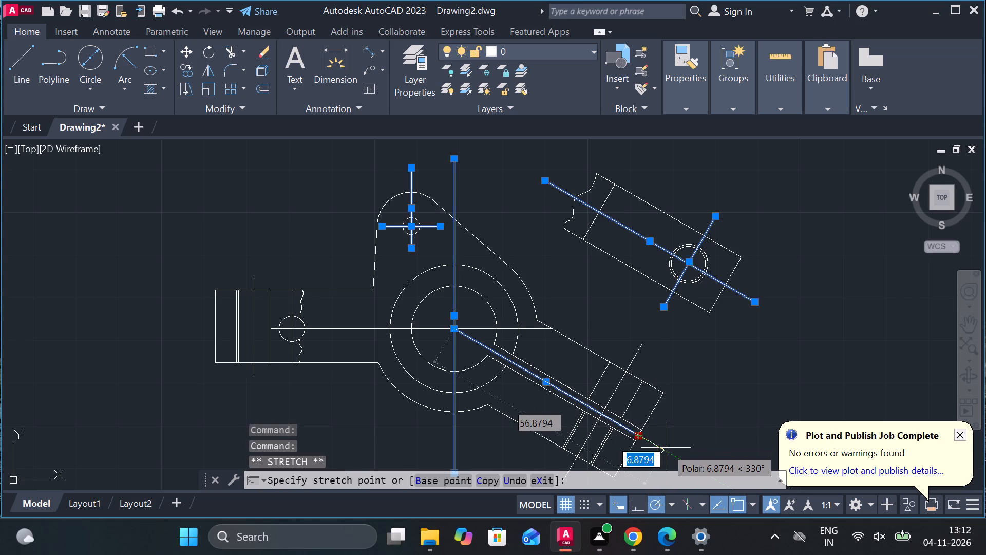
left_click(666, 448)
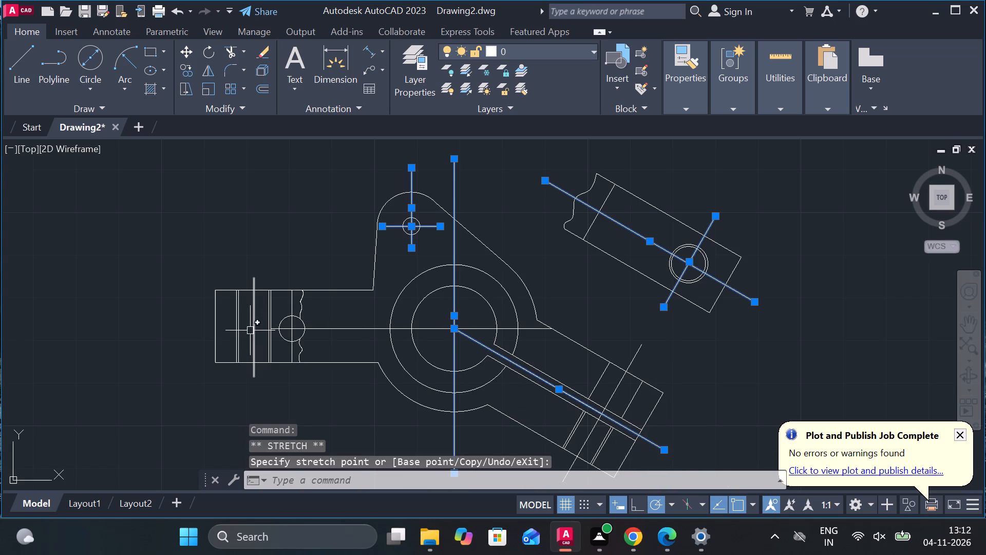
left_click(254, 331)
left_click(366, 331)
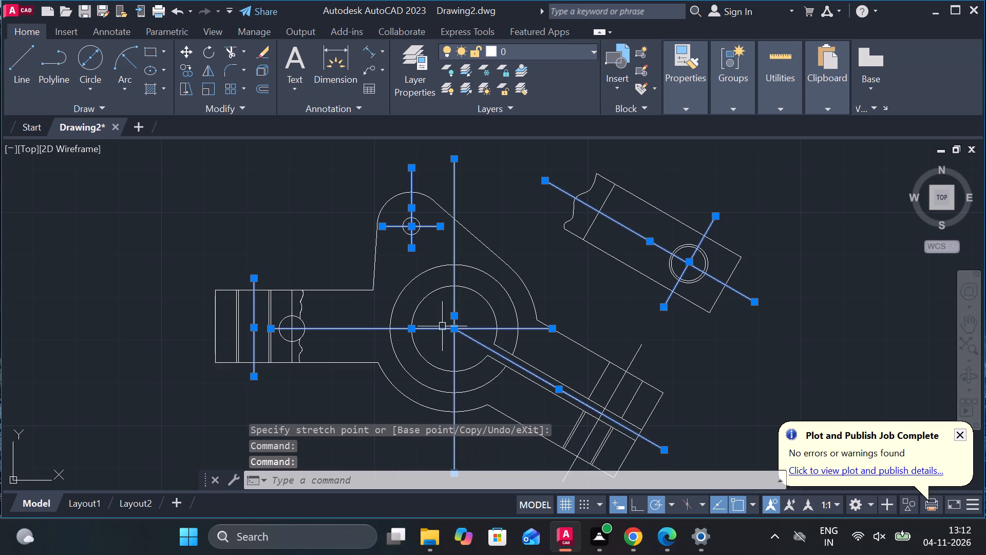
scroll(465, 298, "down", 2)
left_click(680, 109)
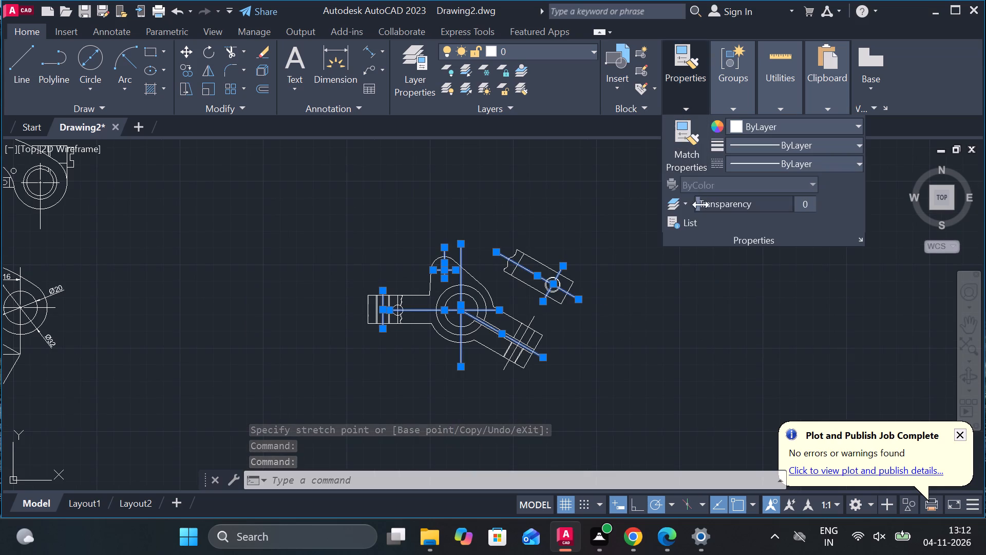
left_click(774, 166)
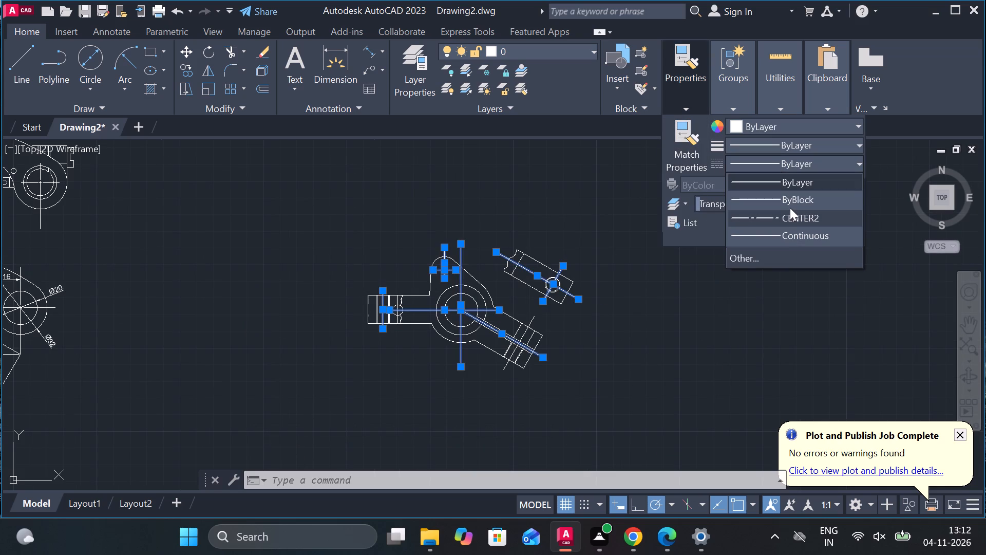
left_click(789, 220)
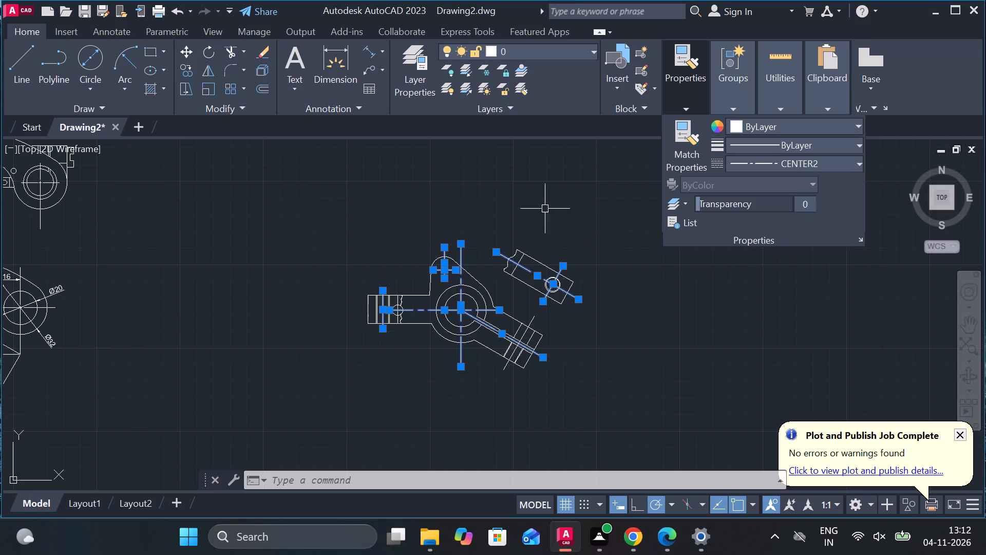
key("Escape")
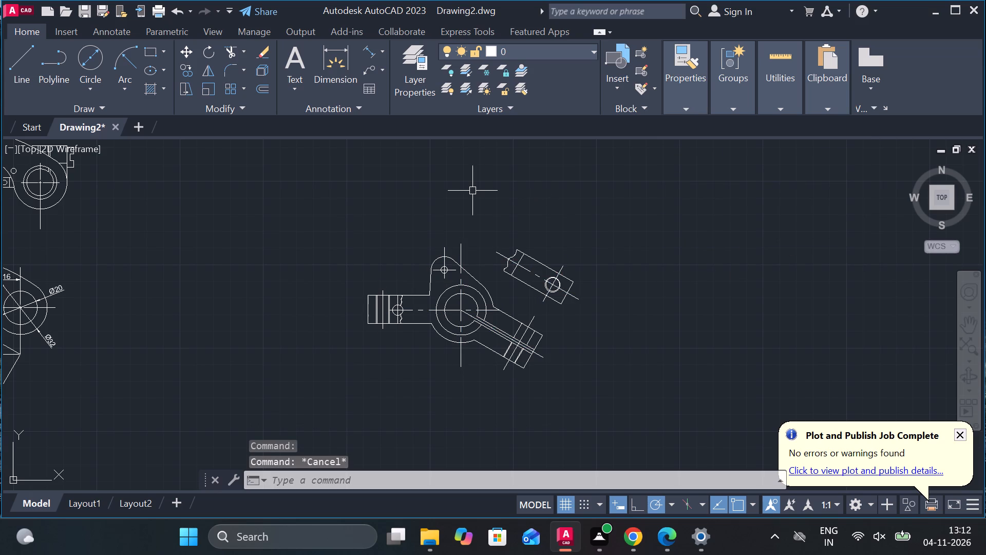
Copy the whole part with its projected view about 340 units horizontally to the right, using the central circles' centre as base point.
left_click(302, 197)
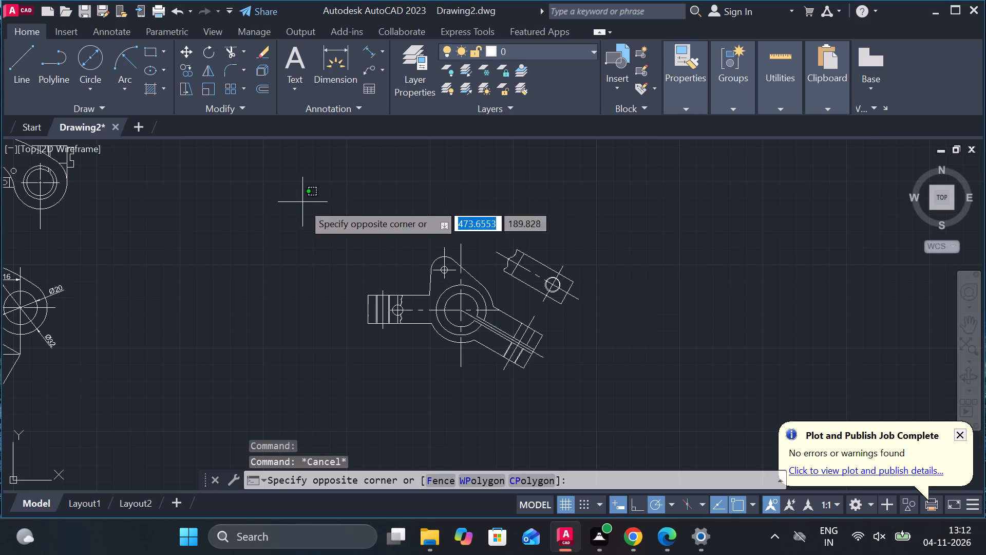
left_click(640, 414)
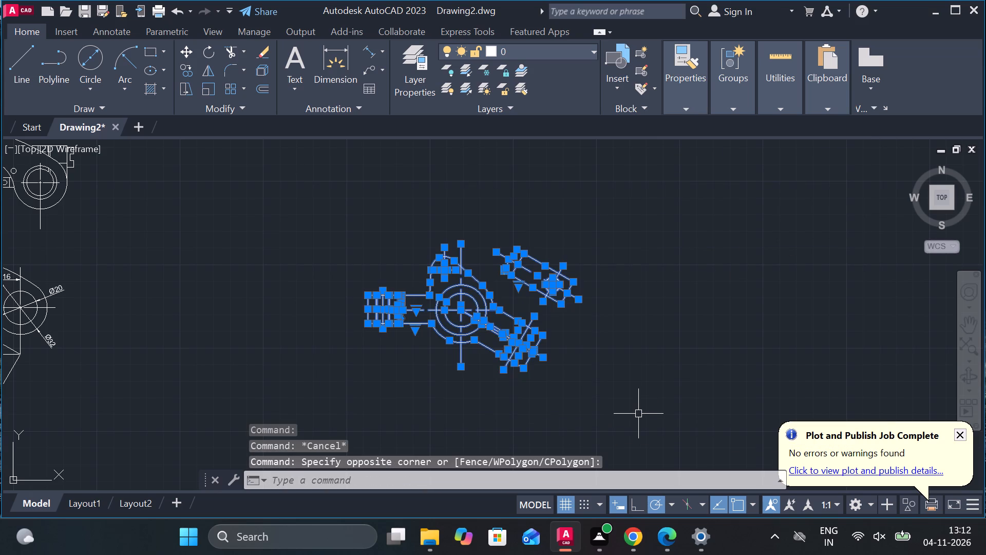
key("c")
key("o")
key("Return")
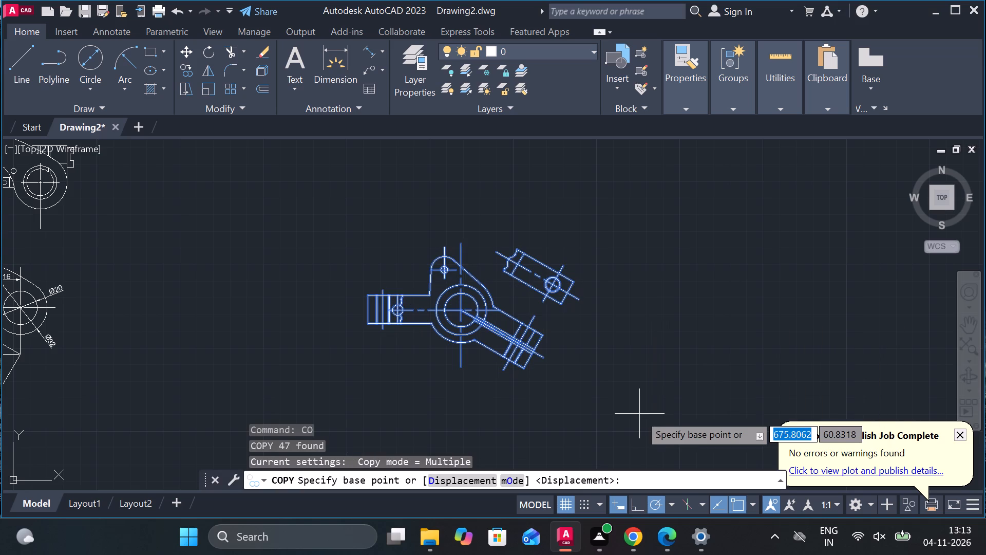
left_click(460, 311)
scroll(778, 322, "down", 2)
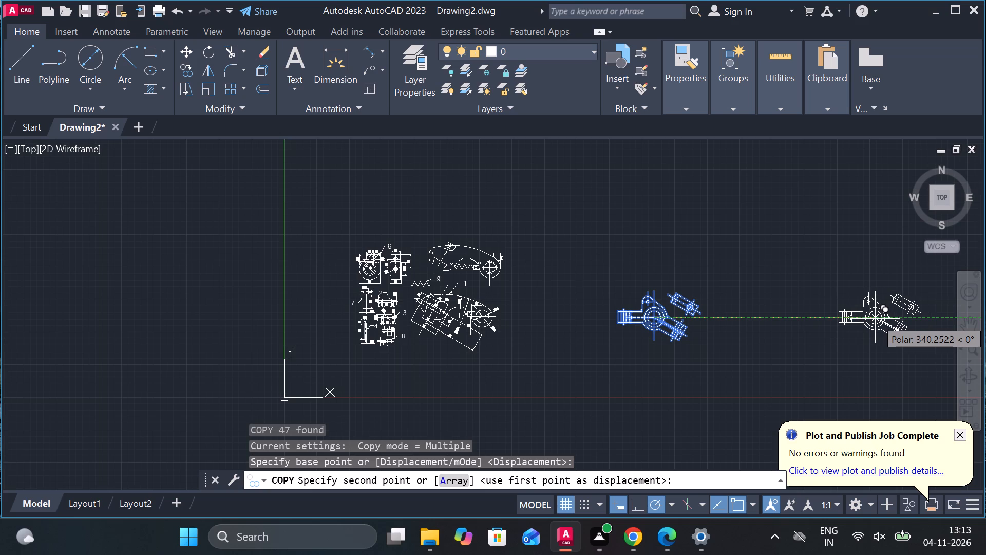
left_click(875, 319)
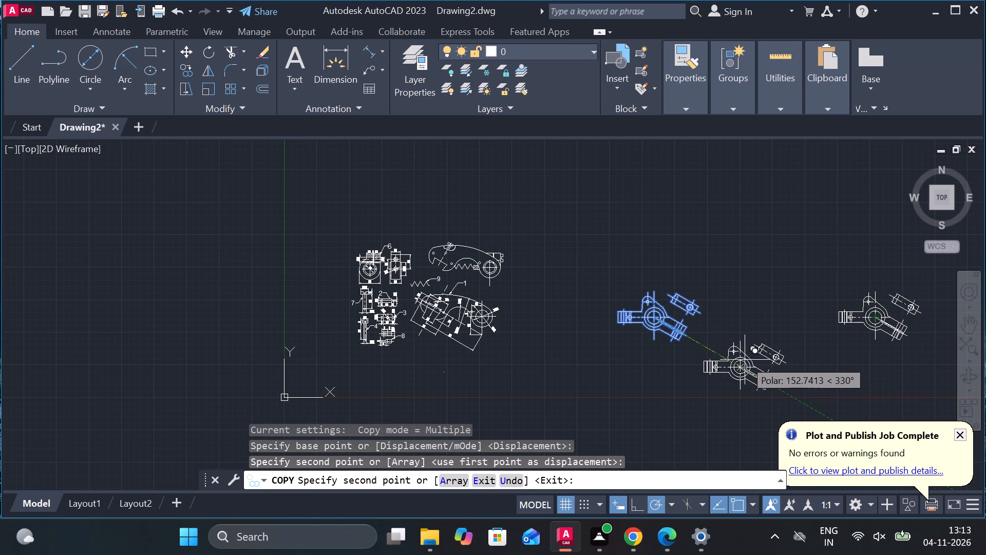
key("Escape")
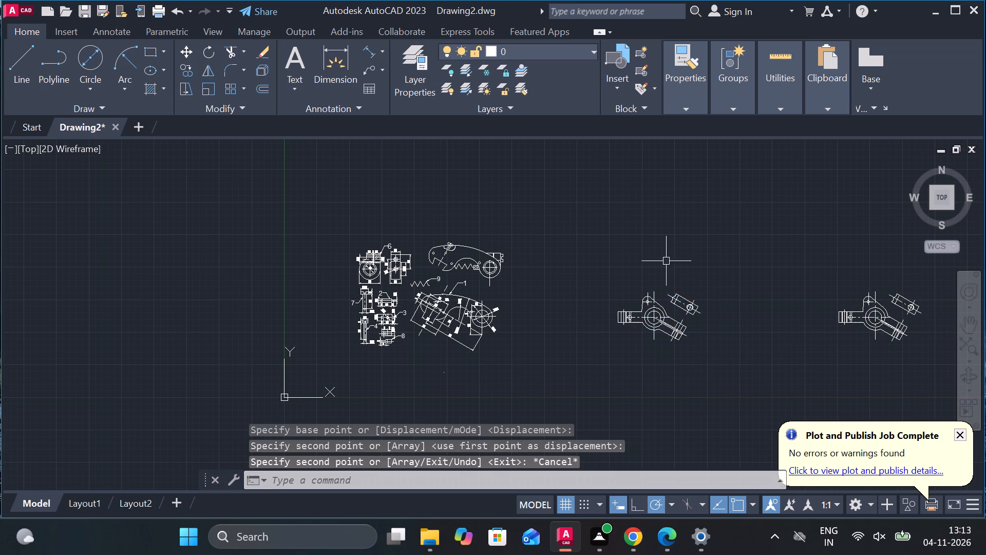
Add a horizontal linear dimension above the original part's left arm, from its outer end to the small circle's vertical centre line.
scroll(663, 324, "up", 2)
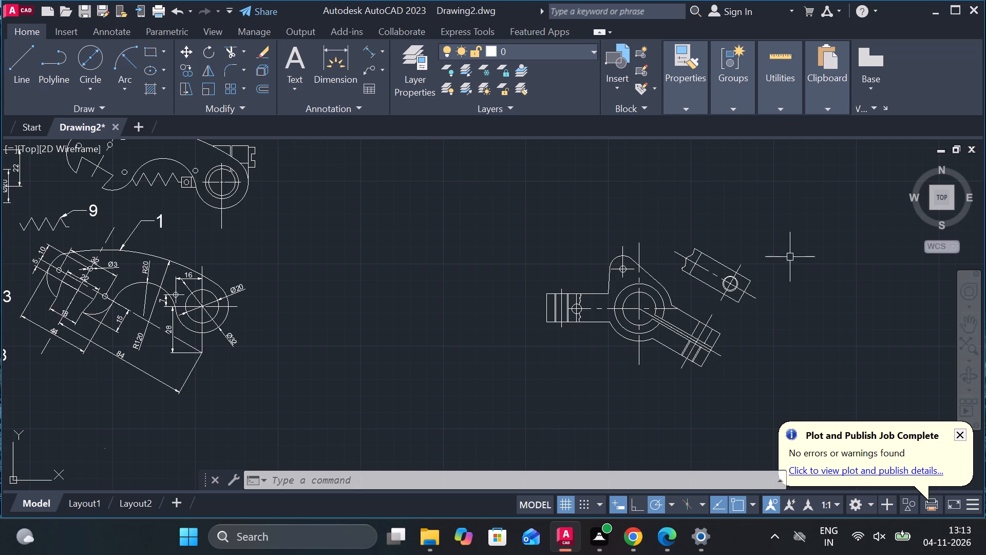
scroll(789, 255, "up", 1)
scroll(788, 255, "down", 1)
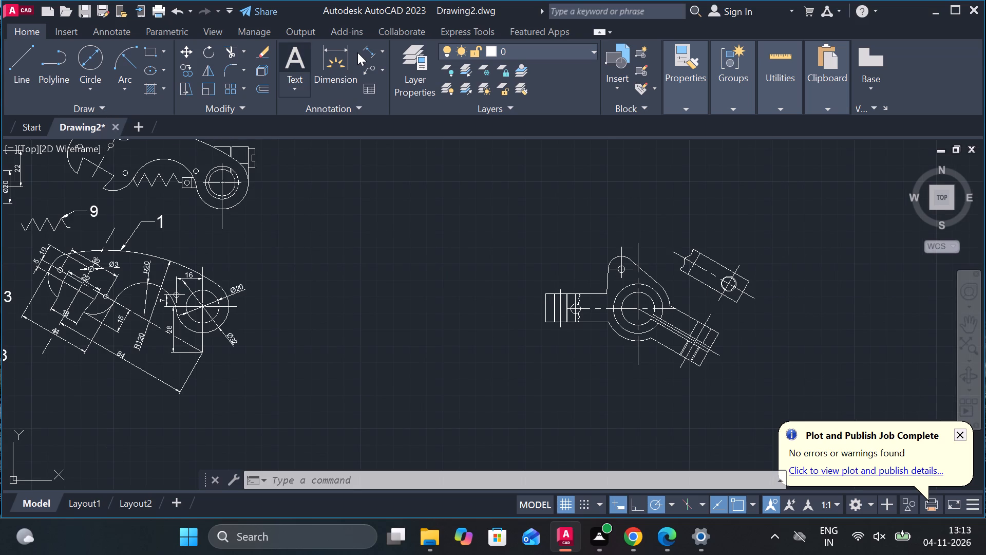
left_click(384, 52)
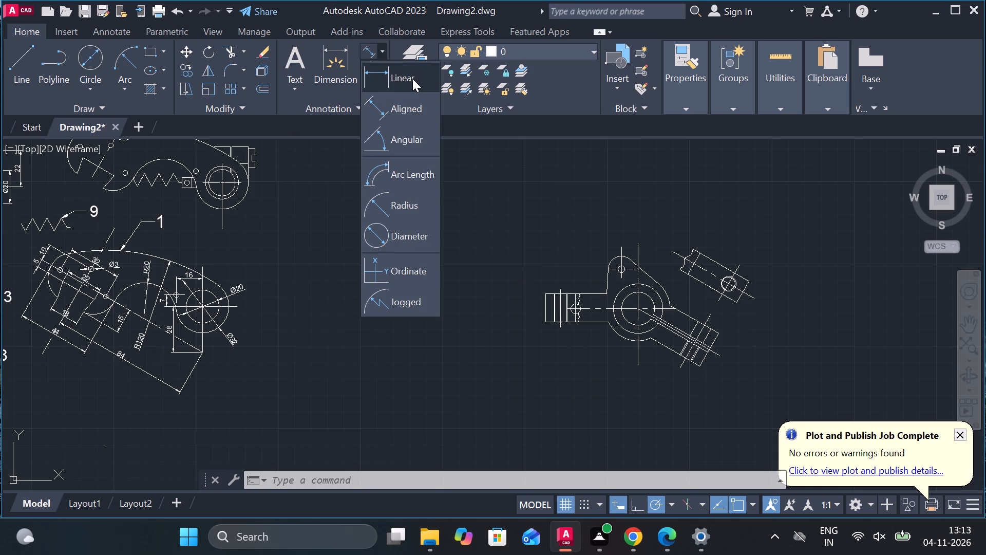
left_click(412, 79)
scroll(671, 280, "up", 3)
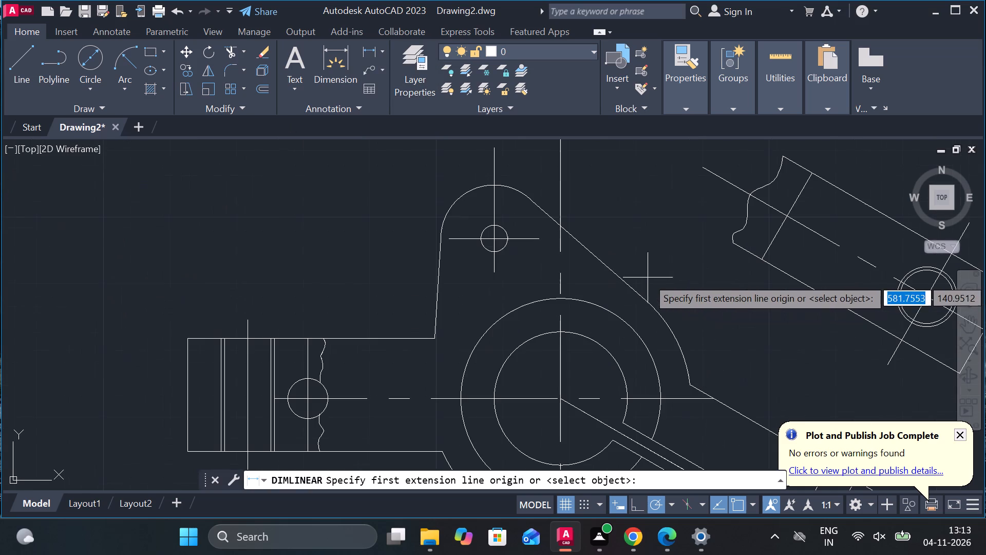
left_click(186, 342)
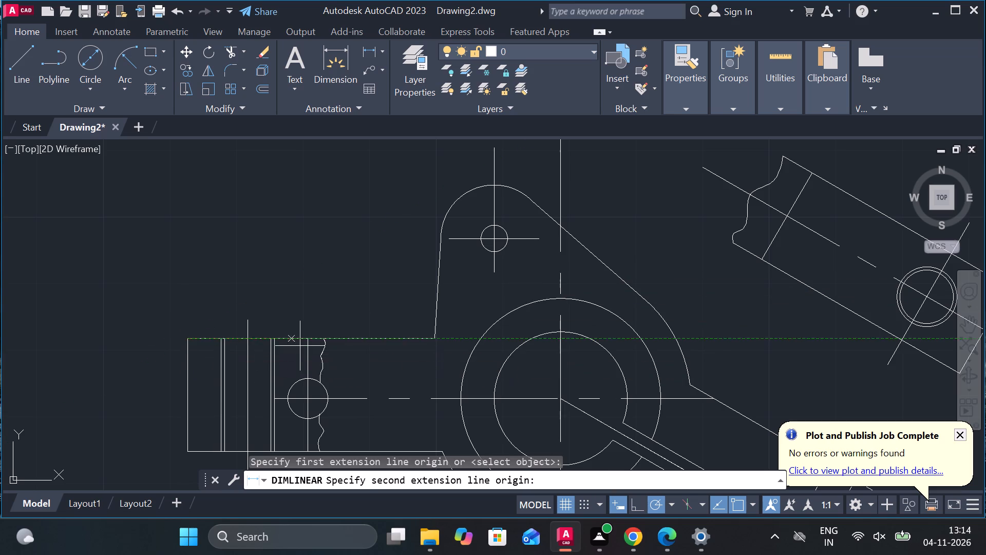
left_click(305, 343)
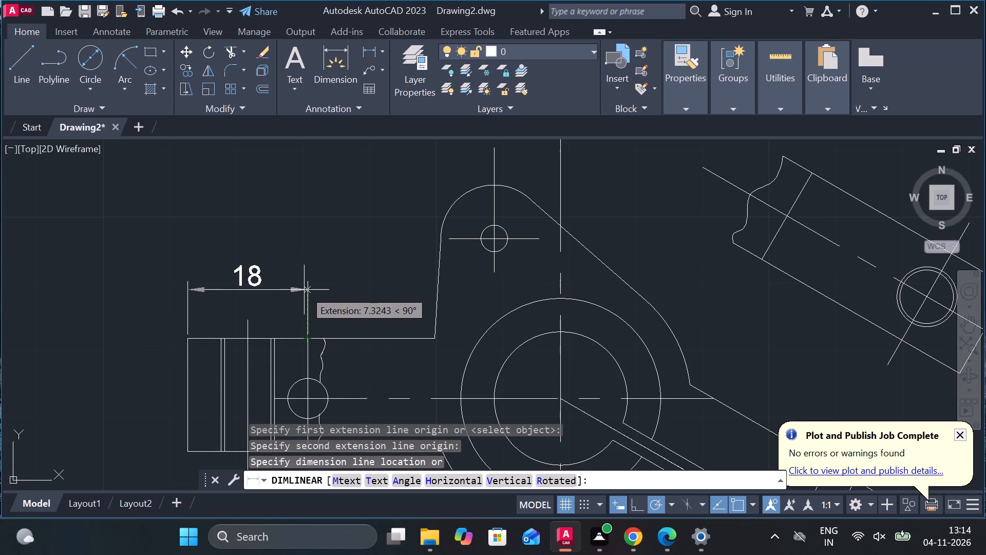
left_click(304, 290)
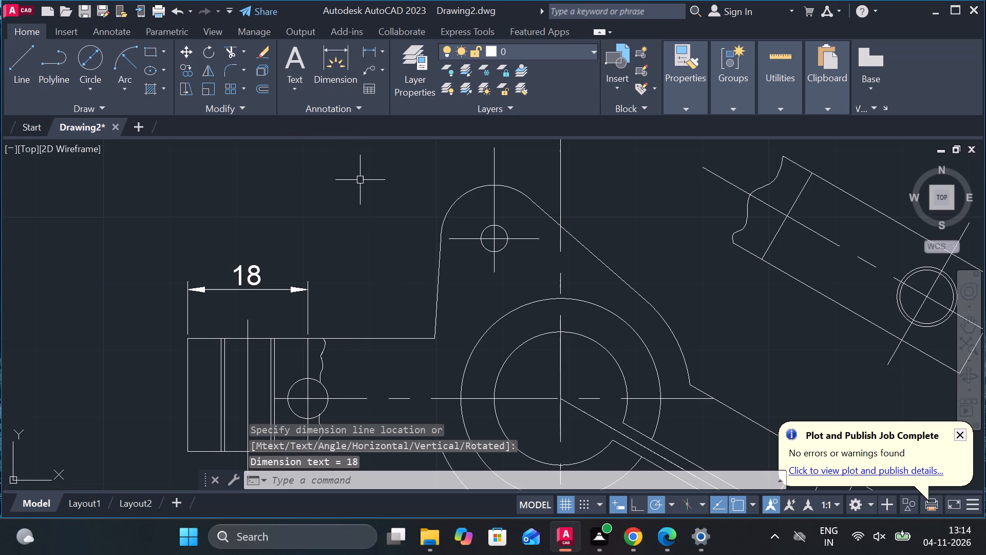
Add linear dimensions for the boss hole's vertical and horizontal offsets from the central circles' centre lines.
key("space")
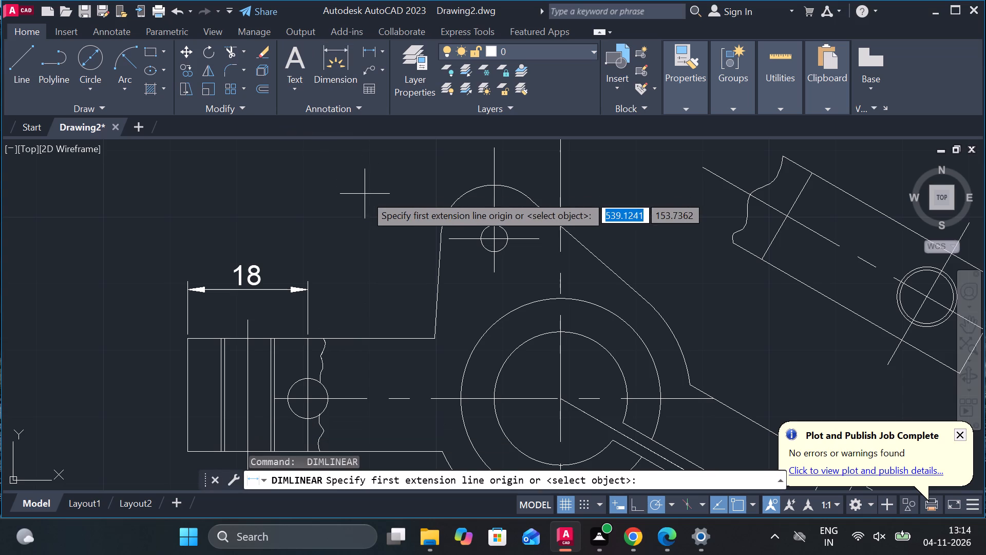
left_click(438, 399)
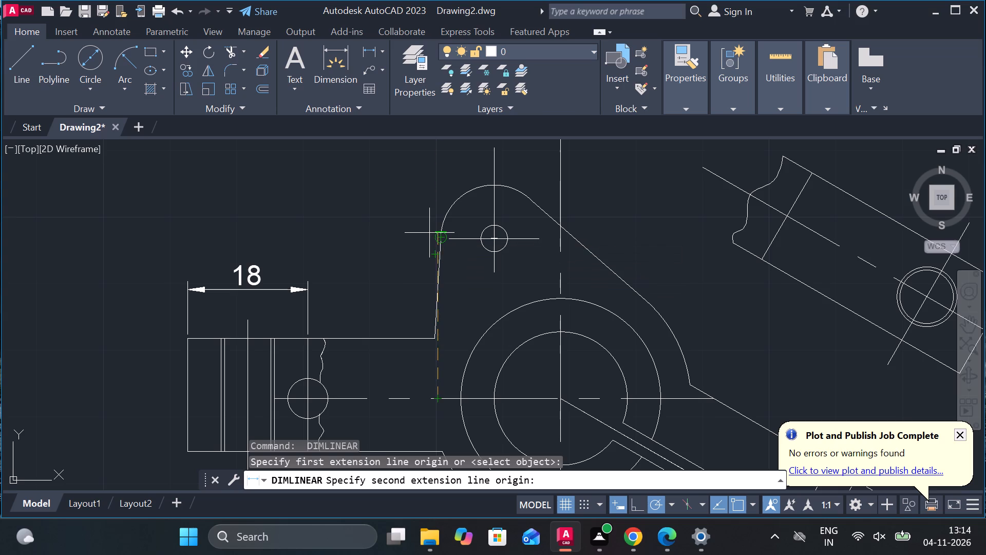
left_click(490, 240)
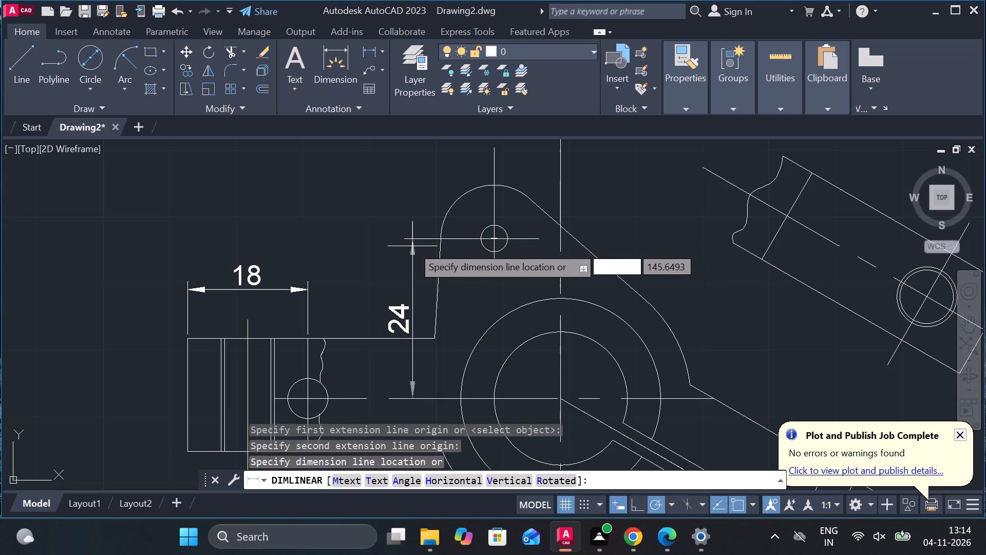
left_click(412, 246)
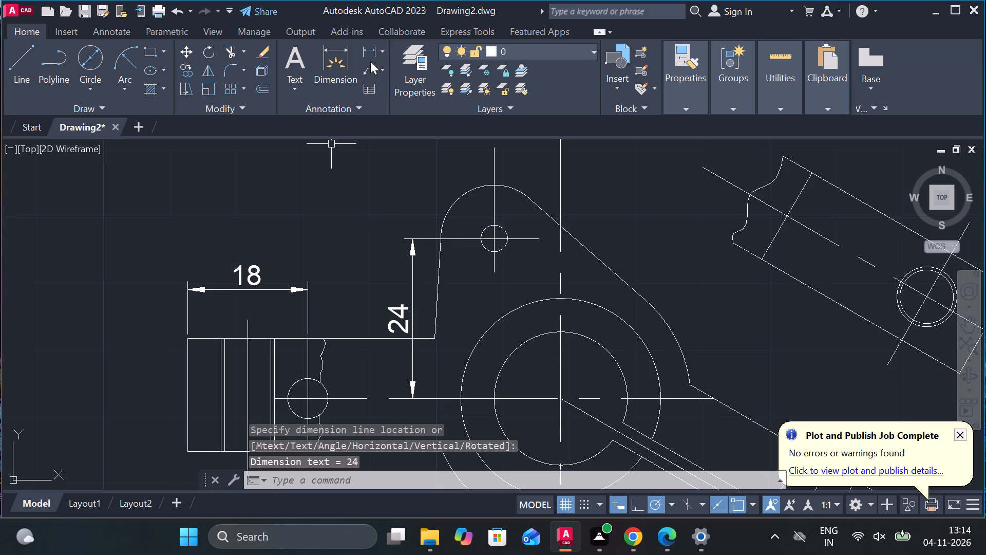
left_click(371, 48)
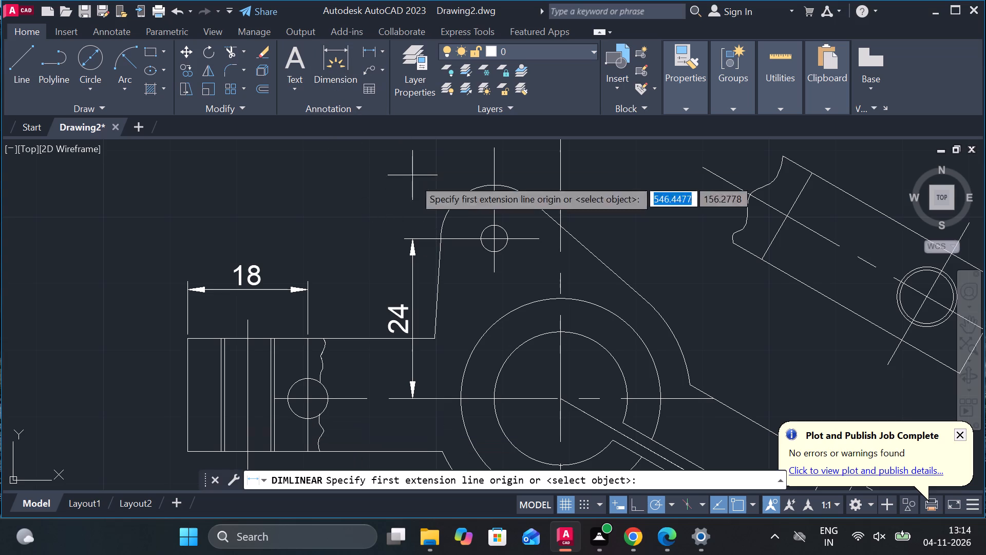
left_click(493, 236)
left_click(560, 238)
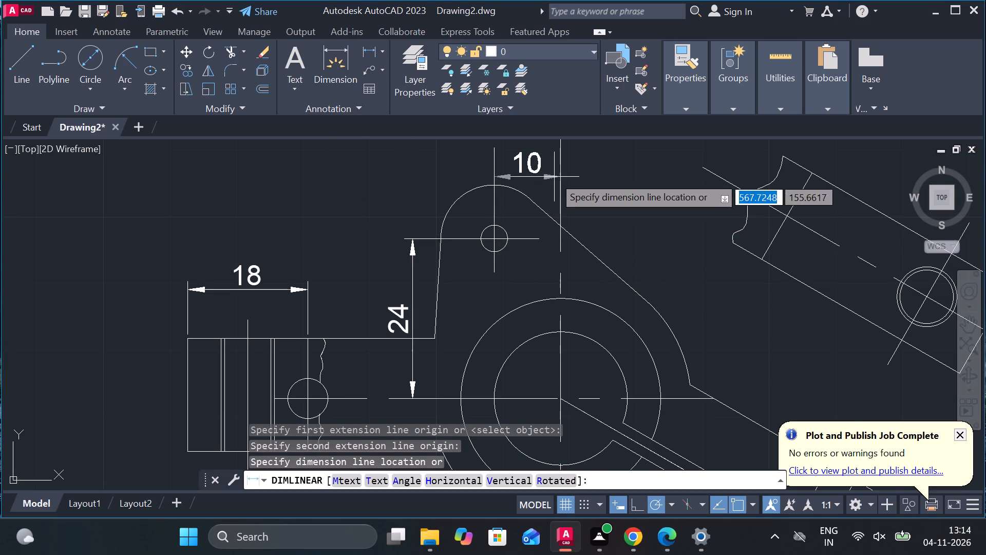
scroll(549, 174, "down", 1)
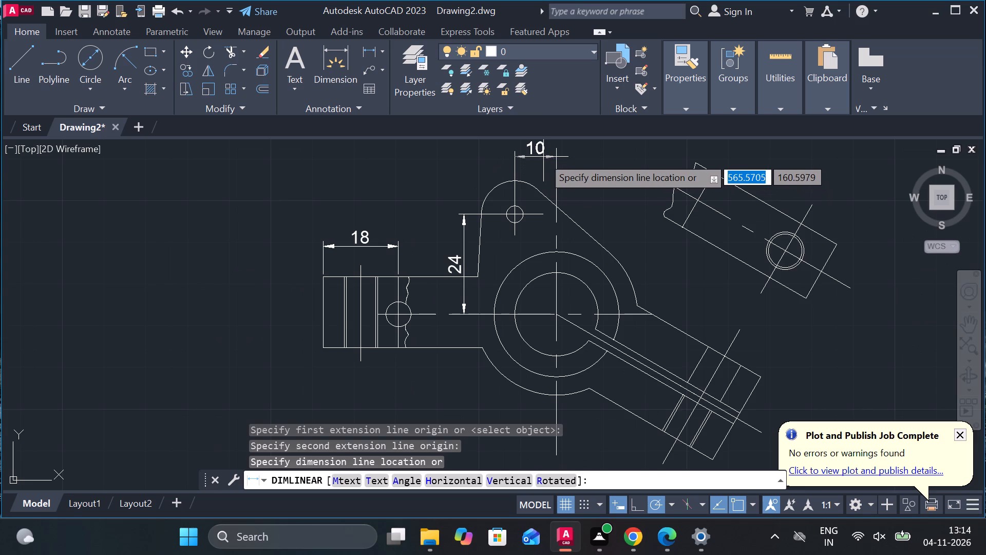
left_click(542, 163)
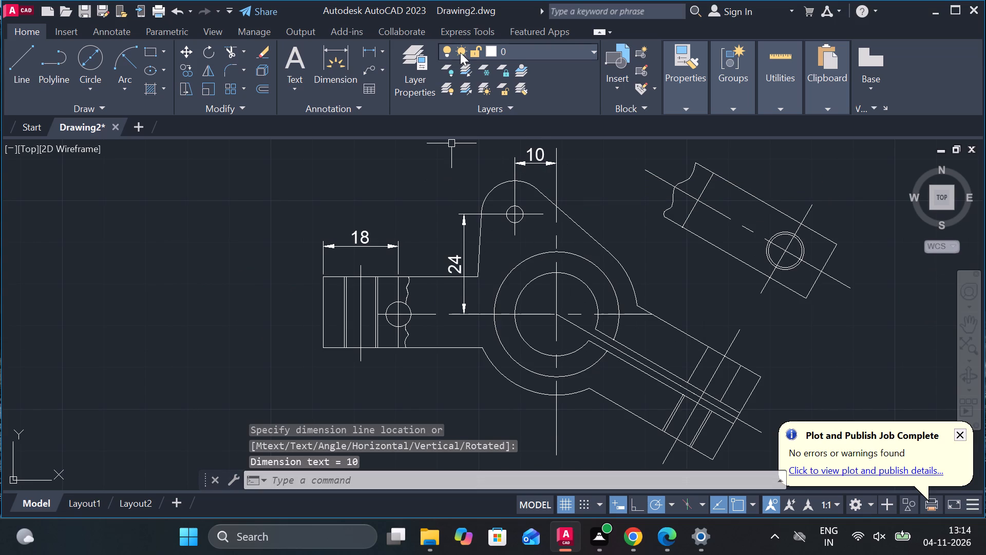
Dimension the threaded hole's outer width below the left arm and prefix the dimension text with "M." so it reads M.8.
left_click(370, 48)
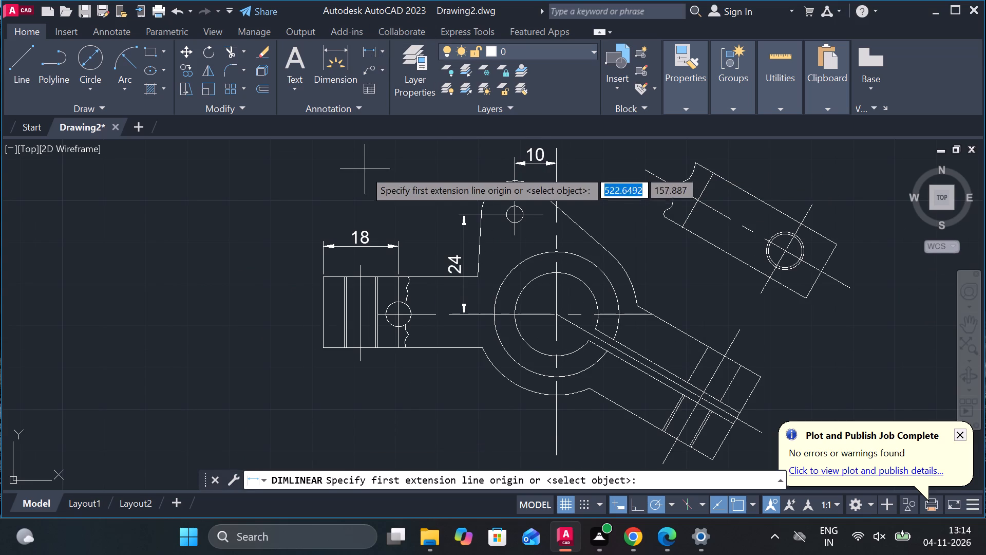
scroll(342, 347, "up", 2)
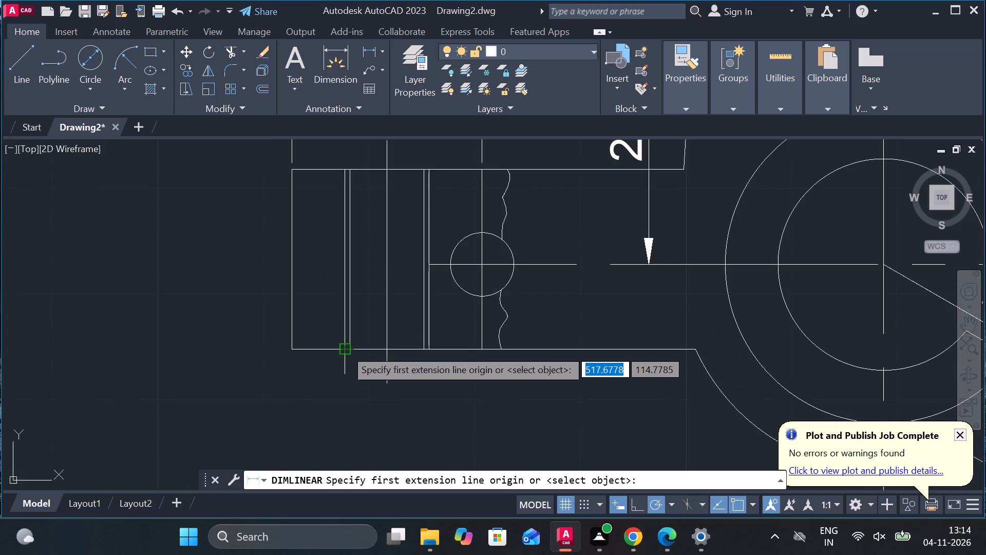
left_click(342, 349)
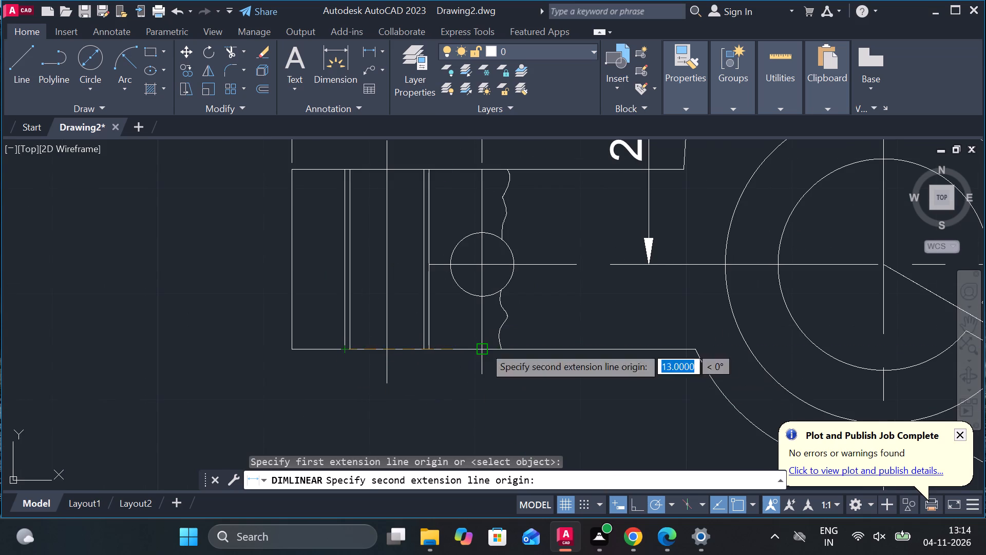
left_click(433, 351)
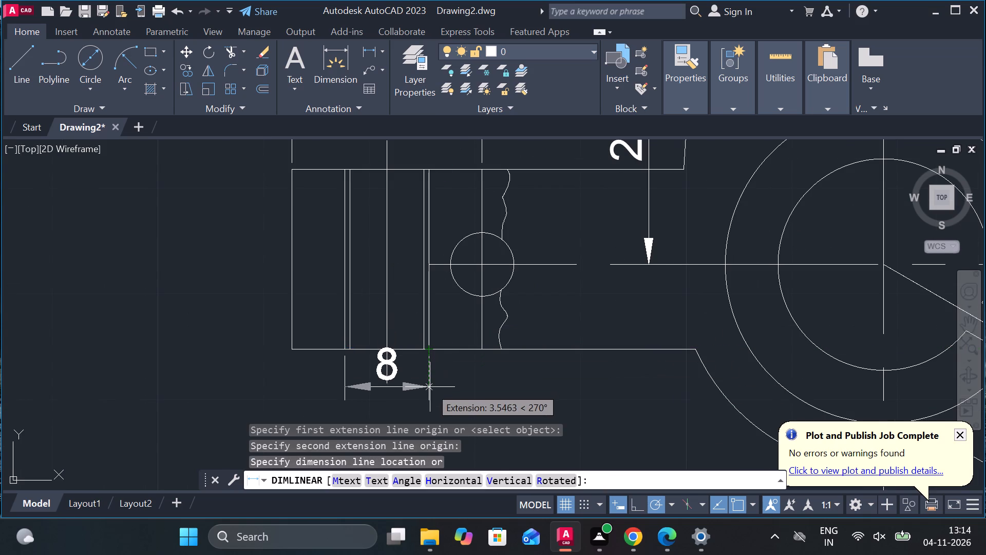
scroll(432, 347, "down", 1)
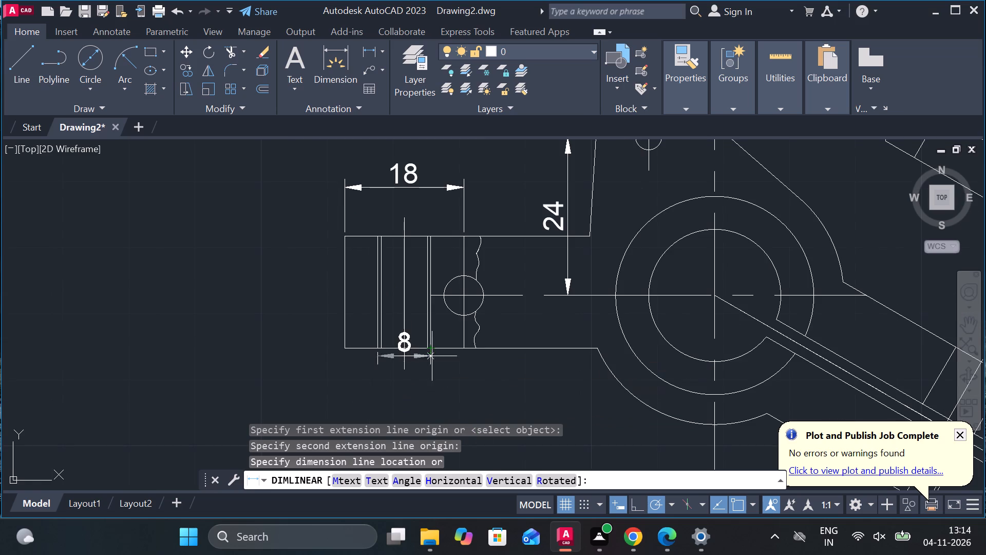
left_click(423, 396)
double_click(404, 385)
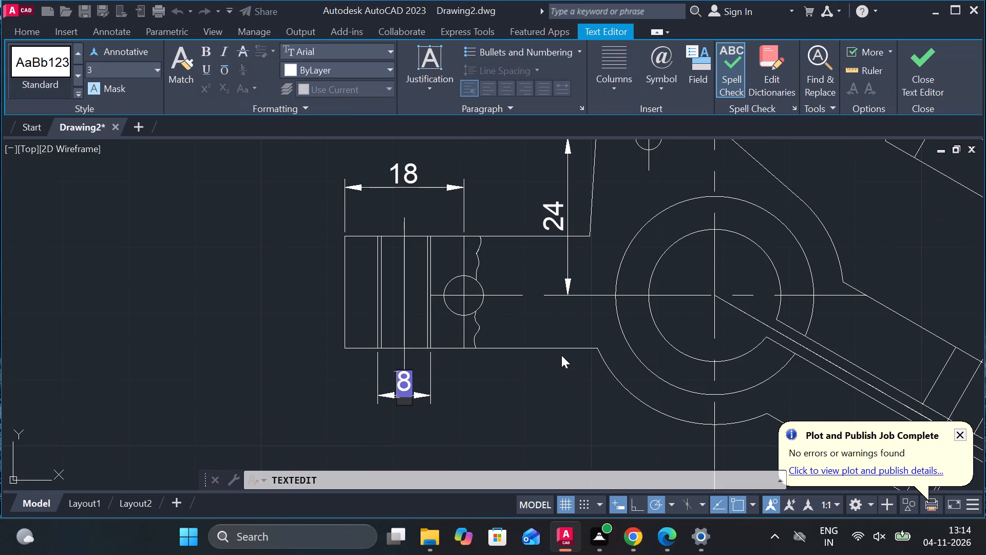
key("m")
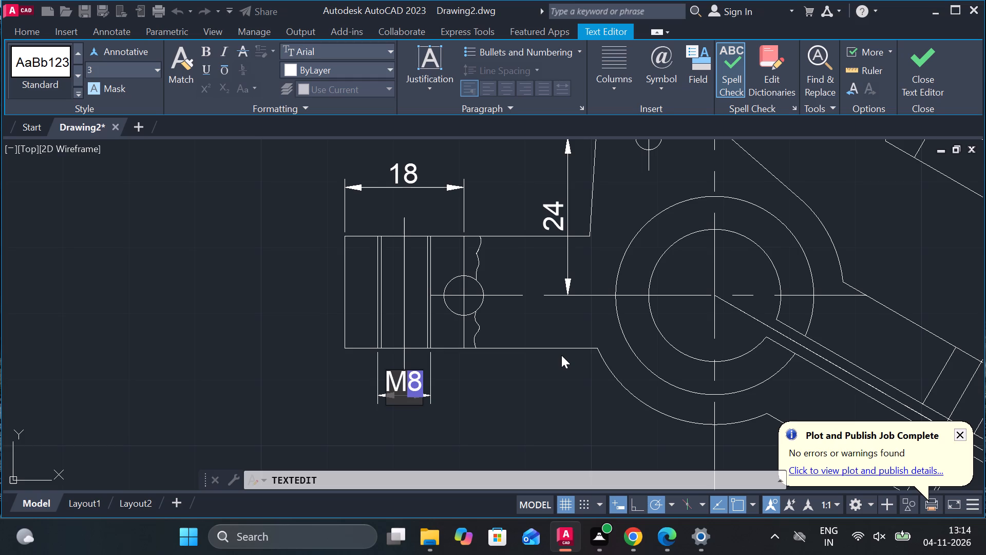
key("period")
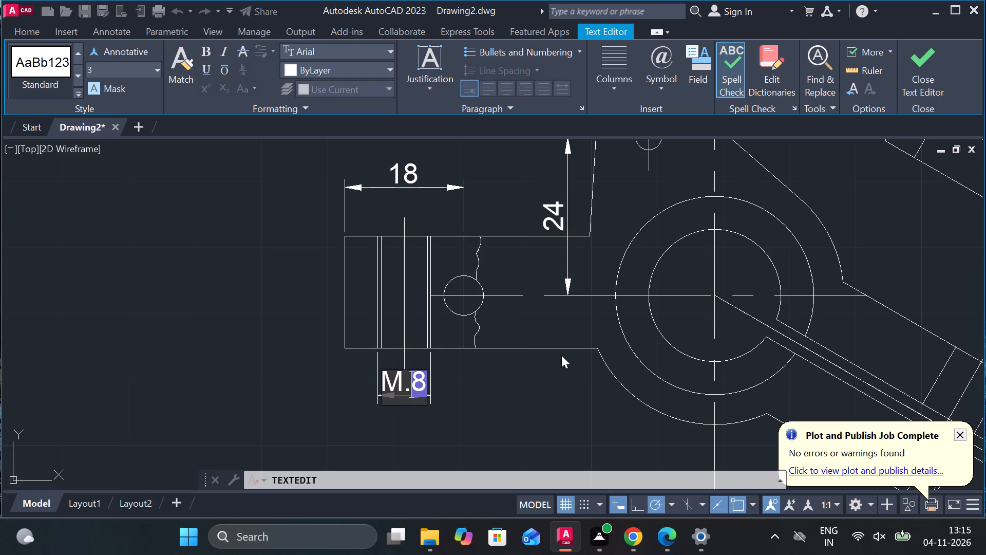
left_click(505, 416)
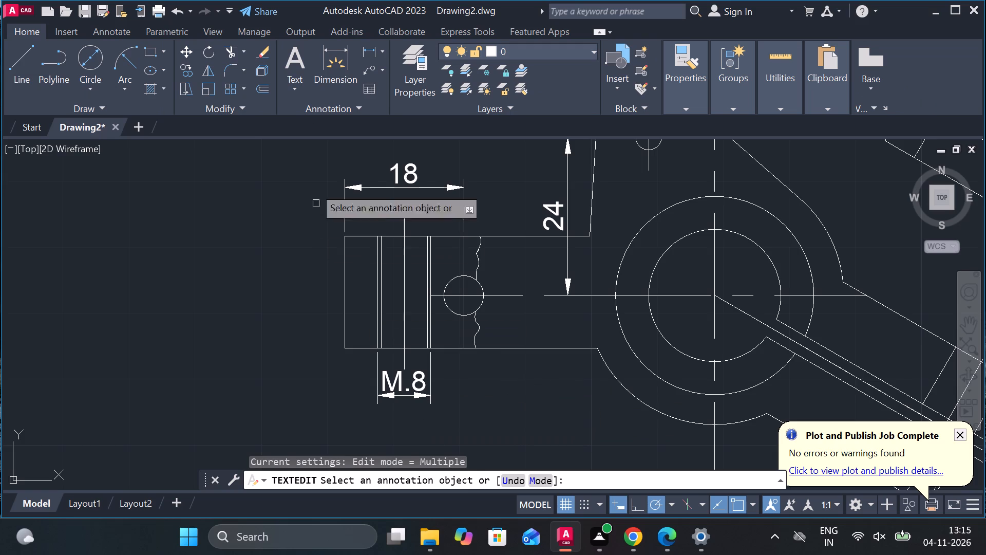
Add a vertical linear dimension from the left arm's horizontal centre line to its upper edge, just right of the break line.
left_click(369, 50)
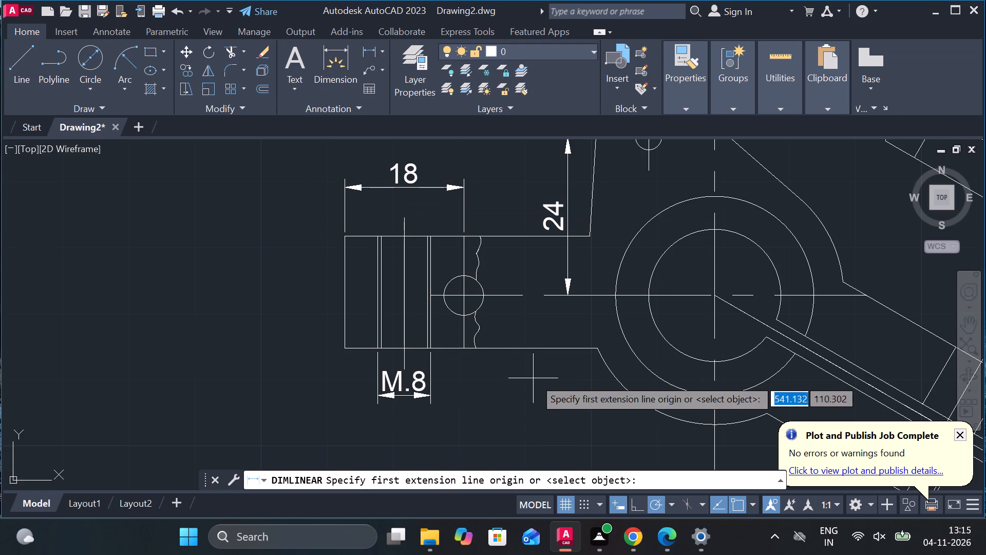
left_click(504, 295)
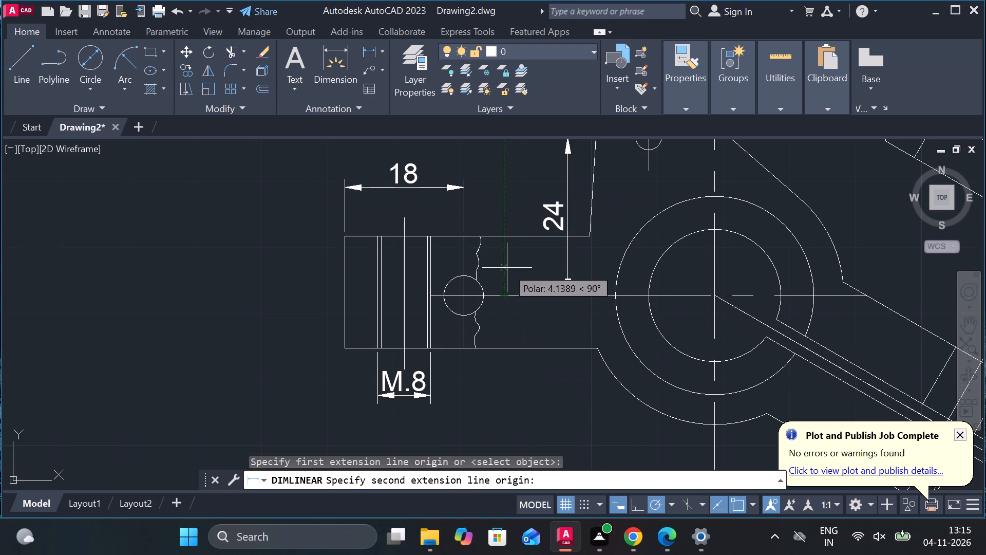
left_click(507, 231)
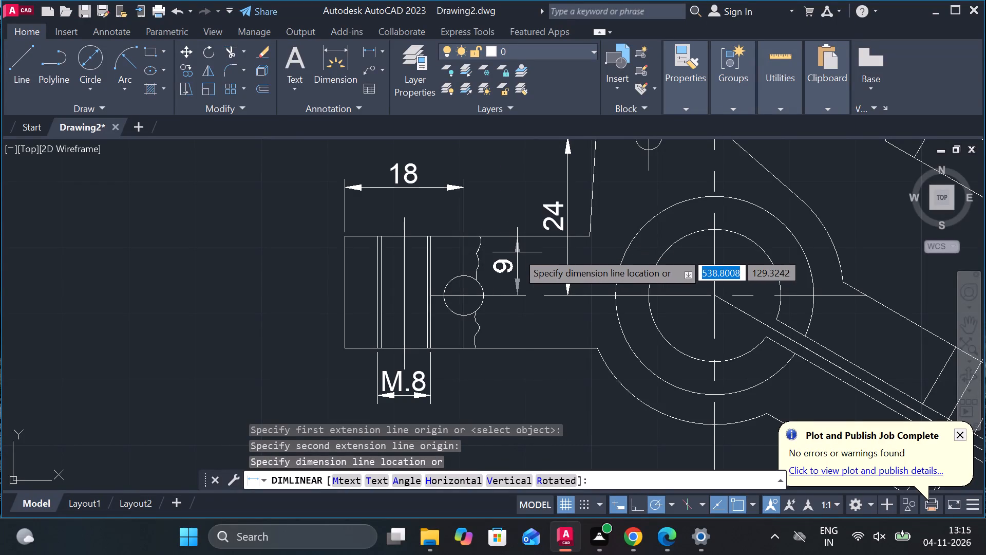
left_click(517, 252)
Add a vertical linear dimension from the left arm's horizontal centre line to its lower edge, in line with the dimension above it.
left_click(370, 54)
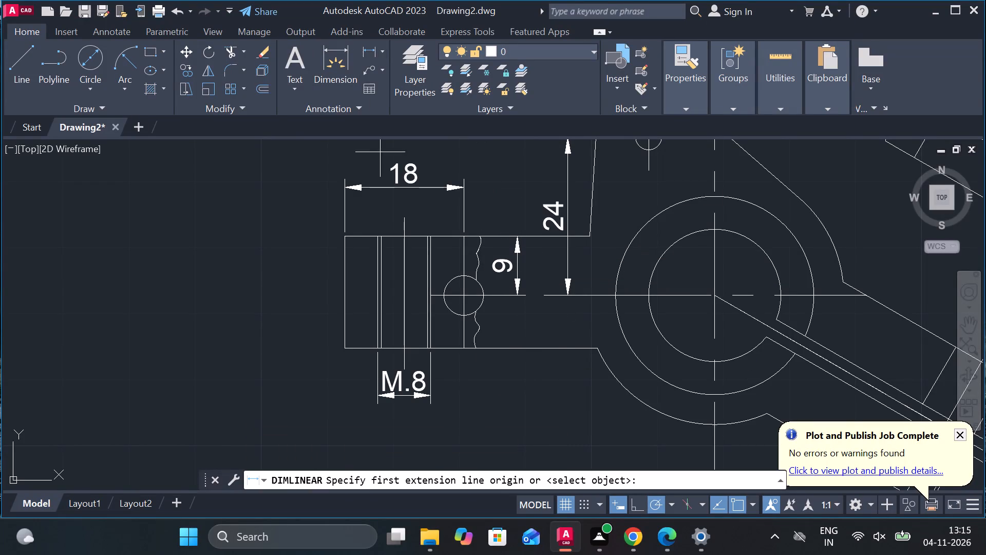
left_click(513, 298)
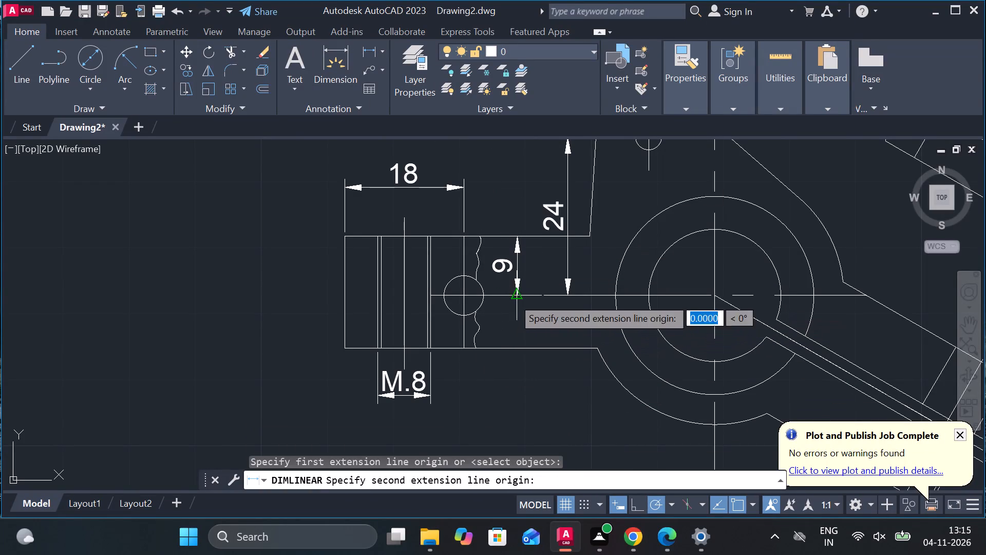
left_click(520, 353)
left_click(520, 353)
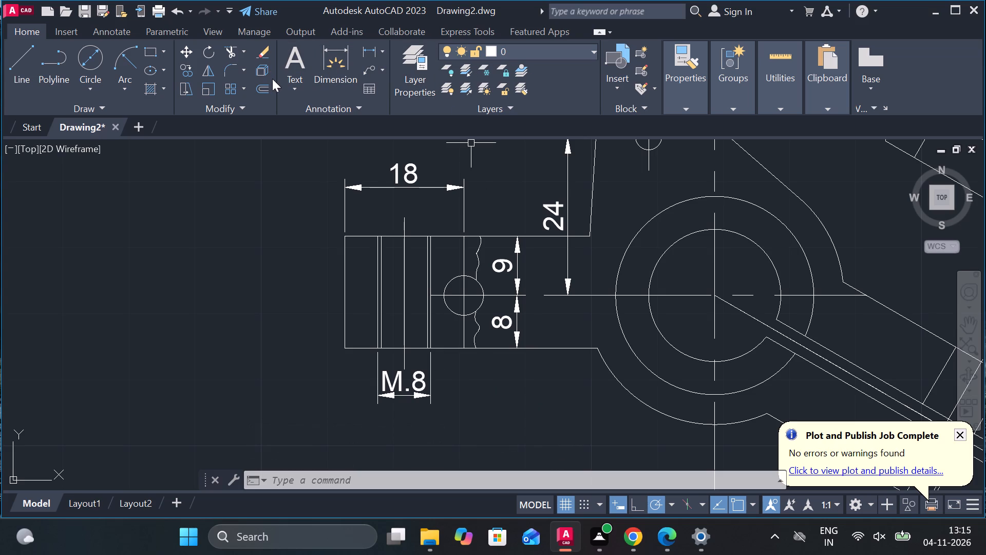
Add aligned dimensions beyond the 330° arm's outer end for its upper and lower halves, from the slot edges to the outer corners.
left_click(383, 53)
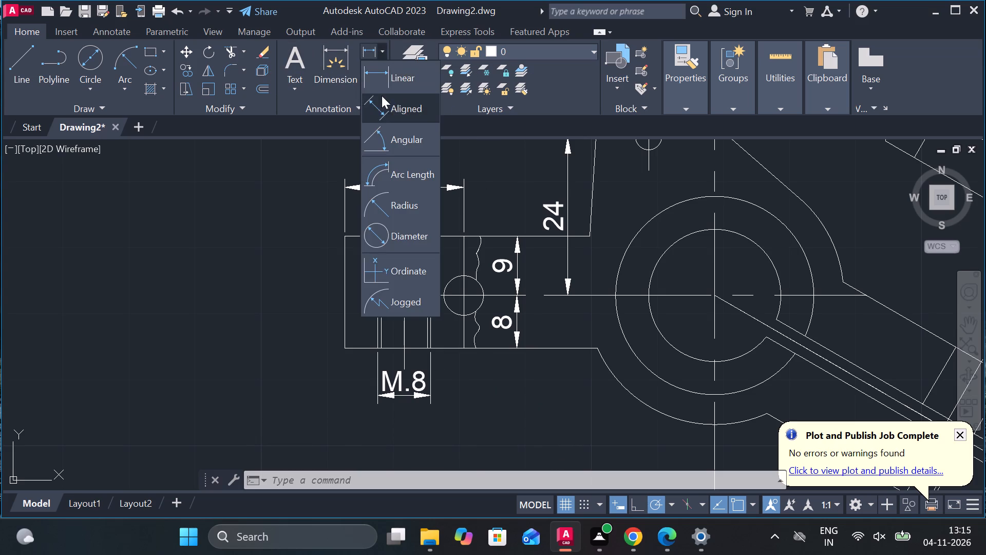
left_click(385, 105)
scroll(554, 207, "down", 2)
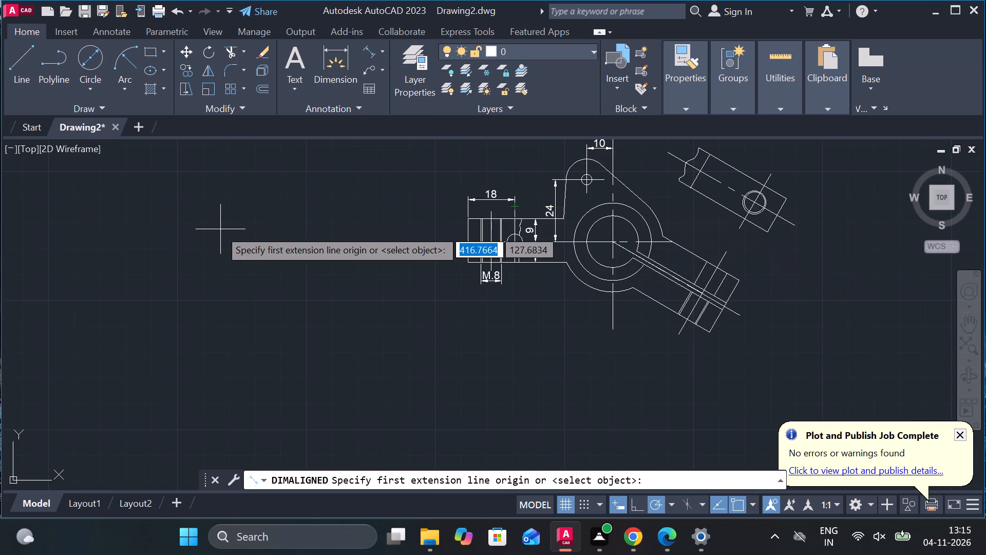
scroll(222, 229, "down", 1)
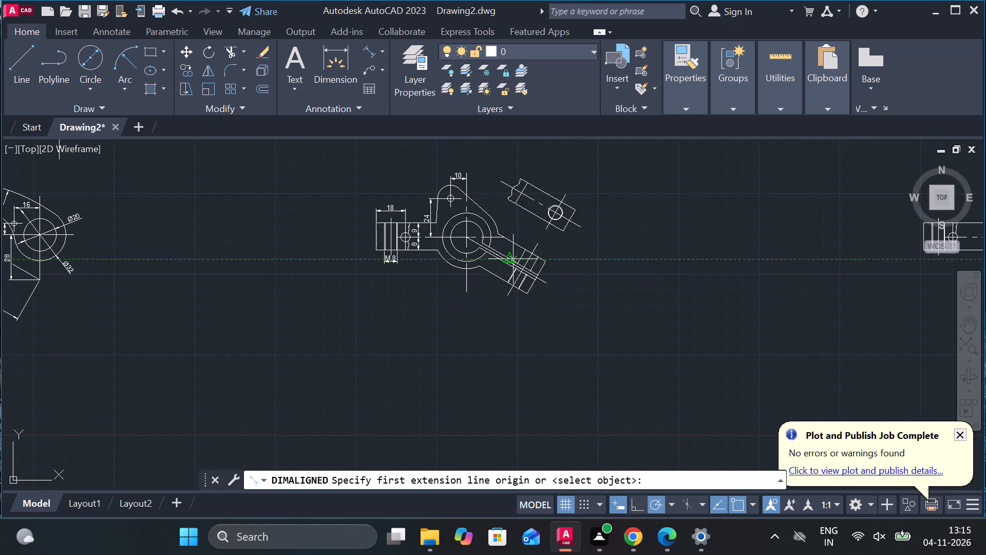
scroll(515, 267, "up", 2)
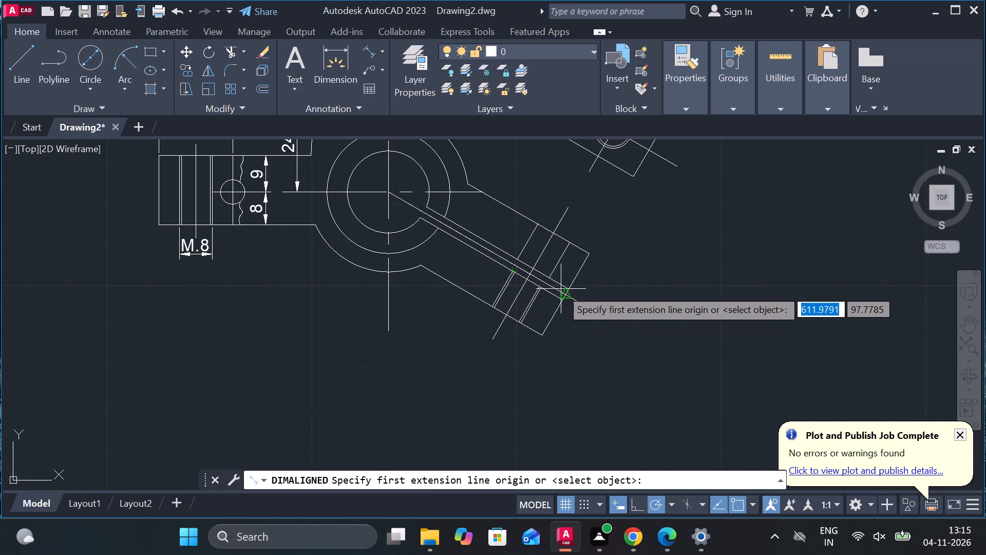
left_click(570, 286)
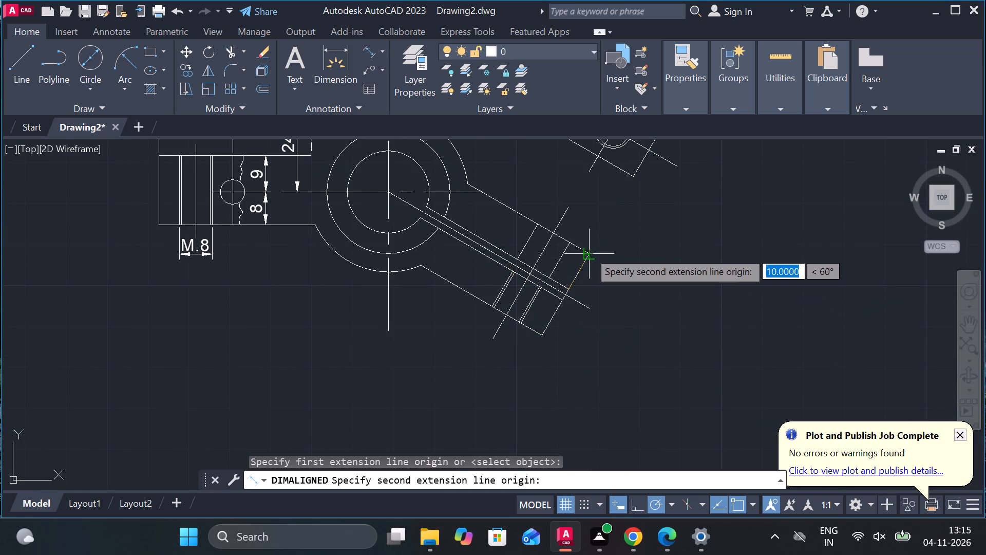
left_click(589, 251)
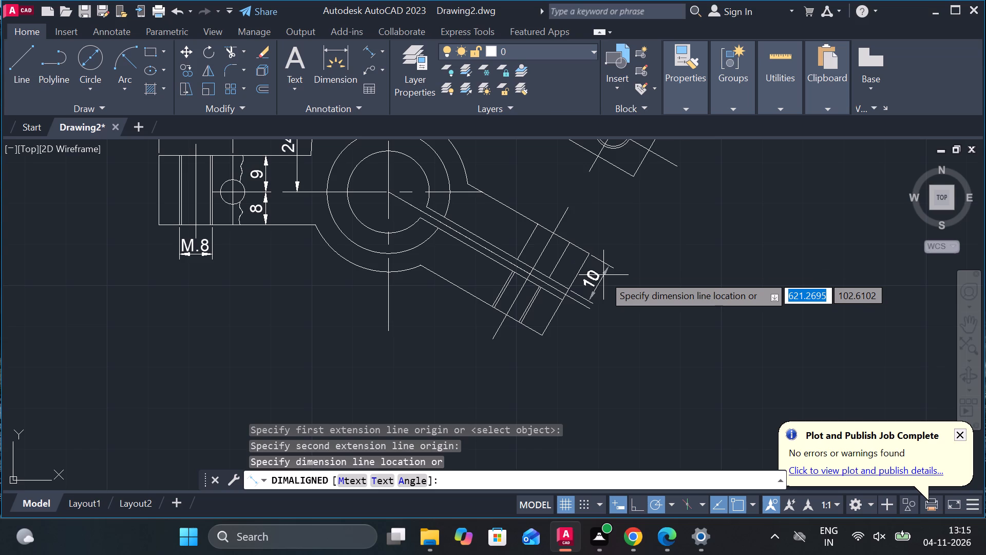
left_click(603, 275)
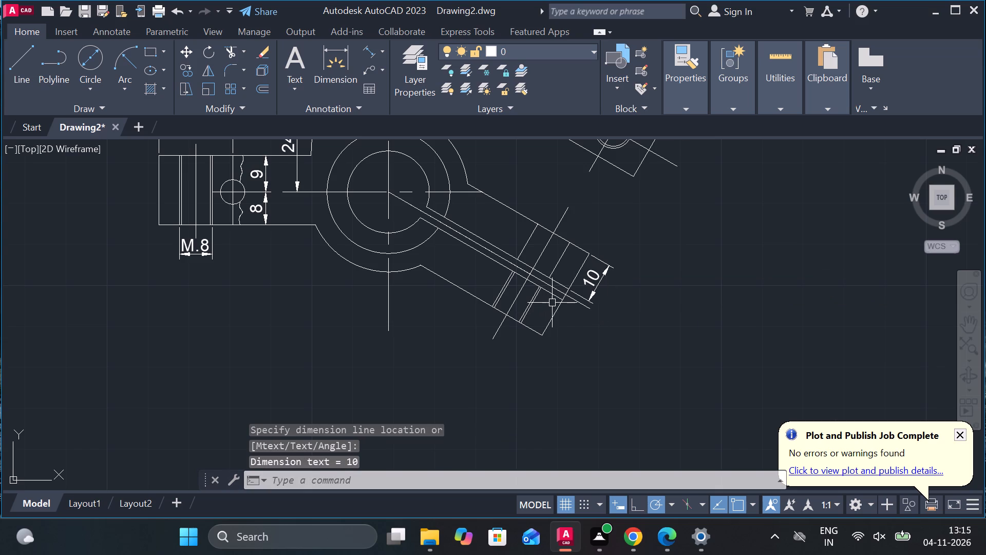
left_click(372, 49)
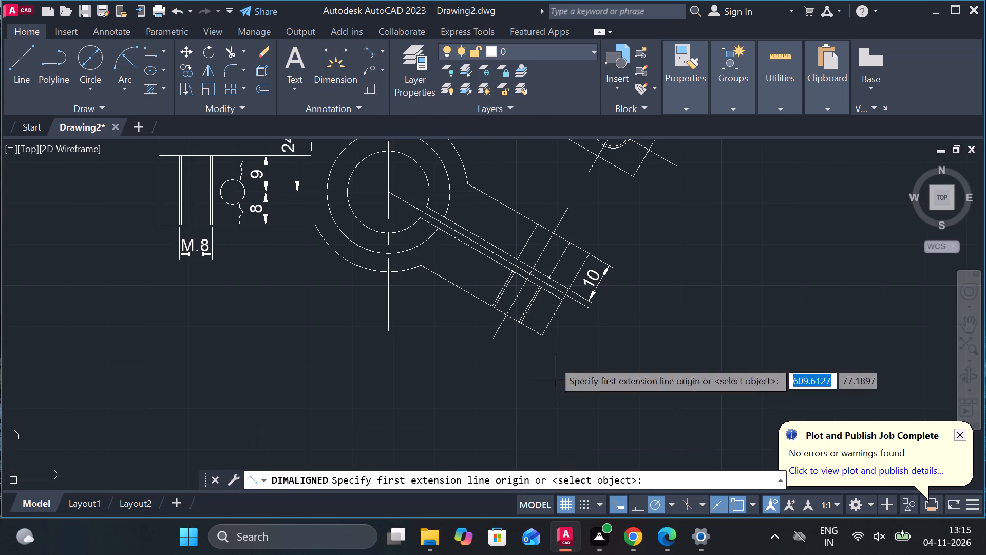
left_click(561, 303)
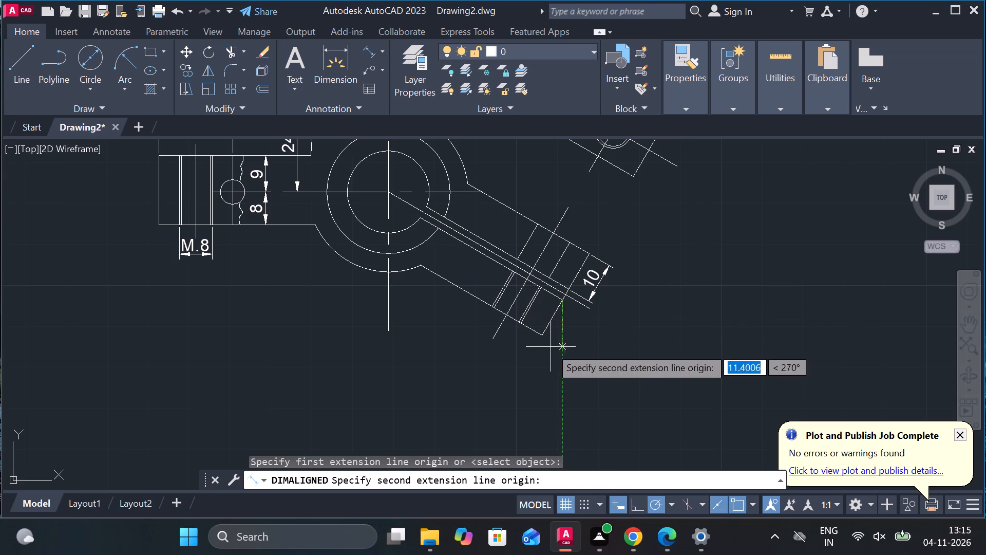
left_click(538, 334)
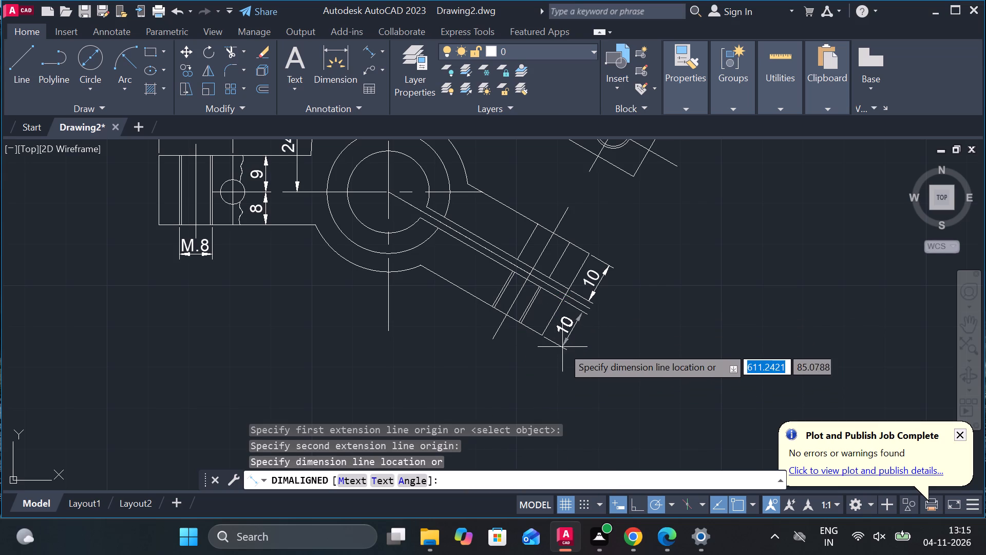
left_click(562, 346)
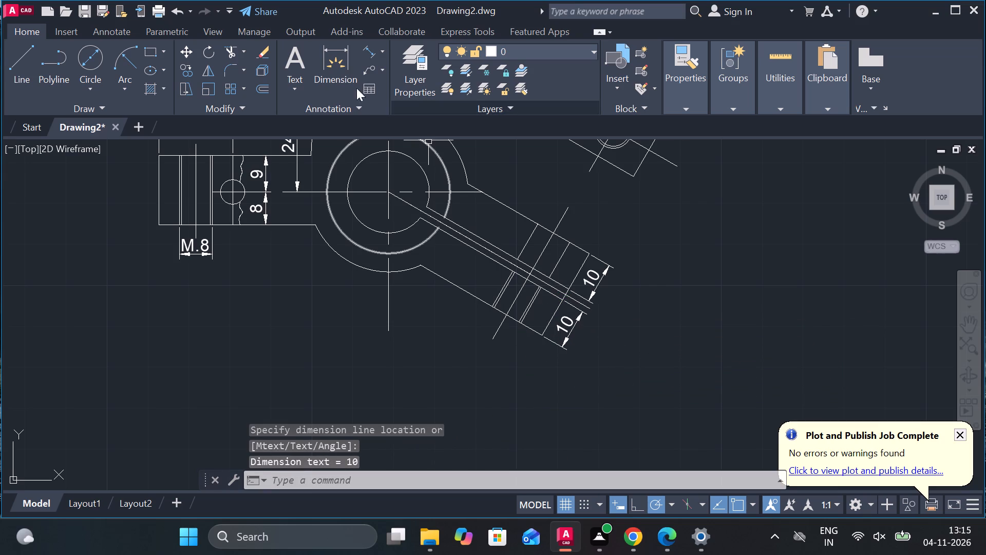
Add an aligned dimension for the slot width between the two halves of the 330° arm, placed beyond its outer end.
left_click(372, 55)
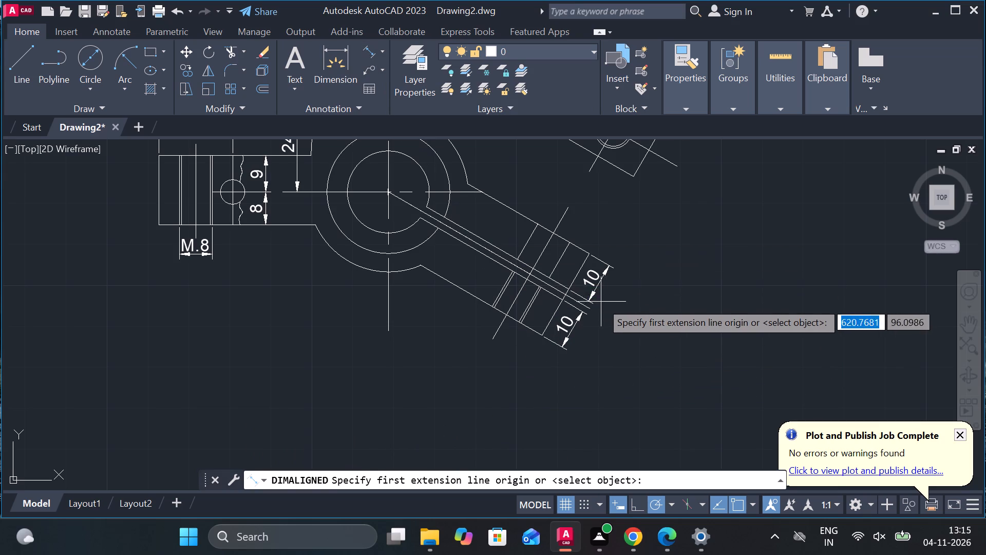
scroll(579, 311, "up", 2)
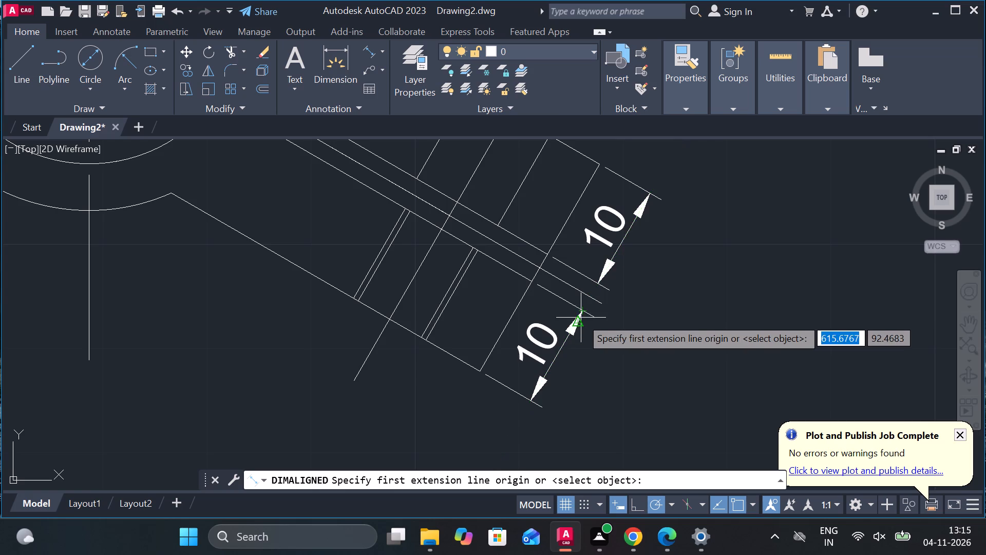
left_click(581, 309)
left_click(597, 283)
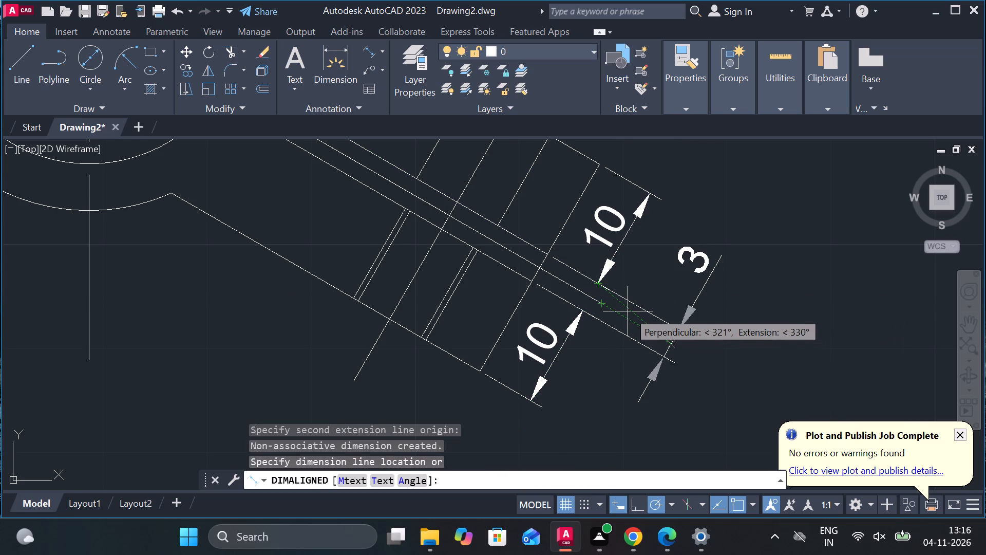
left_click(638, 321)
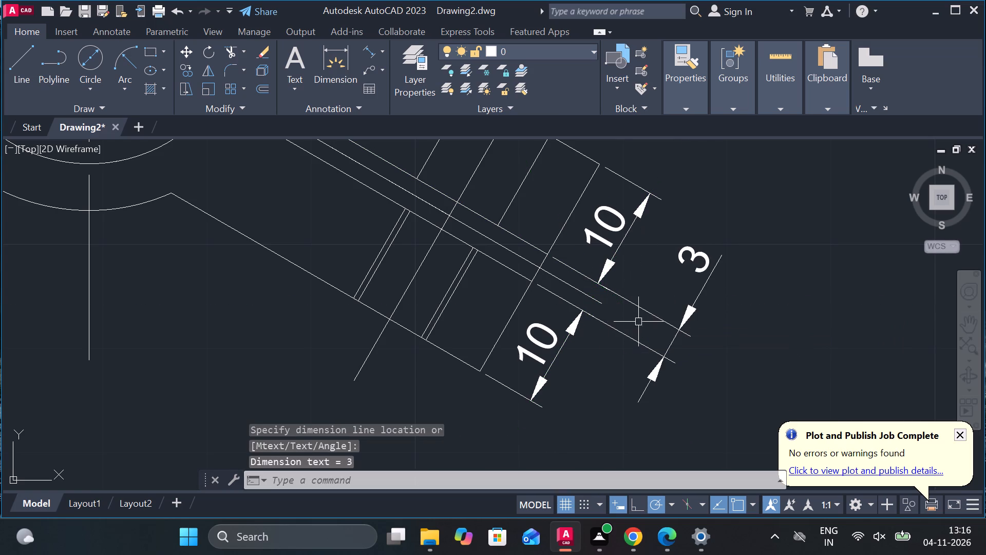
Add an aligned dimension for the hole width above the 330° arm's upper edge and prefix its text with the diameter symbol, reading Ø9.
scroll(697, 328, "down", 2)
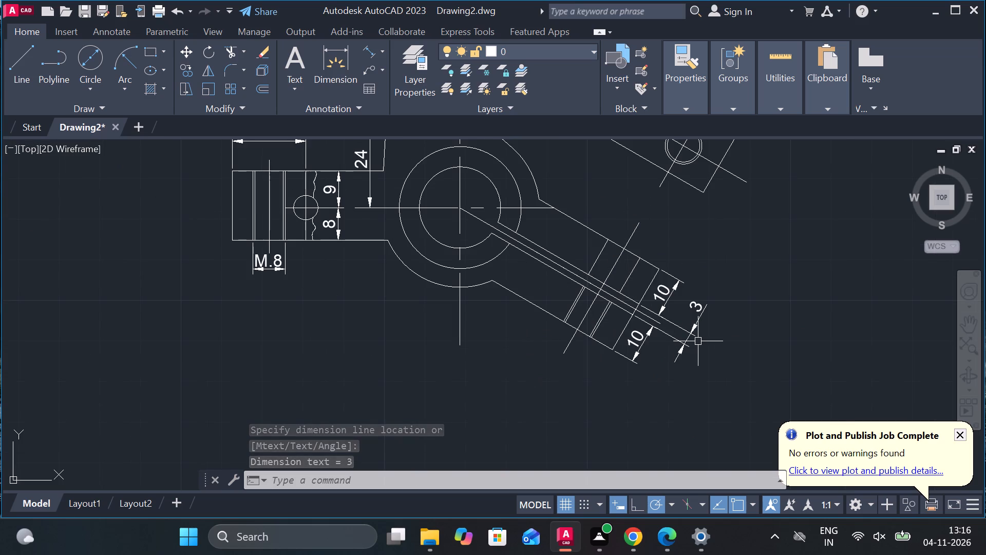
scroll(501, 341, "down", 2)
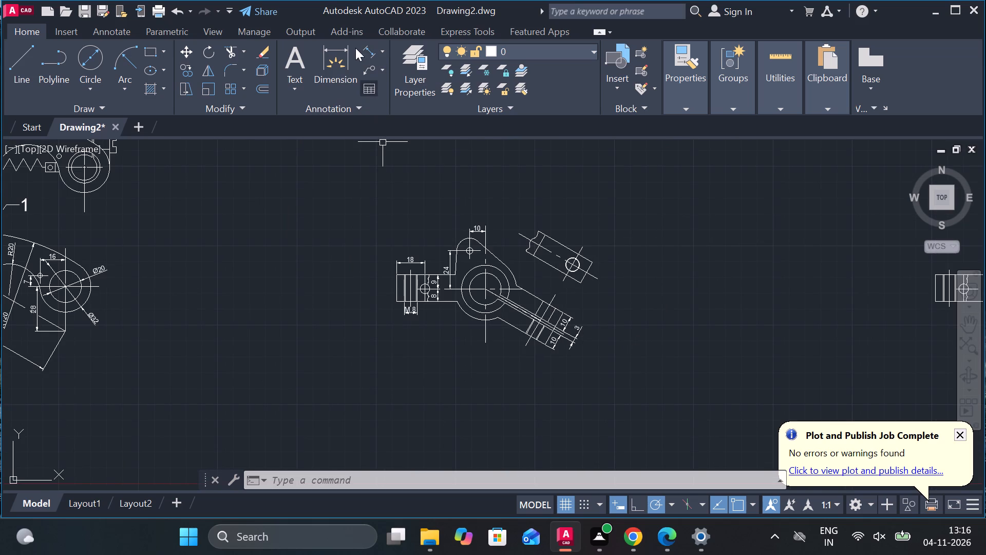
left_click(369, 50)
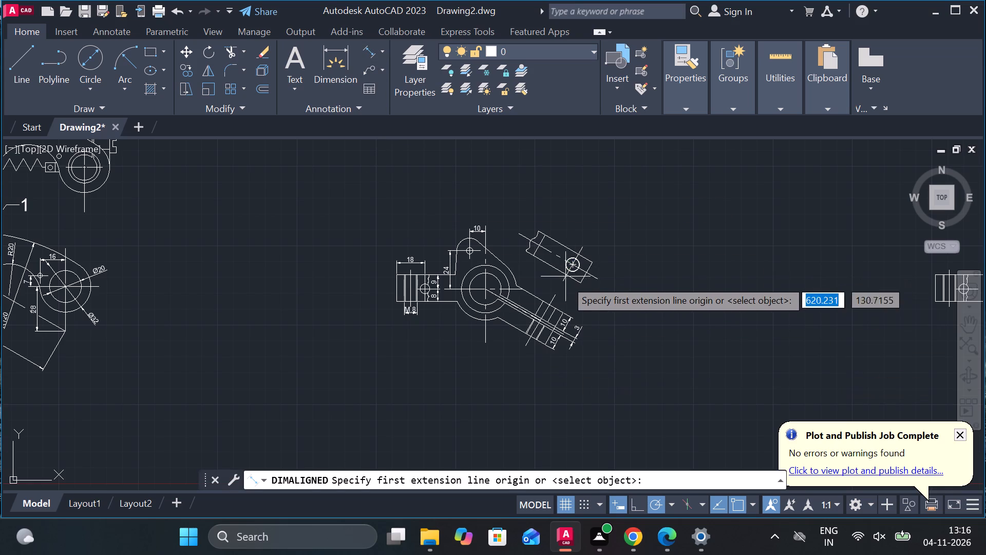
scroll(565, 291, "up", 2)
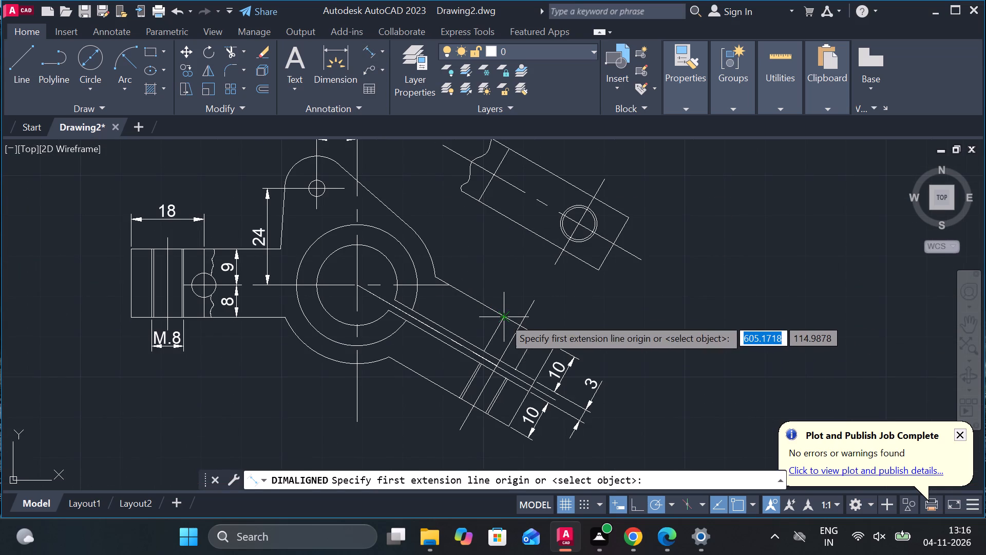
left_click(503, 318)
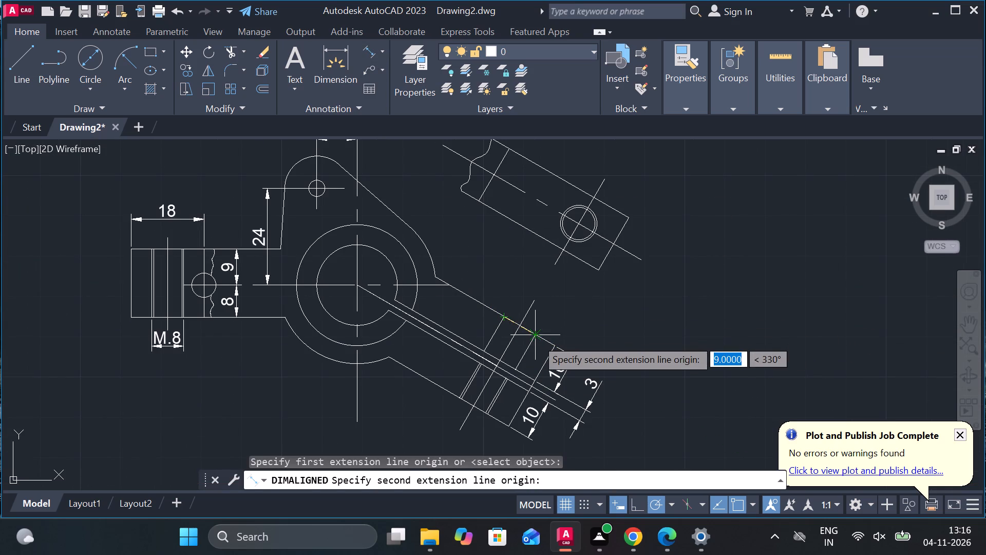
left_click(536, 339)
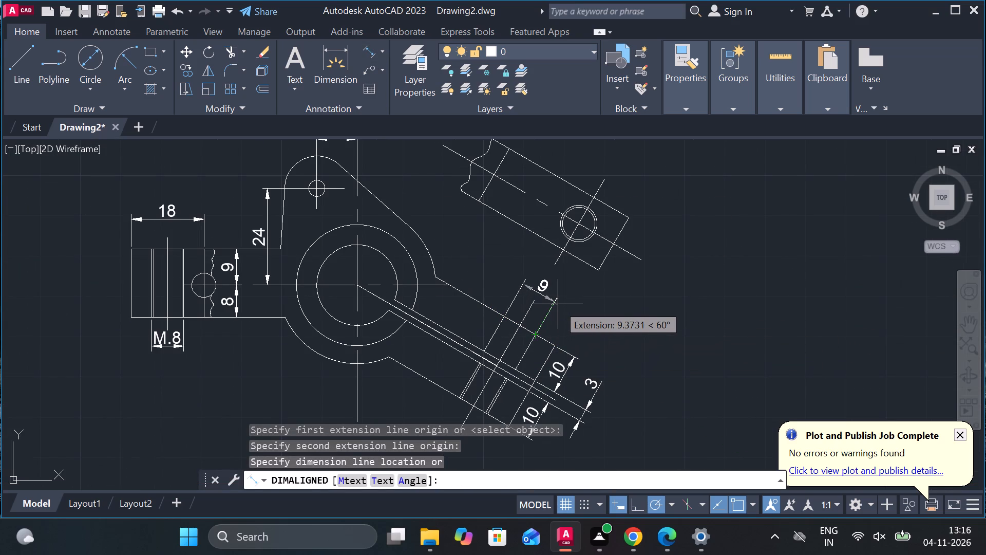
left_click(558, 304)
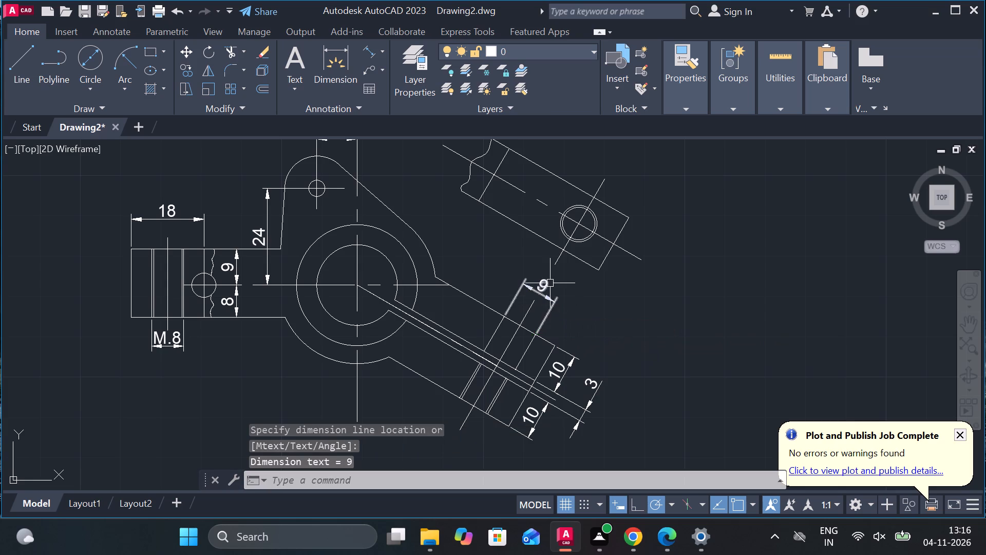
double_click(545, 287)
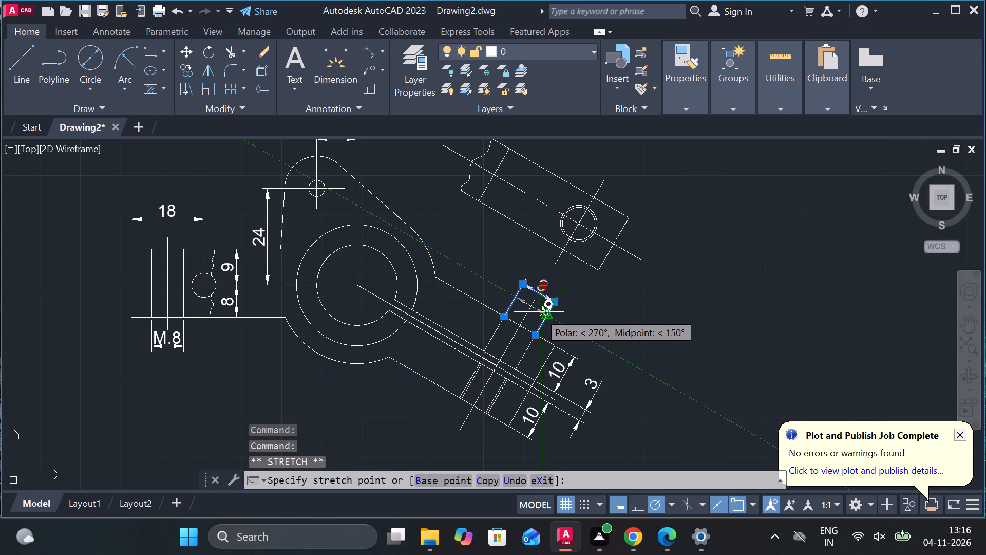
key("Escape")
scroll(537, 282, "up", 2)
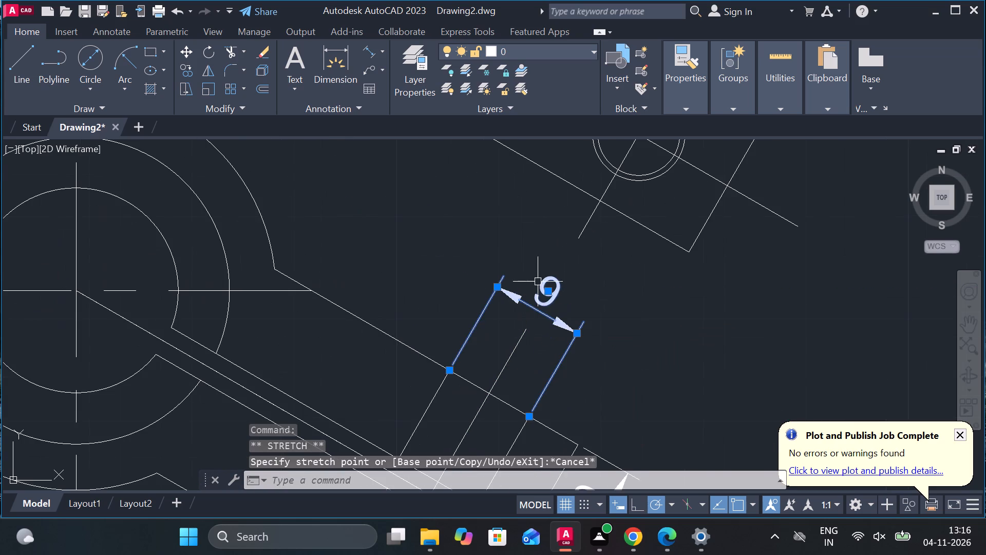
double_click(558, 327)
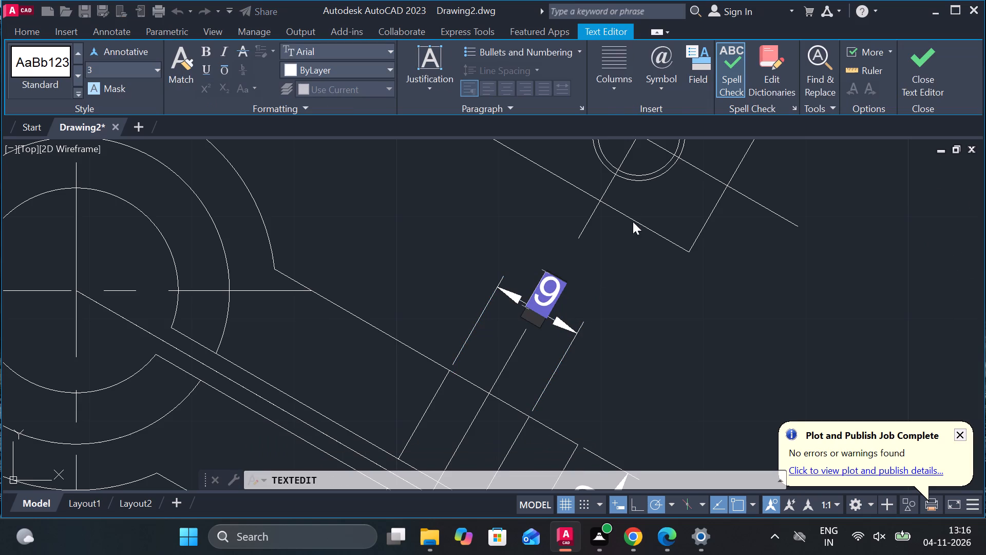
left_click(664, 88)
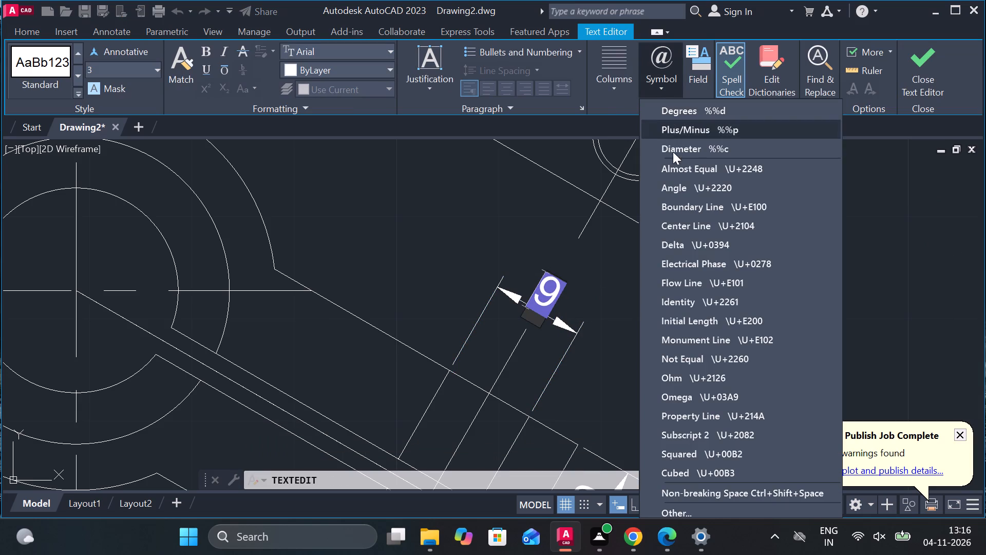
left_click(679, 149)
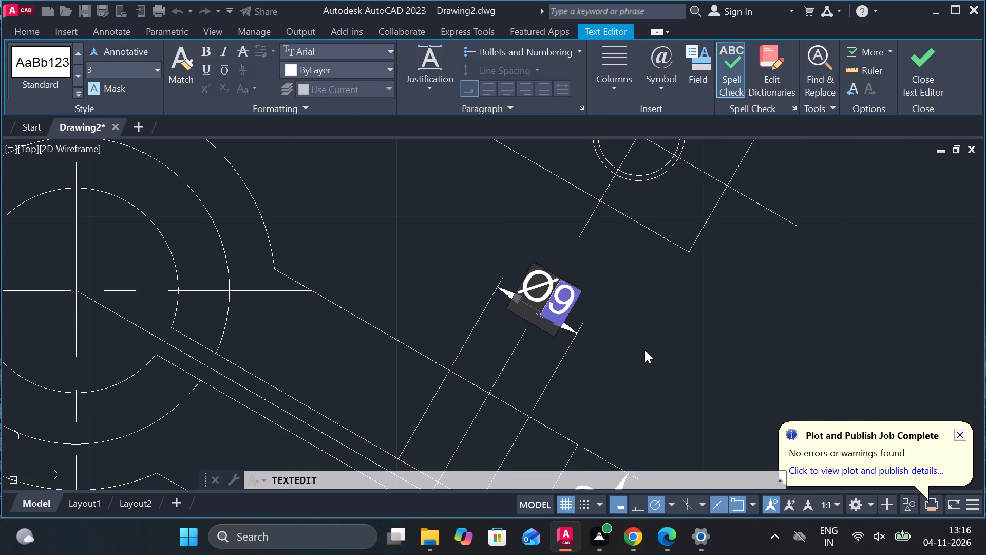
left_click(650, 354)
Add an aligned dimension for the projected view's width, between its two outer end corners and placed just beyond the end.
scroll(609, 326, "down", 1)
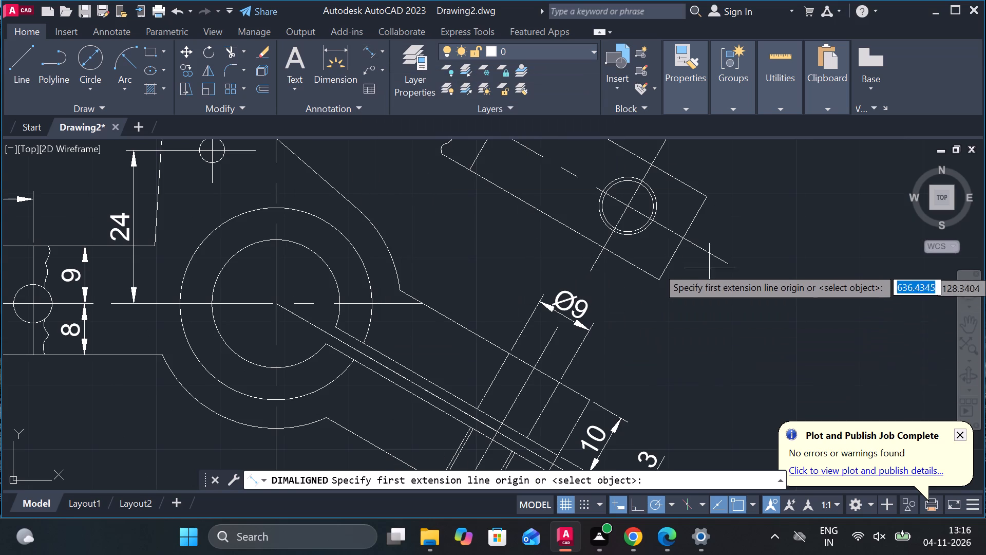
left_click(662, 277)
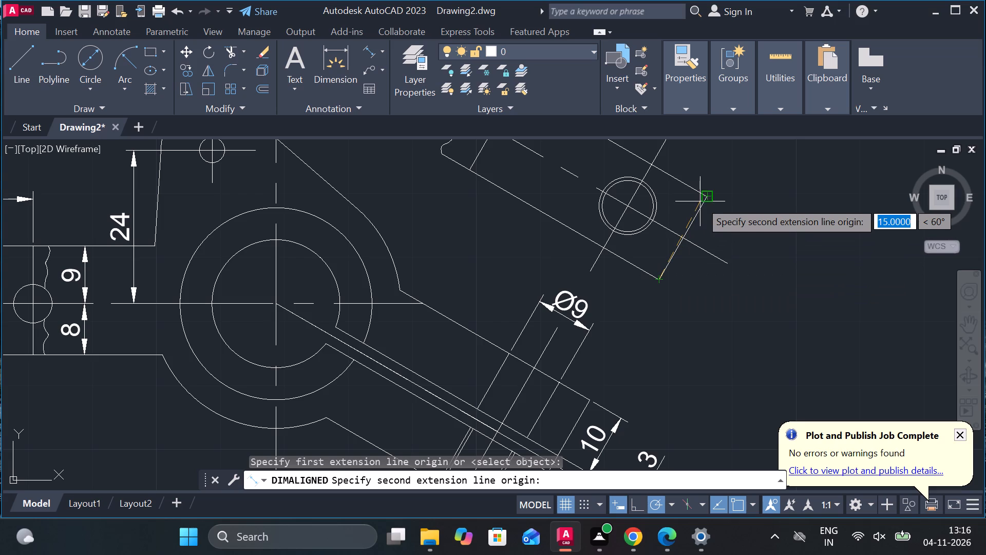
left_click(707, 198)
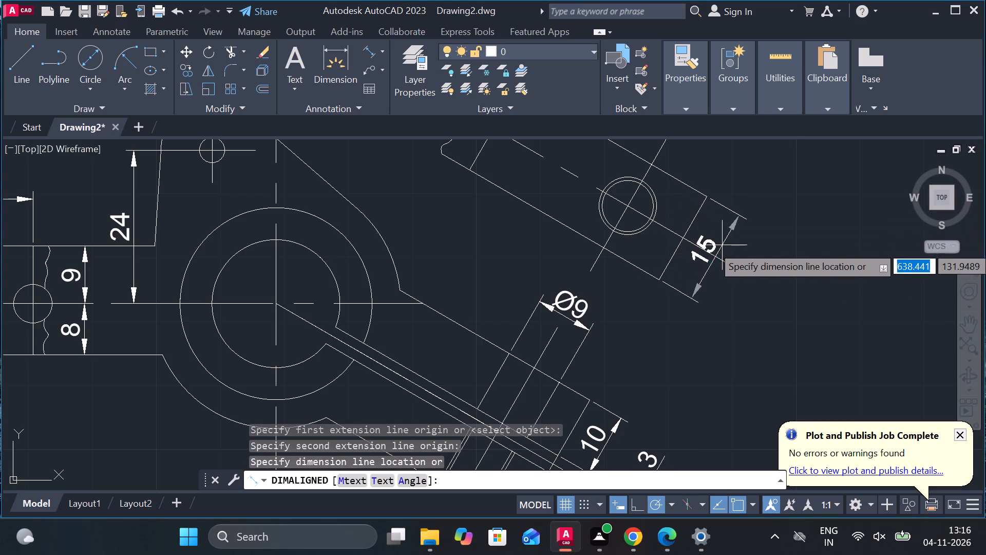
left_click(723, 251)
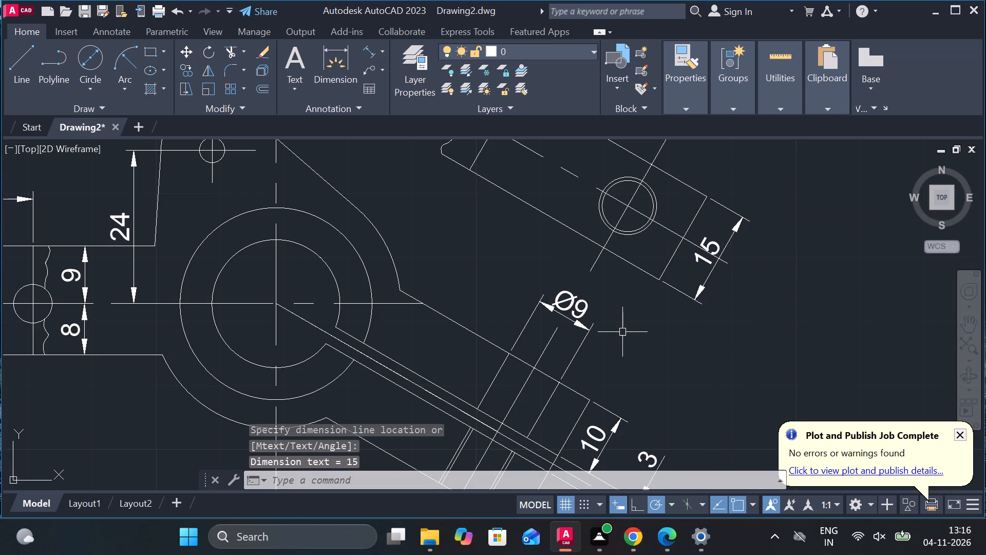
scroll(621, 332, "down", 2)
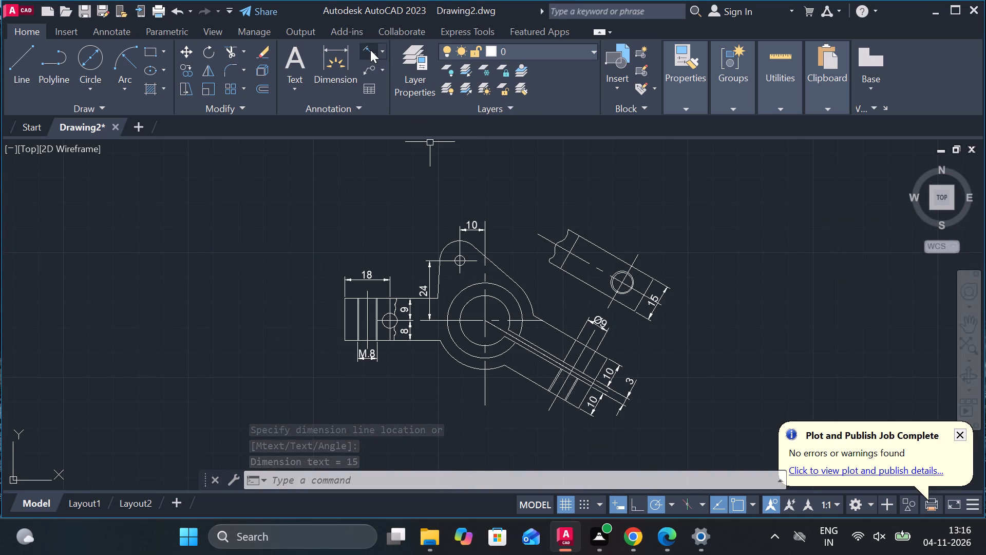
Add an aligned dimension for the threaded hole's width below the 330° arm's lower edge and prefix its text with "M.", reading M.8.
left_click(370, 50)
scroll(563, 423, "up", 3)
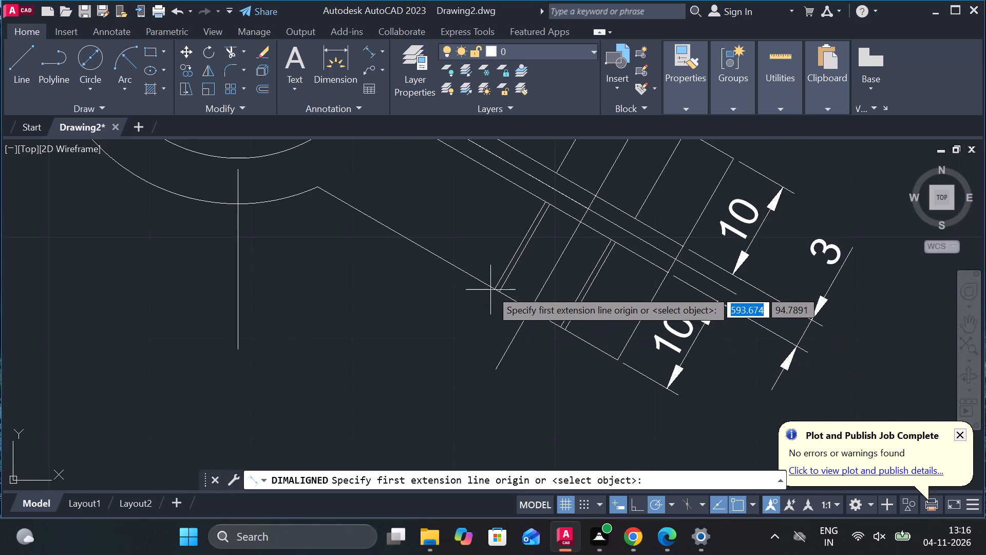
left_click(490, 288)
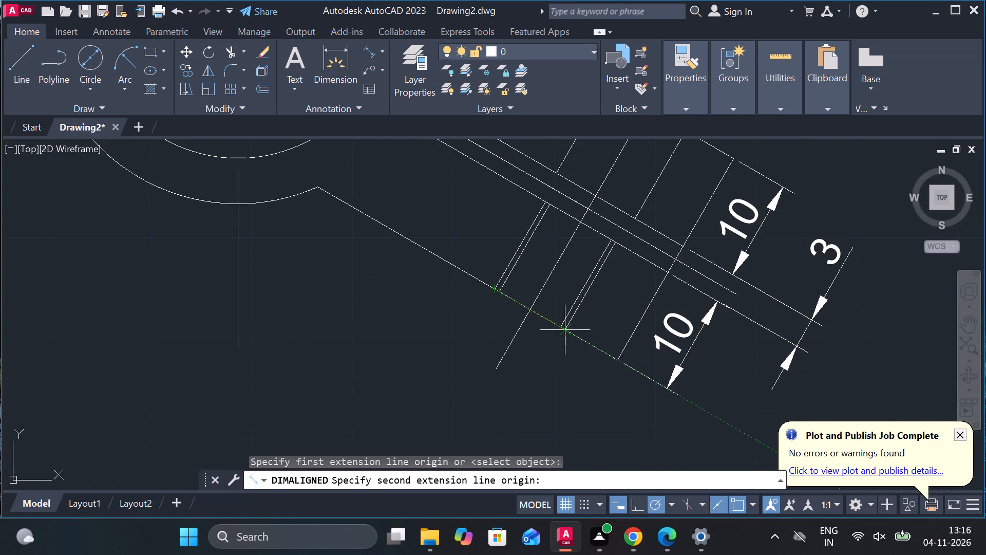
left_click(563, 331)
double_click(528, 377)
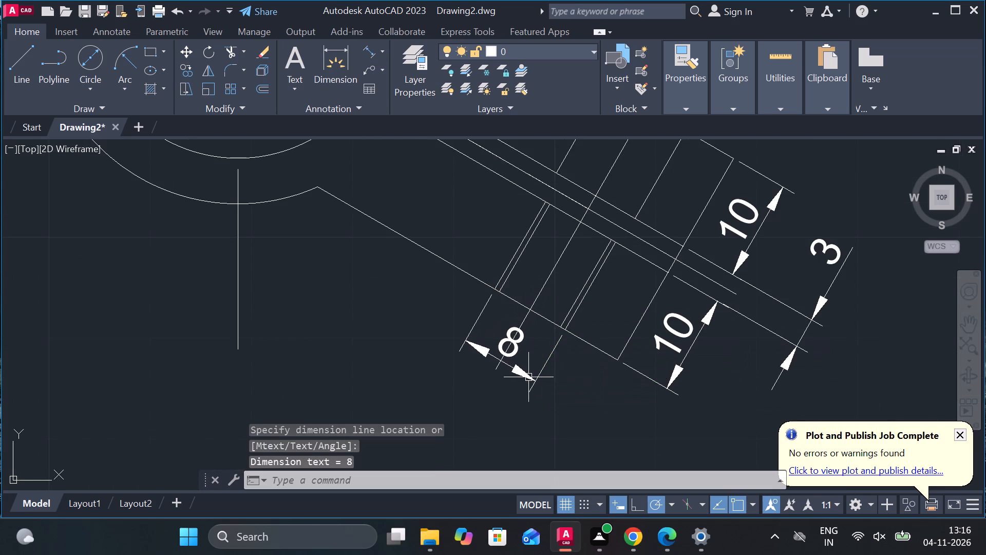
double_click(528, 377)
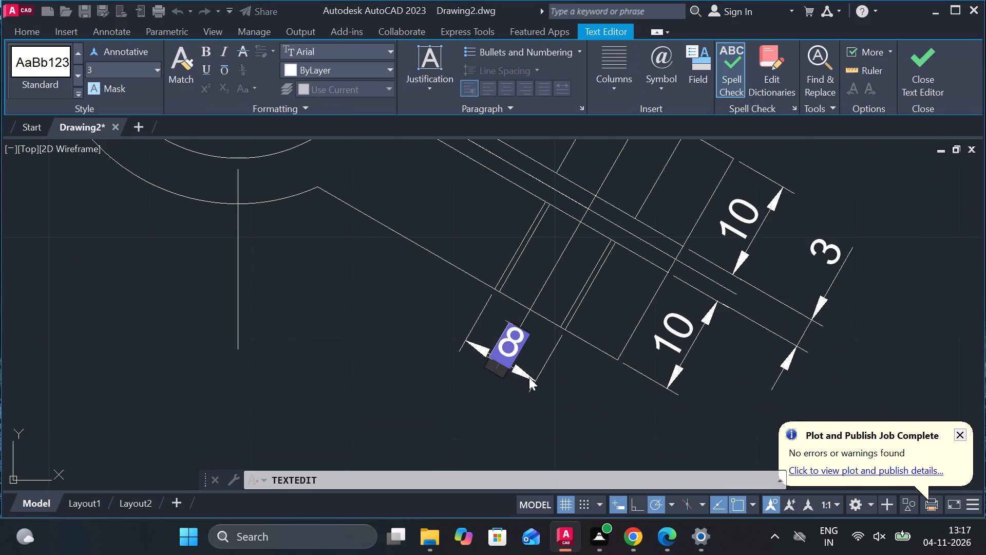
key("m")
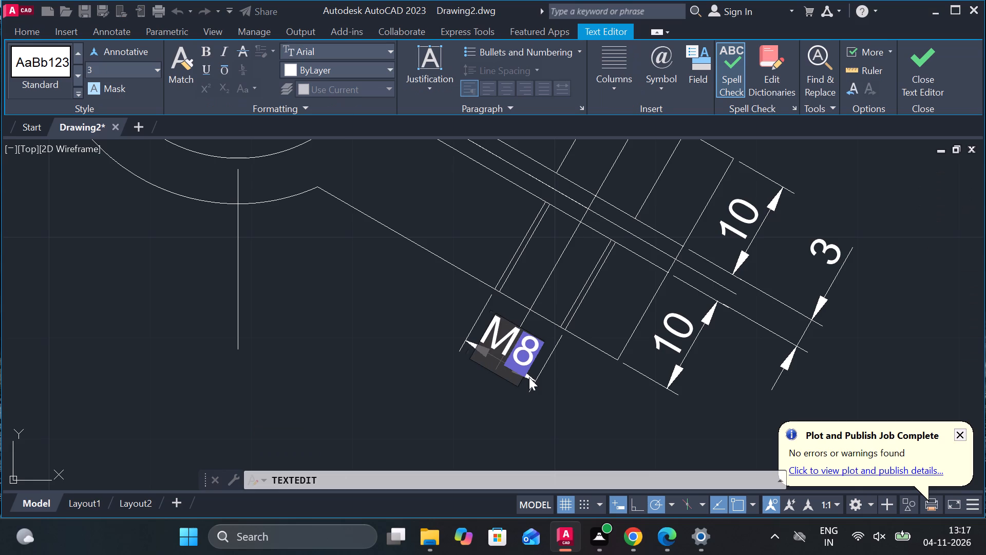
key("period")
left_click(572, 381)
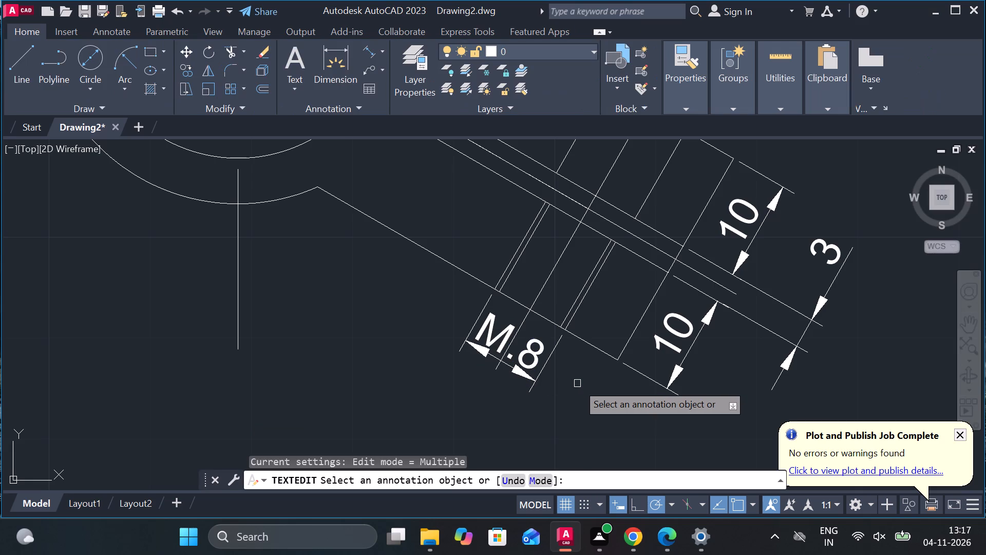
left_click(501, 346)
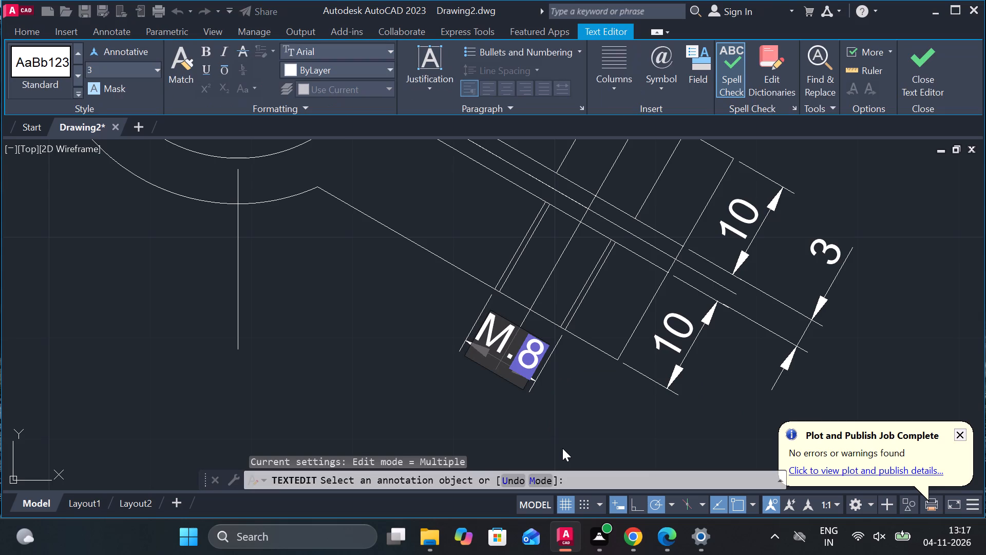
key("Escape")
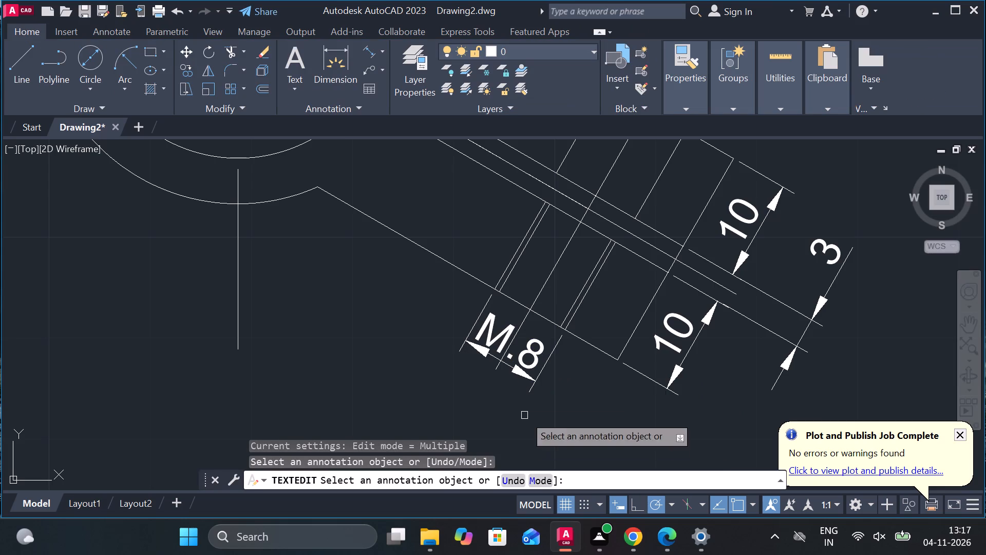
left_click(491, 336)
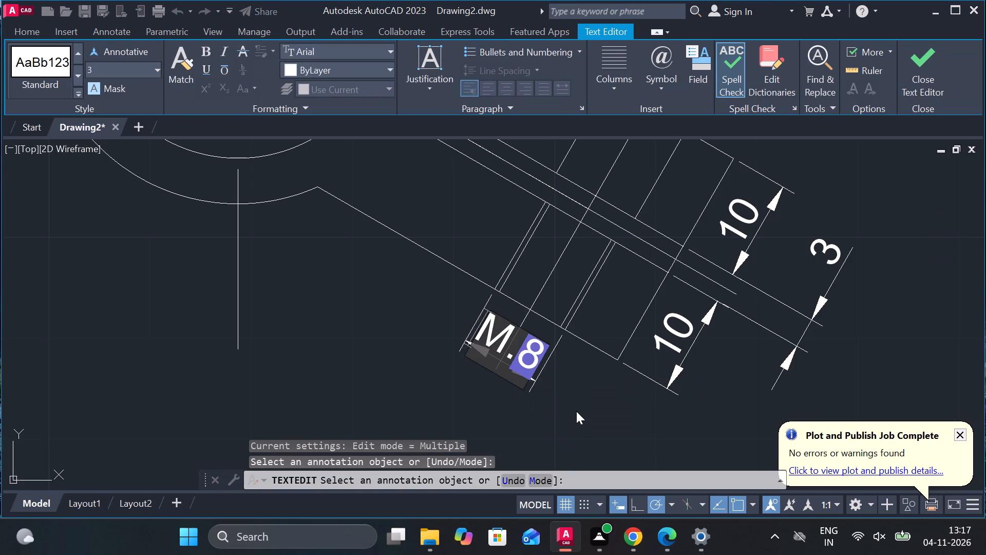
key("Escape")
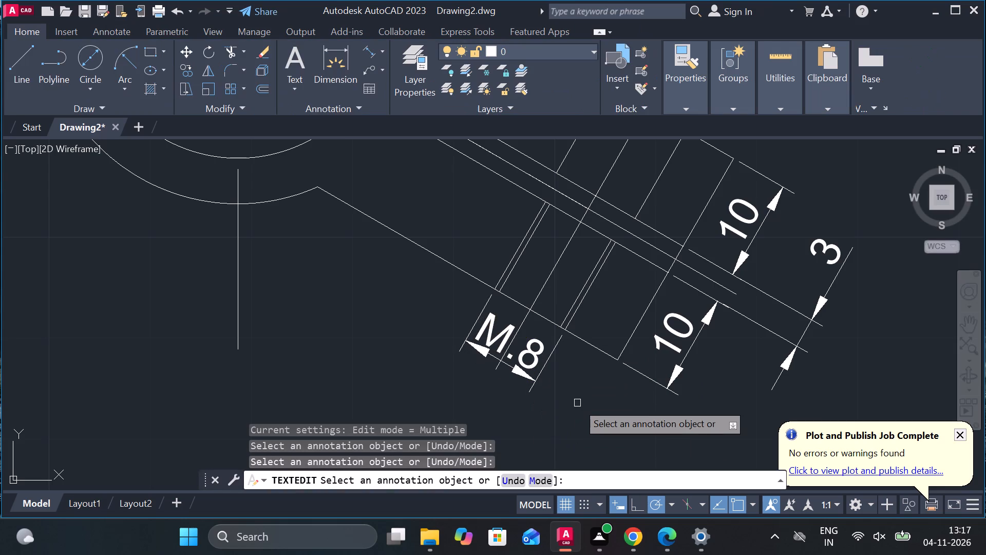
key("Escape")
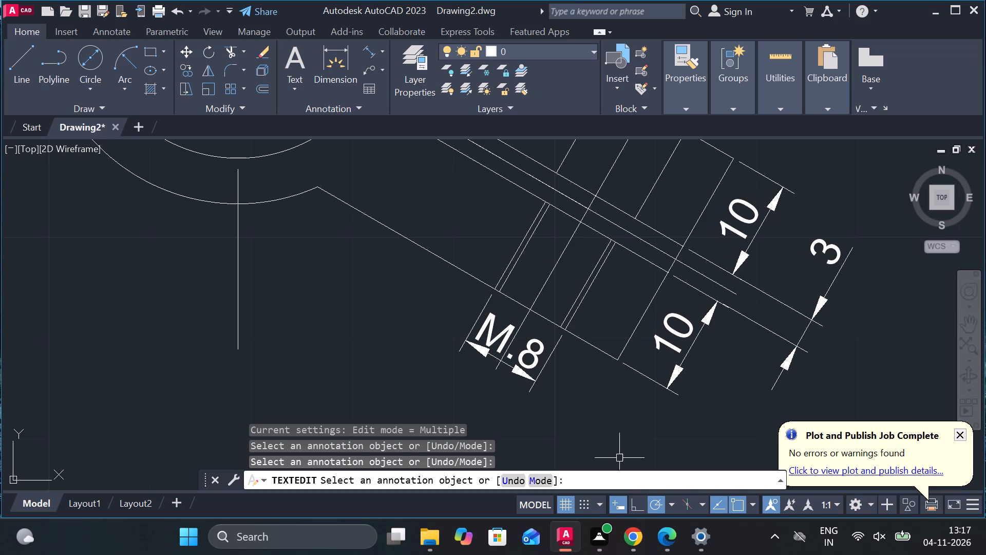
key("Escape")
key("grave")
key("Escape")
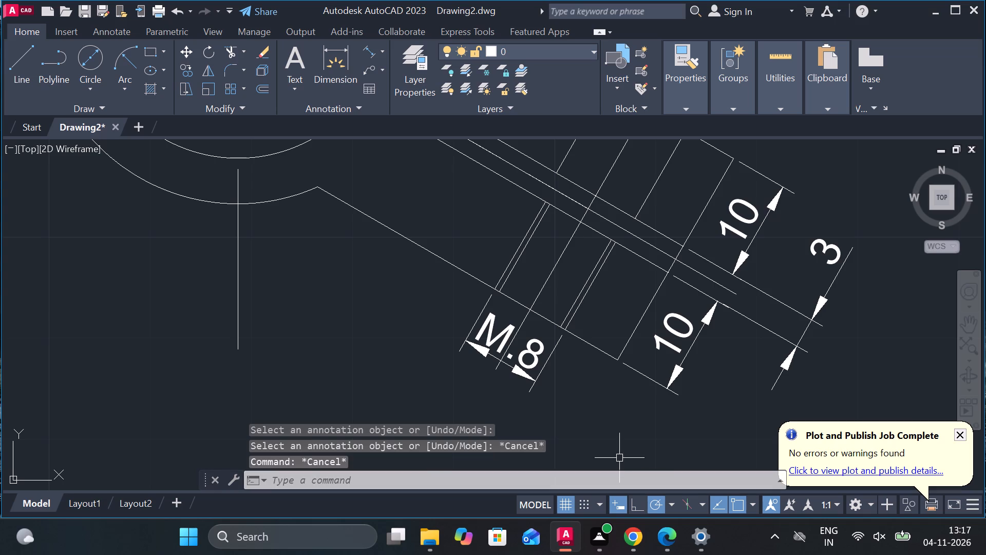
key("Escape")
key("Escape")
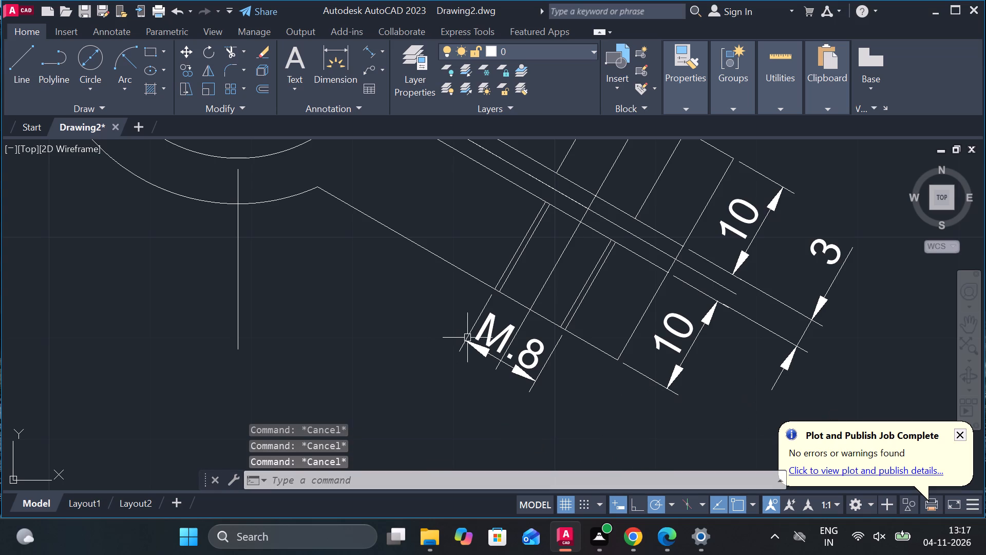
Move the M.8 dimension line below the 330° arm about 7 units farther from the arm's lower edge, along 240°.
left_click(525, 356)
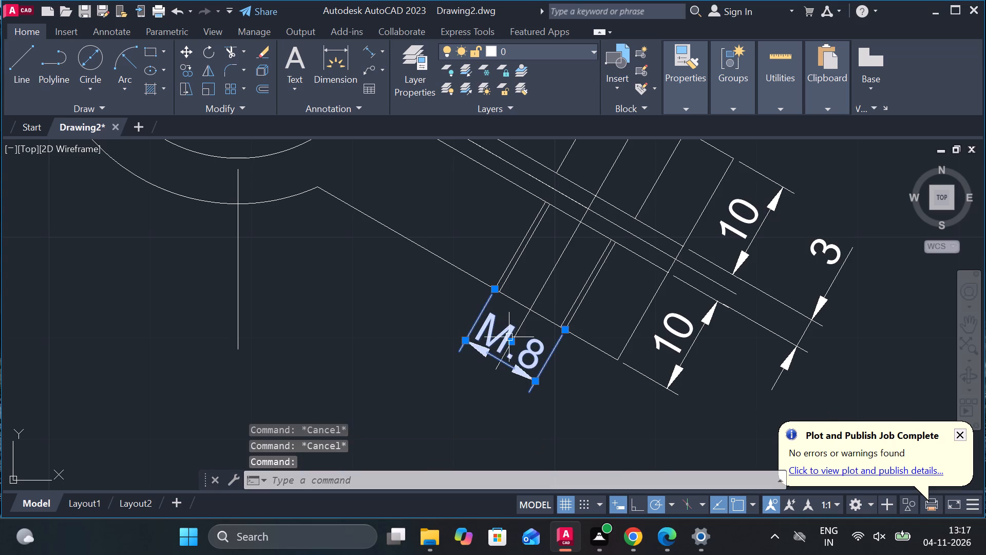
left_click(509, 343)
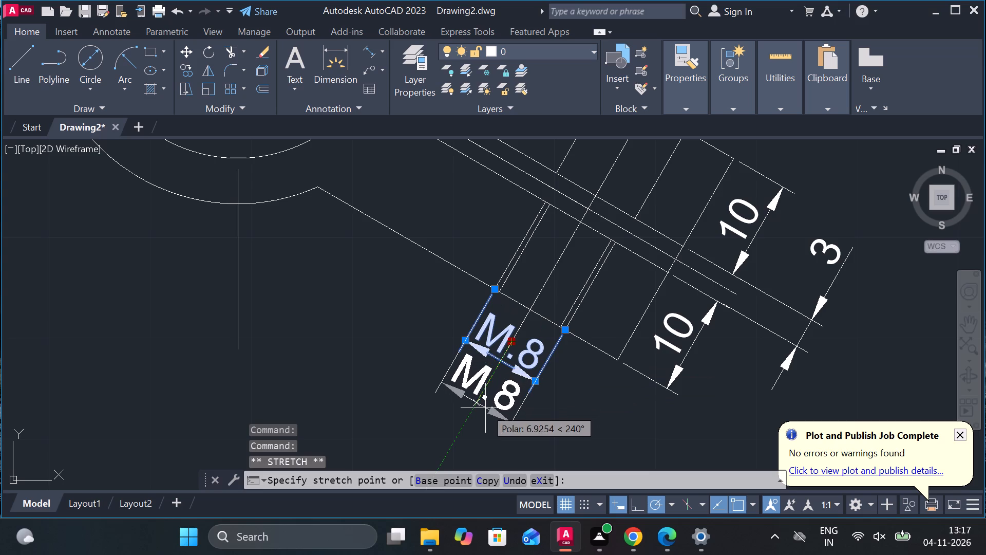
left_click(485, 408)
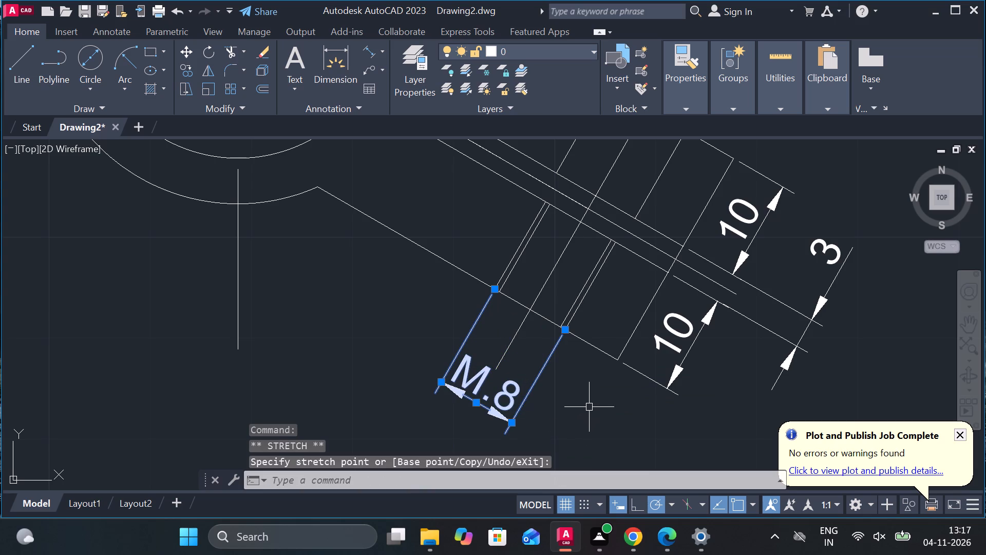
key("Escape")
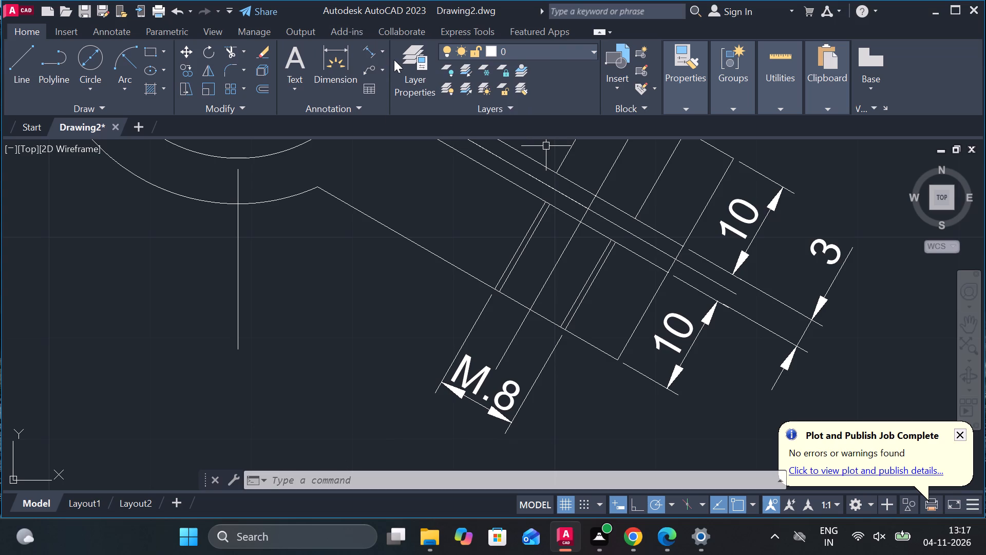
Add an angular dimension between the central circles' horizontal centre line and the 330° arm's centre line, placed beyond the arm's outer end.
left_click(386, 44)
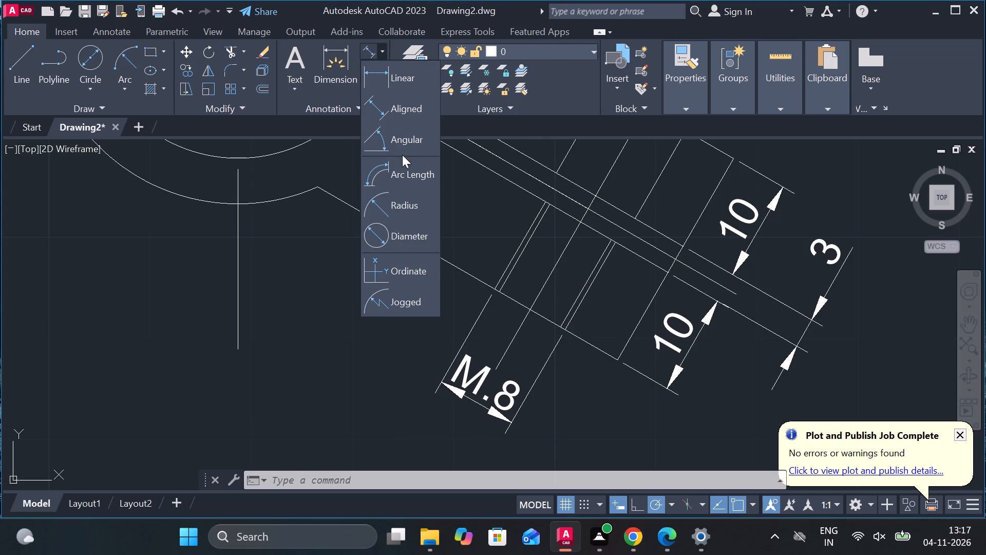
left_click(402, 135)
scroll(449, 214, "down", 3)
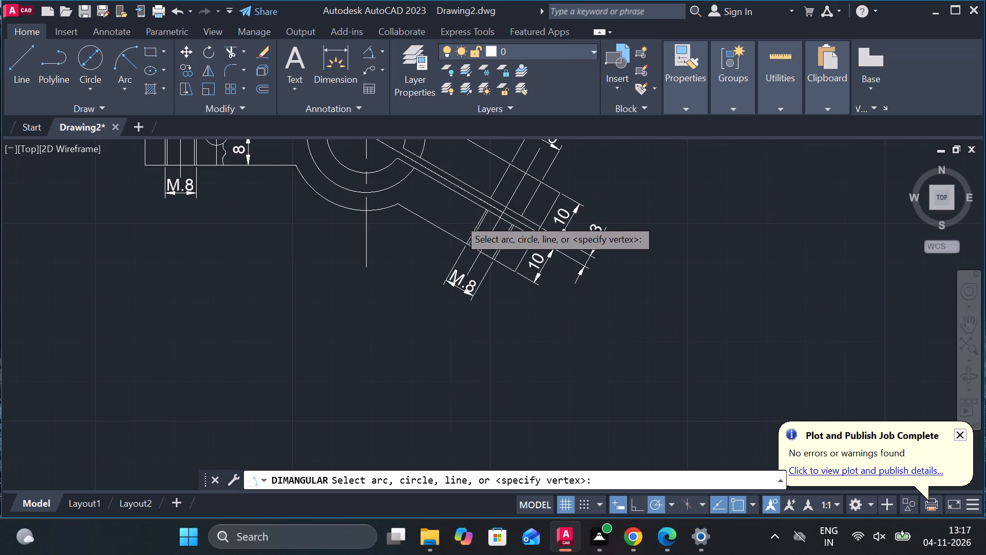
scroll(459, 218, "down", 2)
scroll(474, 174, "up", 4)
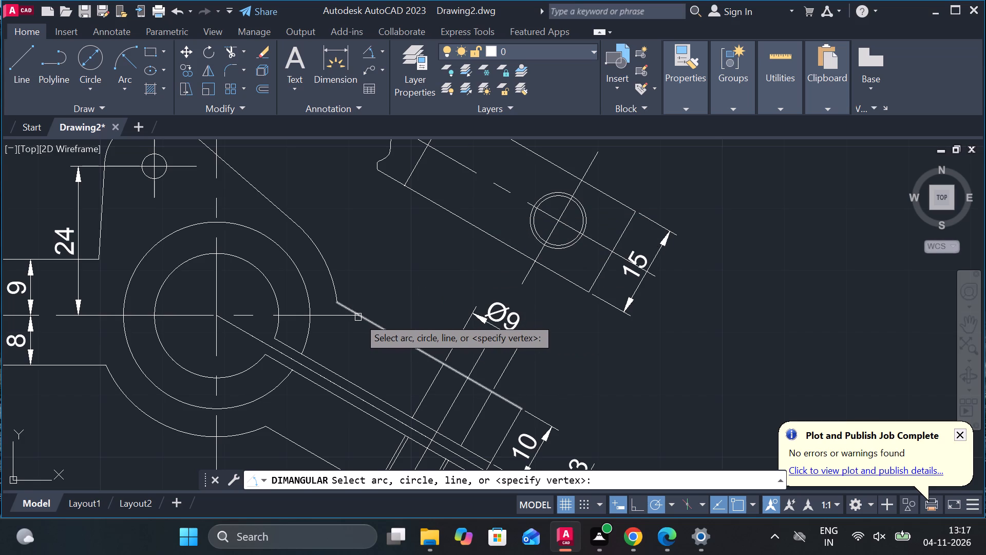
scroll(360, 316, "up", 3)
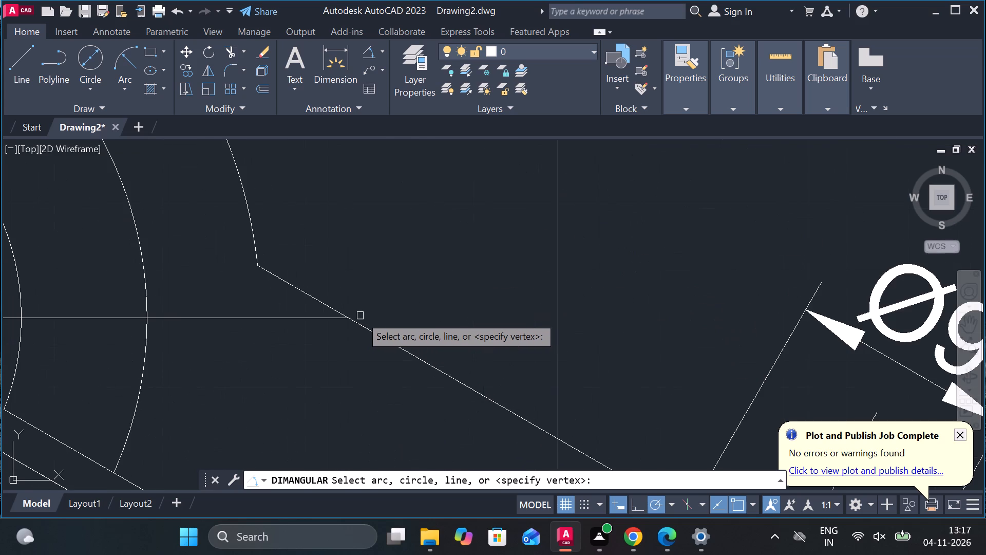
left_click(322, 320)
scroll(338, 322, "down", 3)
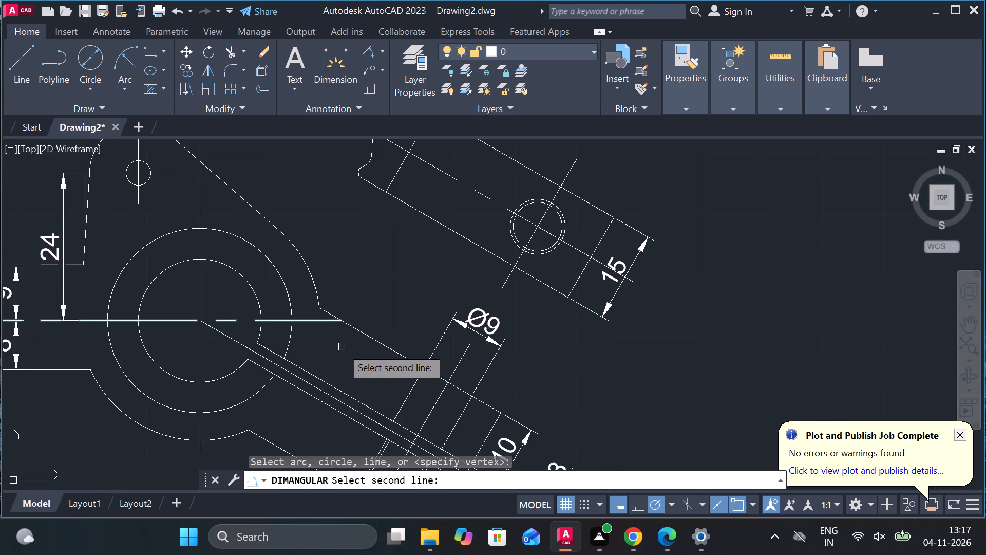
left_click(321, 391)
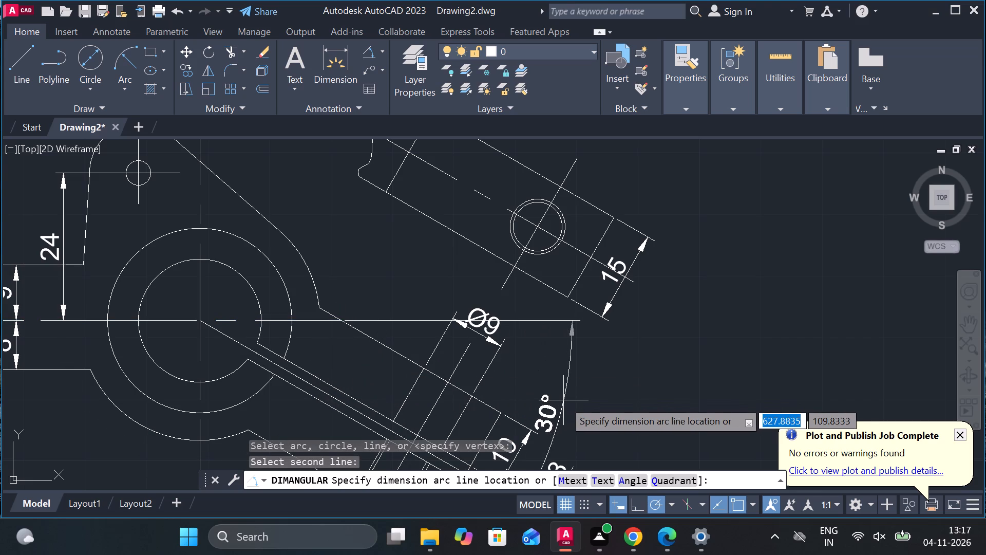
scroll(578, 401, "down", 2)
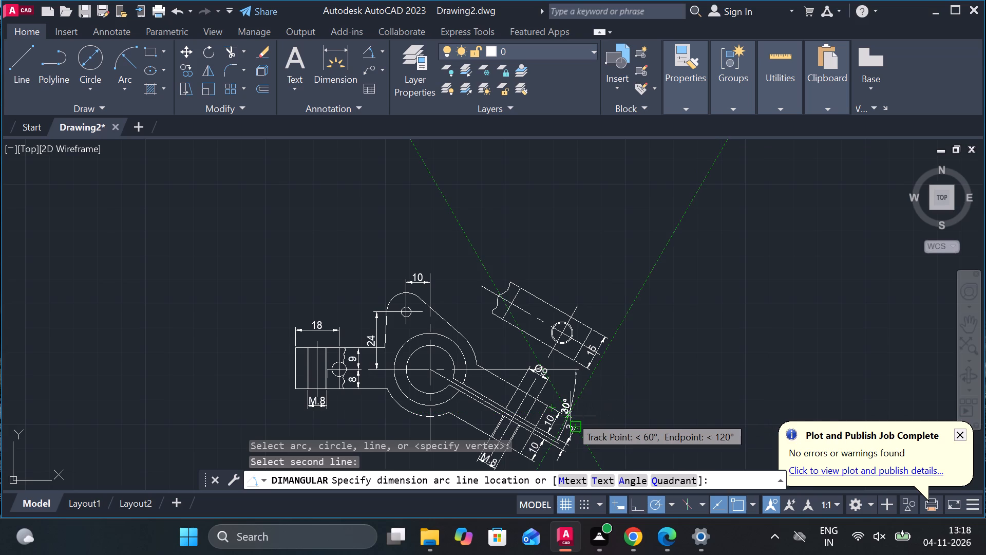
left_click(603, 416)
Add an aligned dimension above the projected view's upper edge, from the hole's centre line to the outer end corner.
scroll(667, 351, "down", 2)
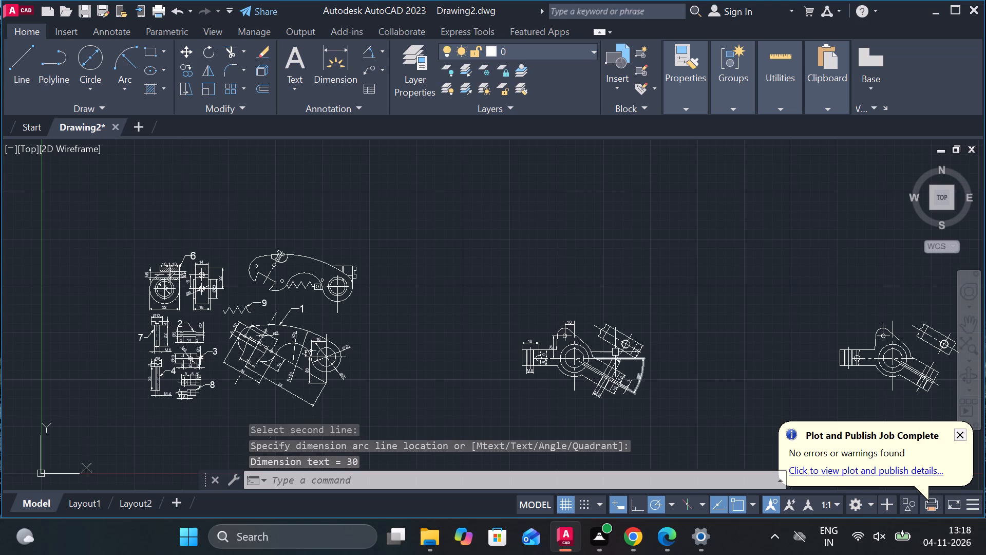
scroll(615, 352, "up", 3)
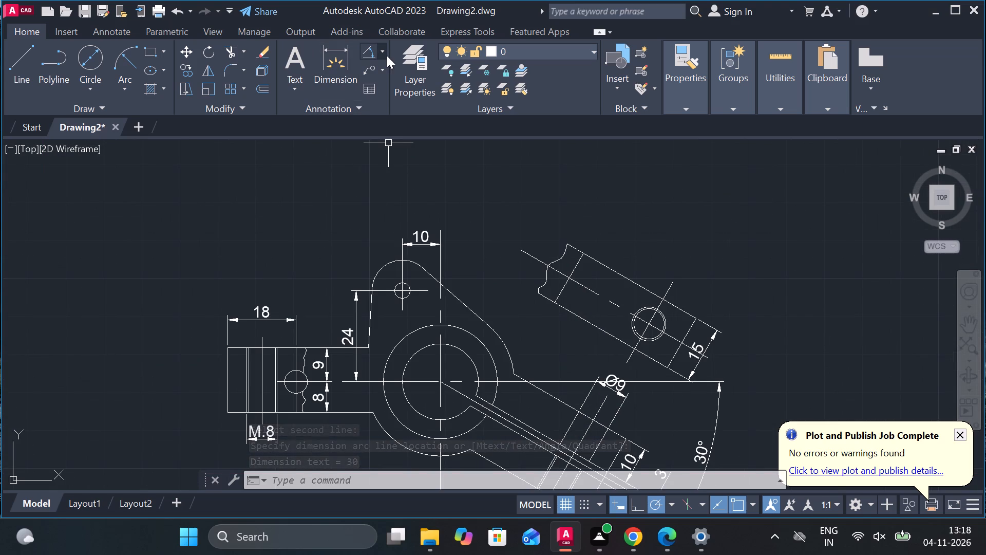
left_click(382, 54)
left_click(384, 113)
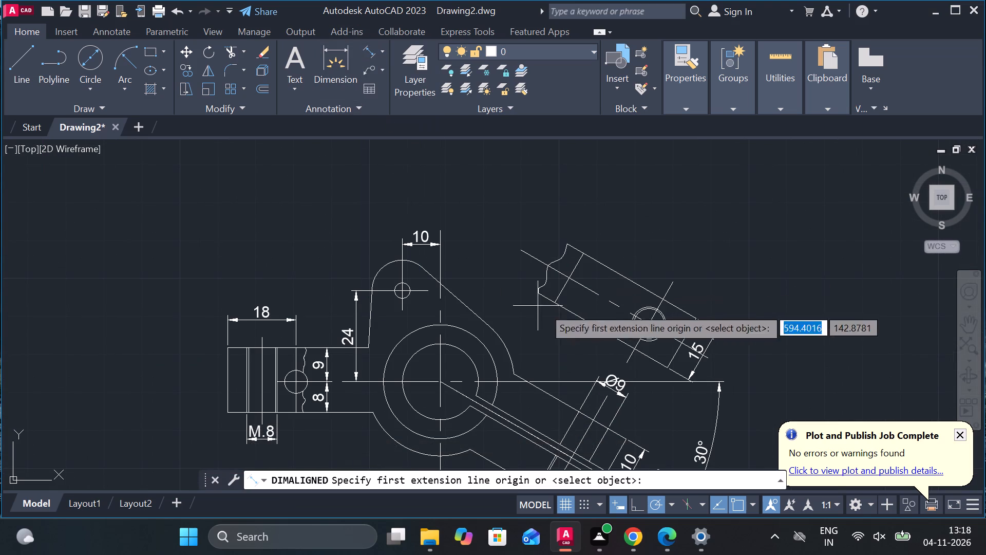
left_click(666, 303)
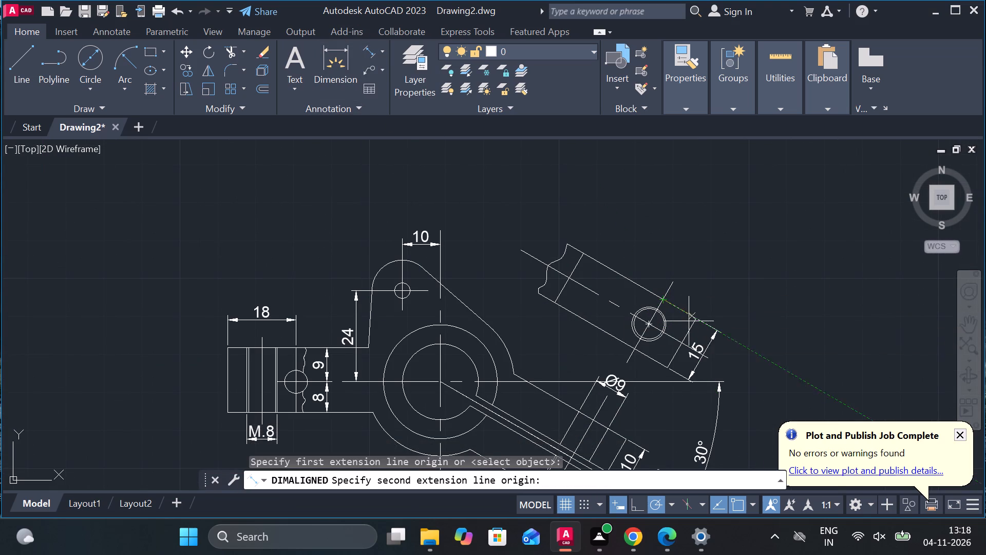
left_click(695, 322)
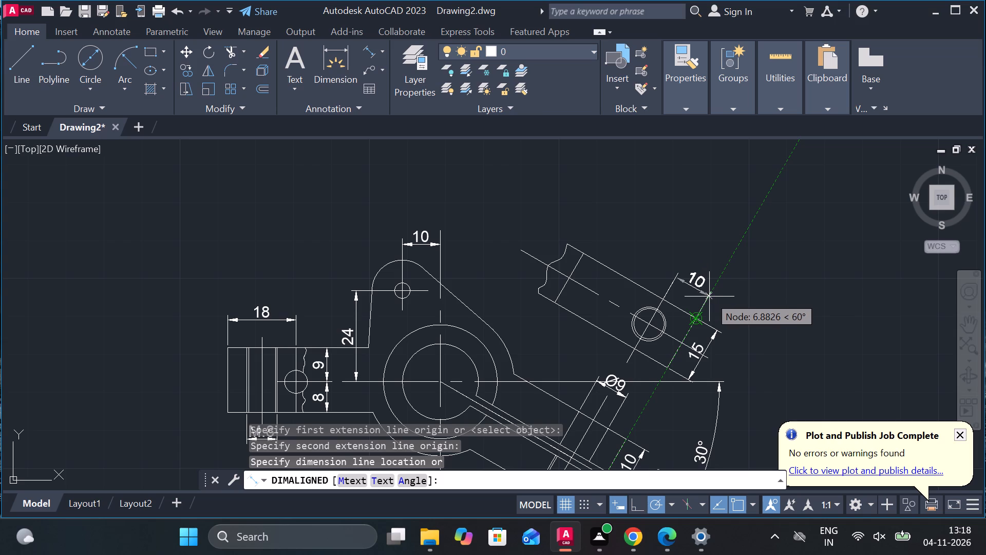
left_click(709, 297)
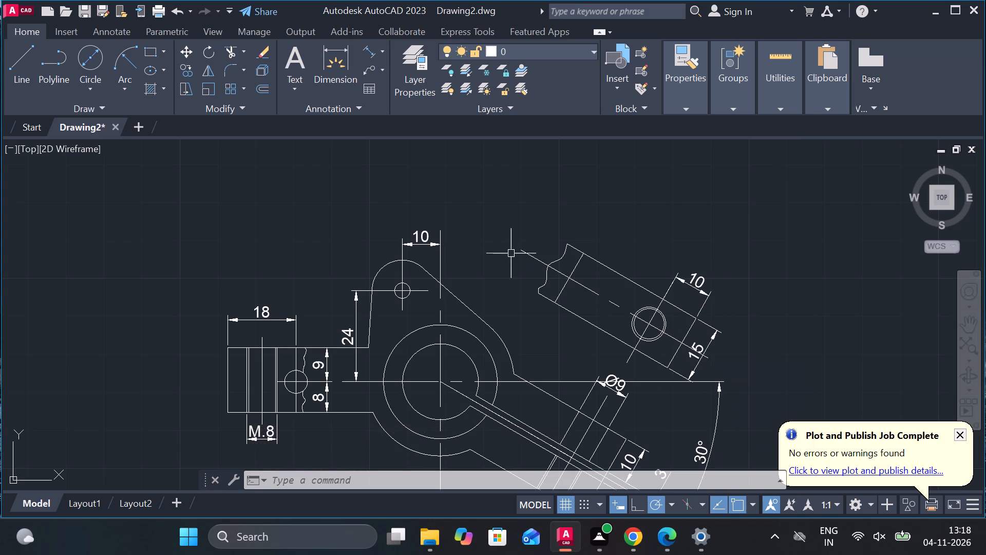
Add a linear dimension from the left arm's lower outer corner to the central circles' vertical centre line, placed below the part.
scroll(506, 261, "down", 2)
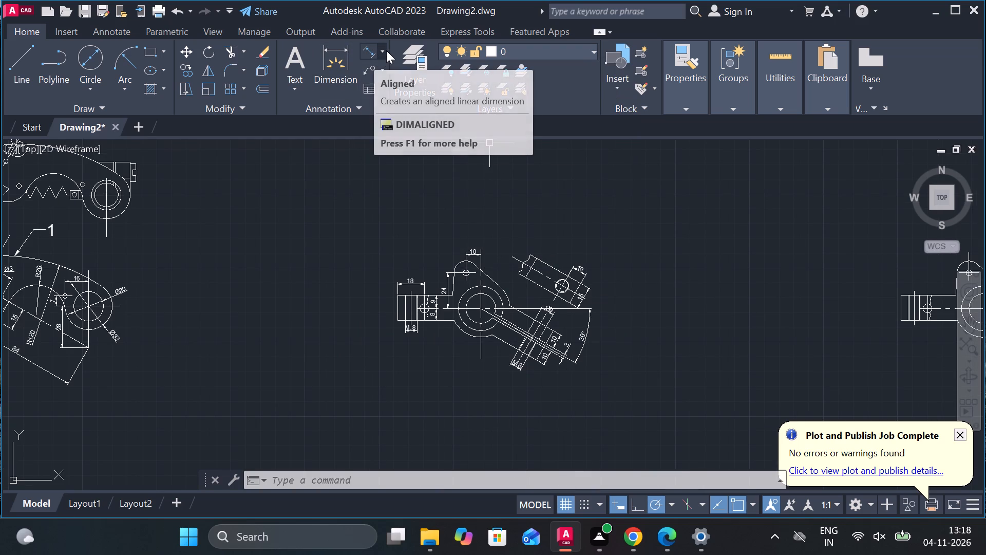
left_click(381, 50)
left_click(393, 77)
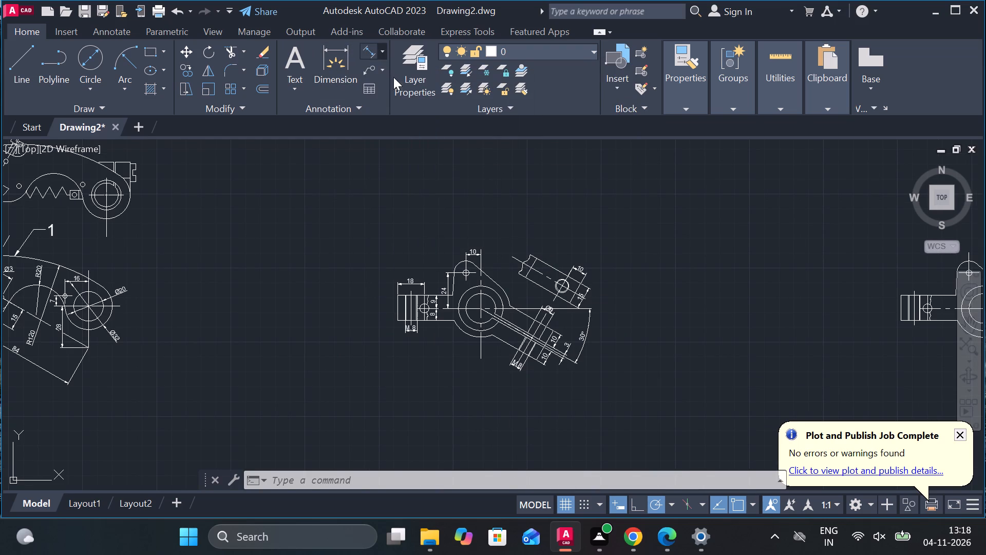
scroll(464, 352, "up", 3)
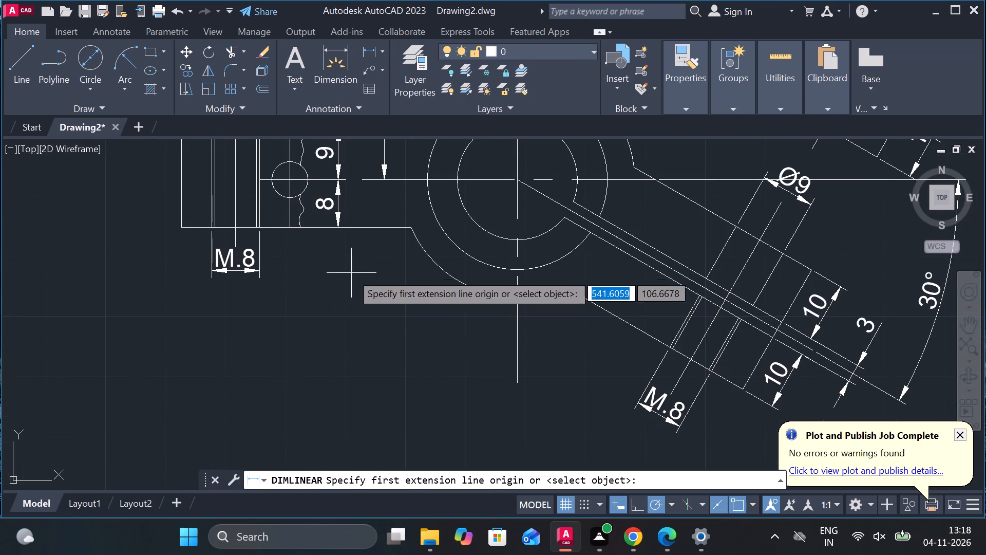
left_click(182, 232)
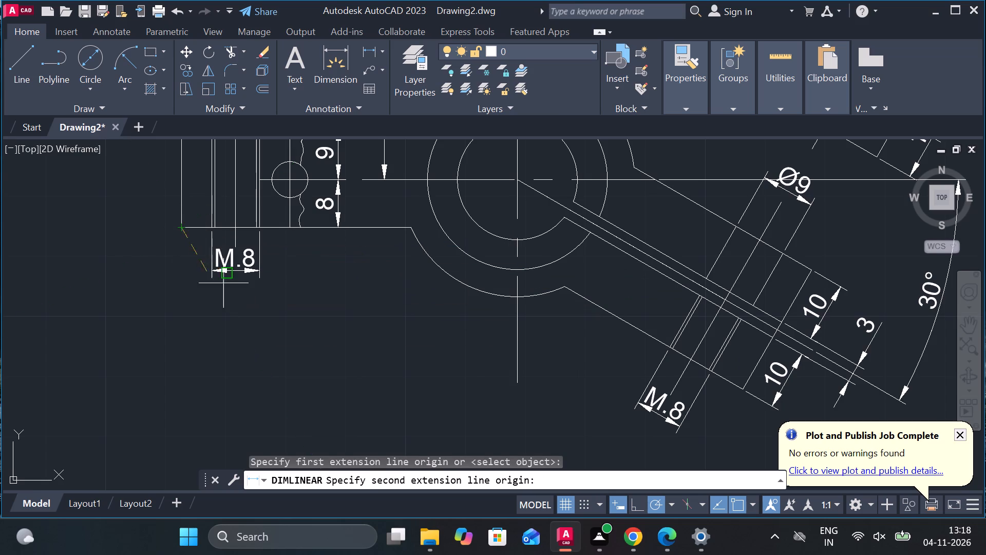
left_click(518, 228)
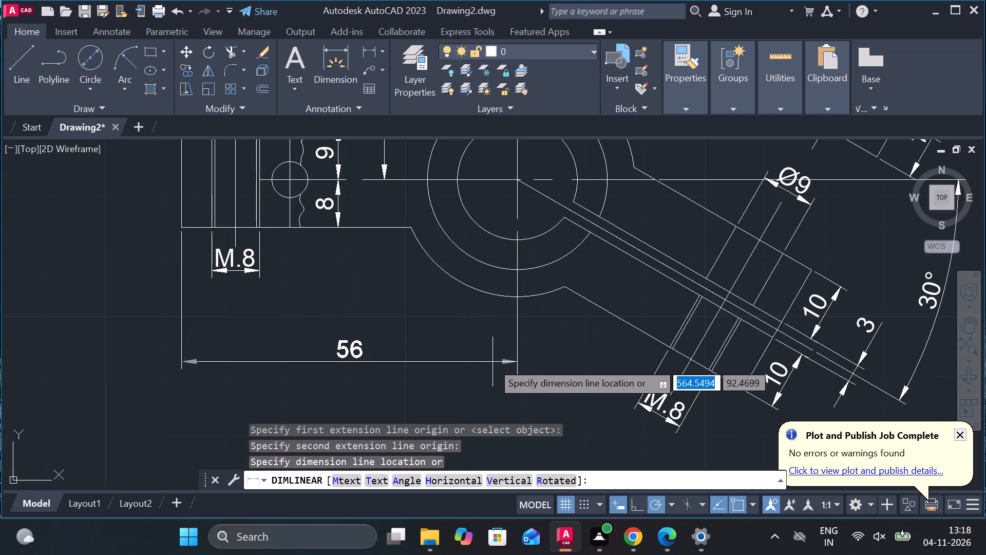
left_click(458, 366)
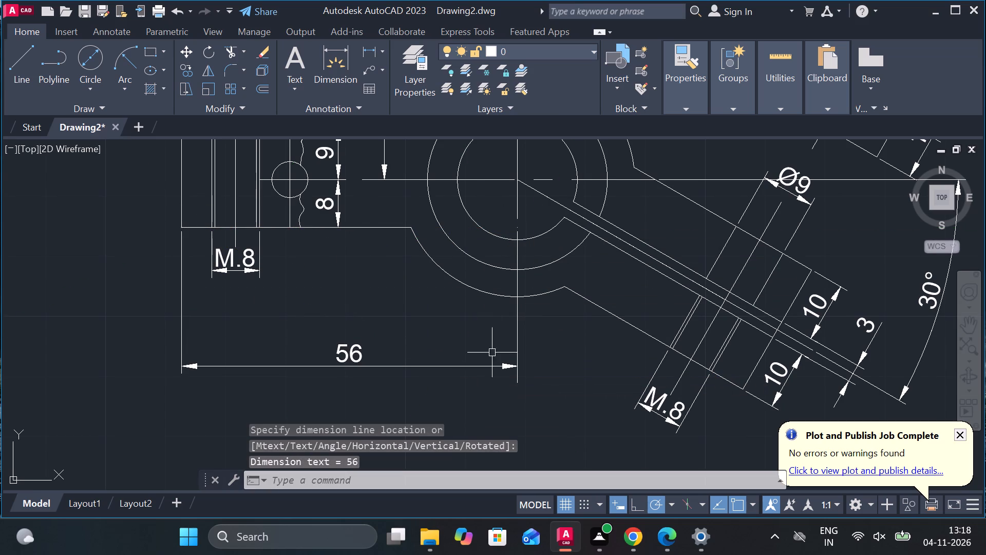
Add a diameter dimension to the inner central circle, with its text inside the circle.
scroll(506, 266, "down", 2)
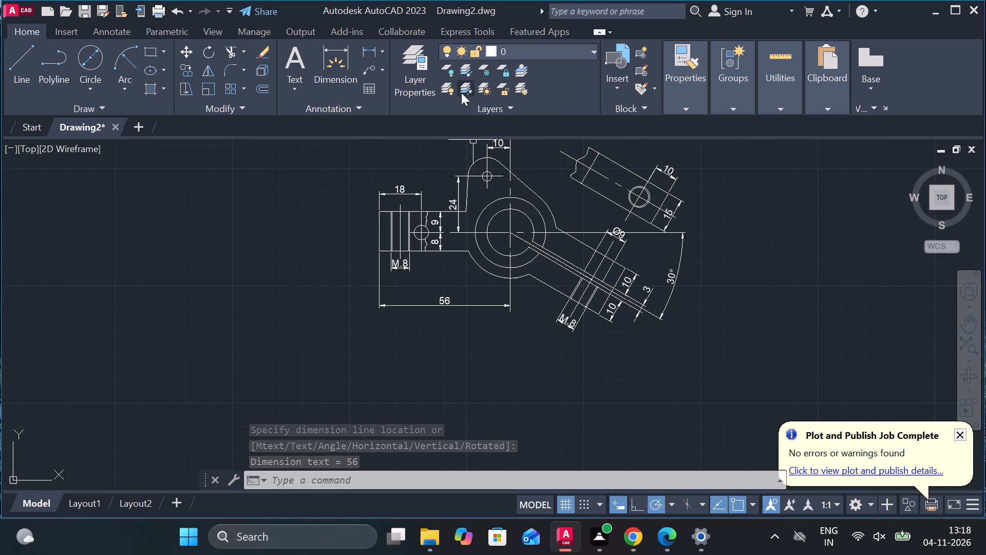
left_click(384, 47)
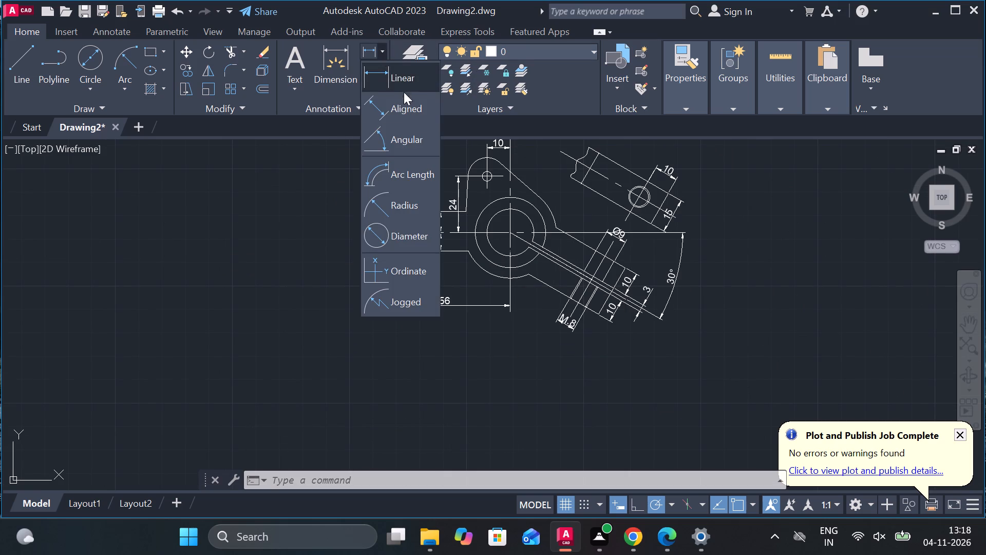
left_click(405, 227)
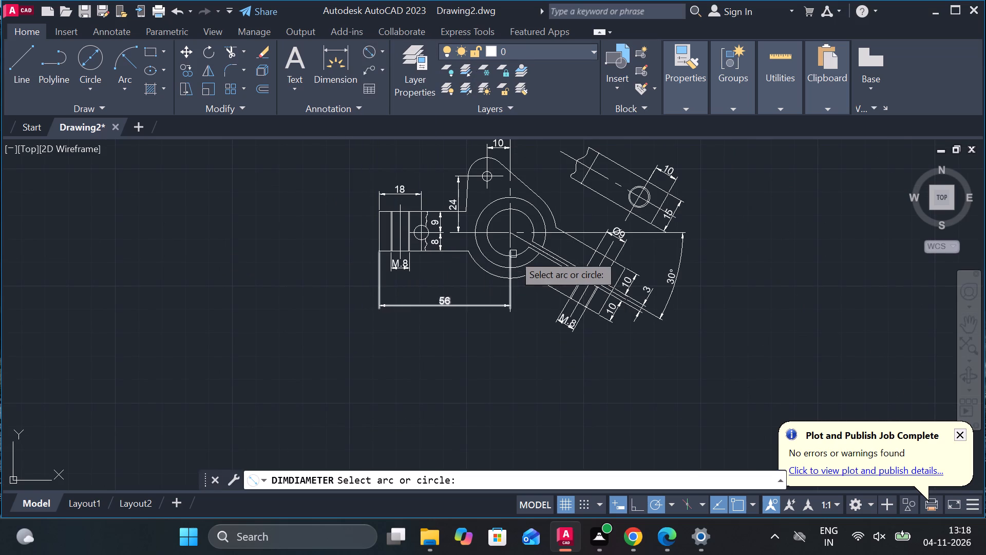
scroll(513, 254, "up", 2)
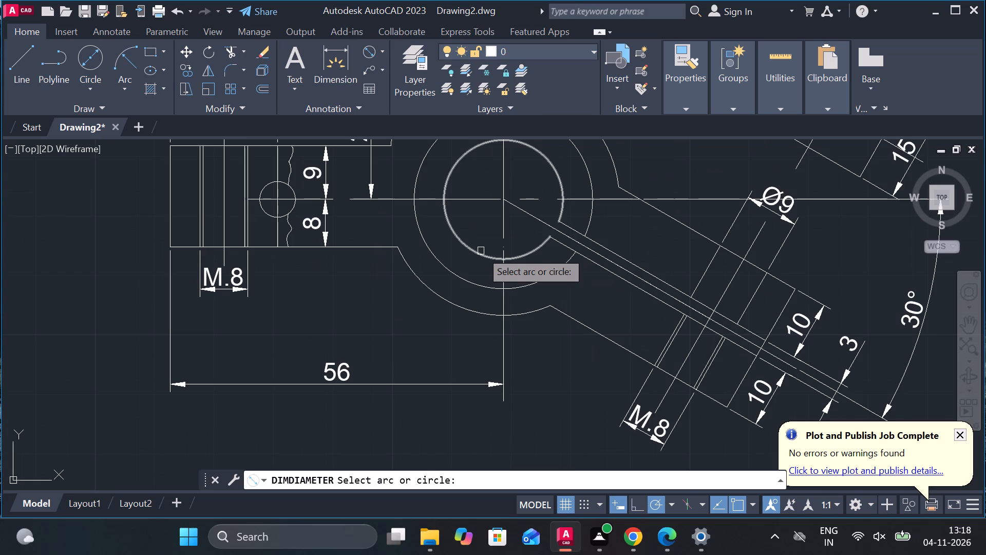
left_click(481, 251)
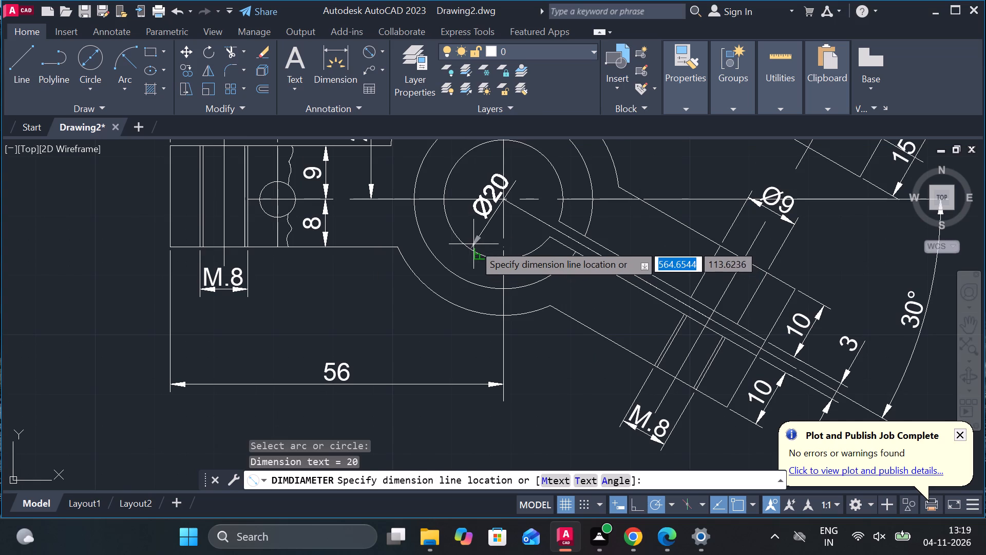
left_click(469, 237)
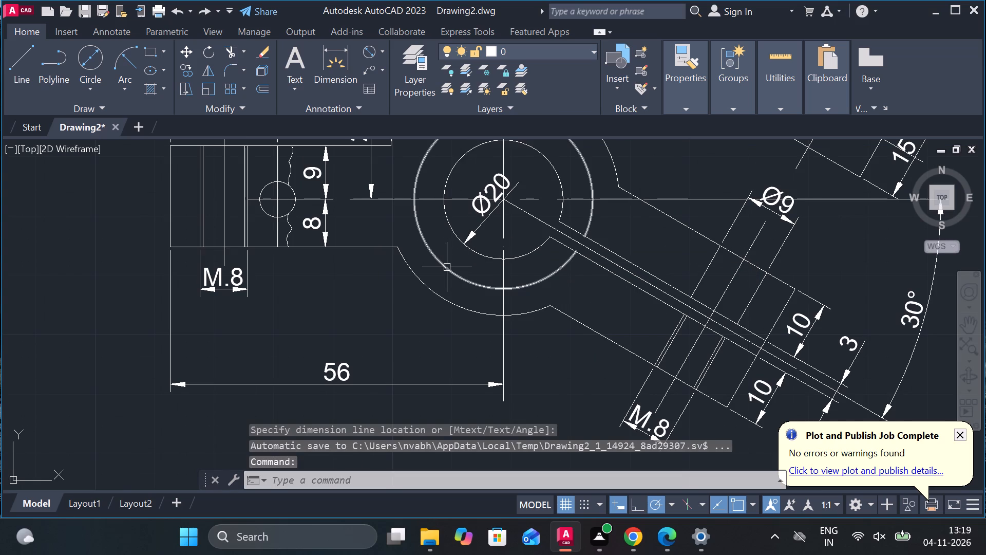
Add a diameter dimension to the outer central circle, with its text outside the hub, below and slightly left of centre.
left_click(447, 267)
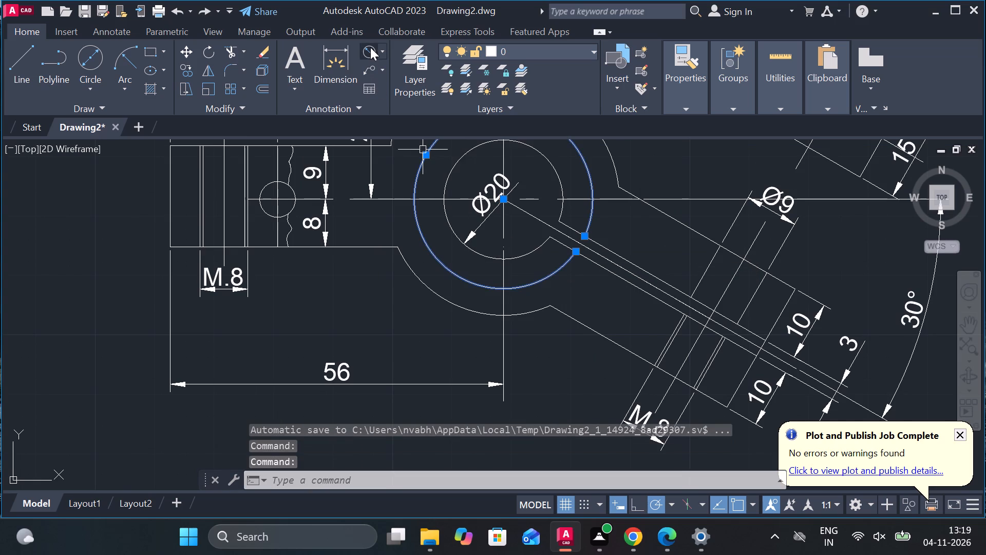
left_click(370, 47)
left_click(438, 264)
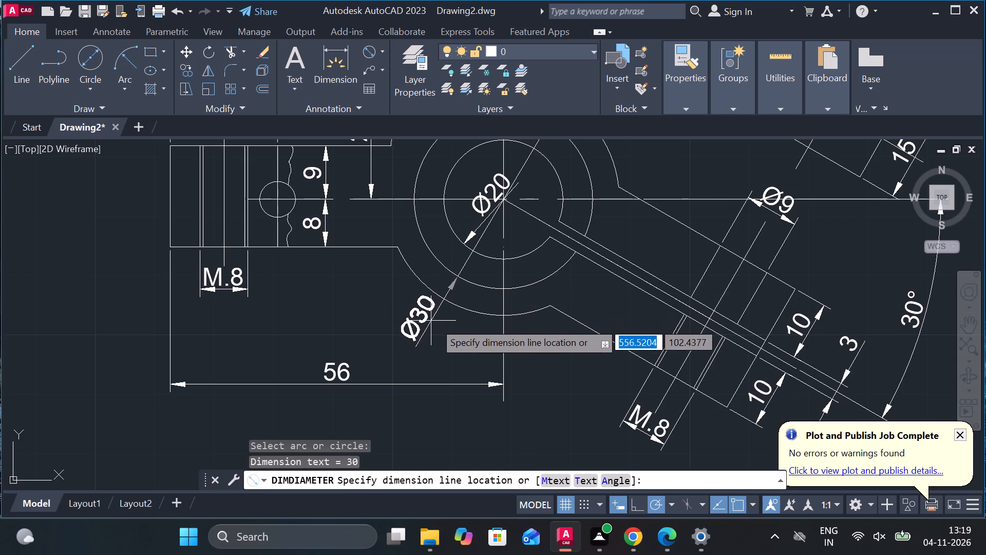
left_click(461, 324)
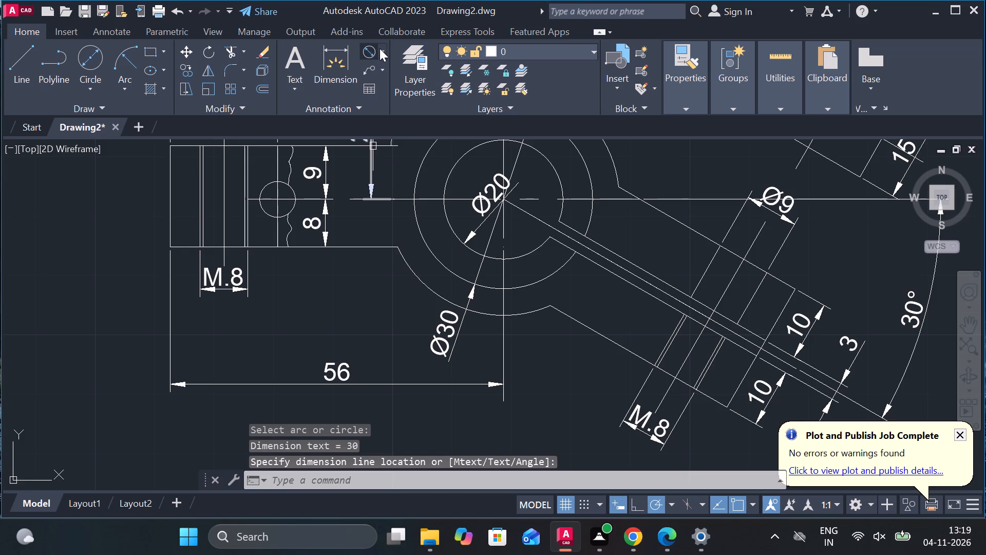
Add a diameter dimension to the hub's outermost arc, with its text outside on the lower left, below the left arm.
left_click(373, 53)
left_click(406, 268)
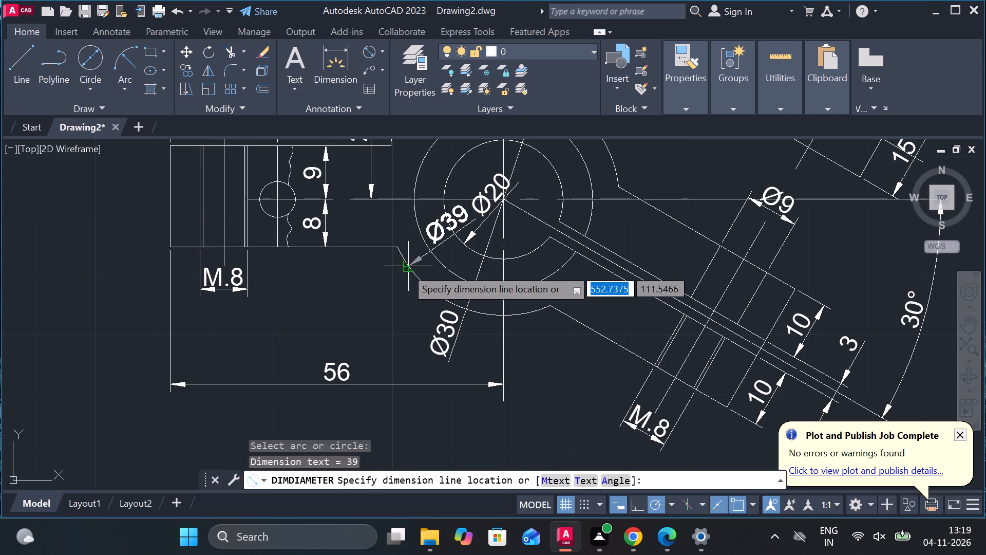
left_click(391, 298)
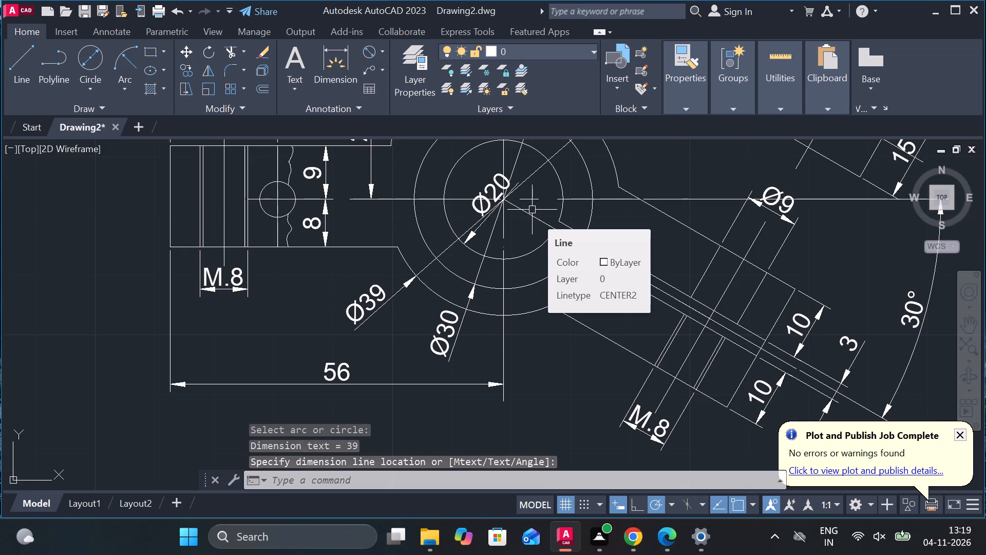
Add a diameter dimension to the small hole in the upper boss, with its text above and right of the hole.
scroll(515, 207, "down", 2)
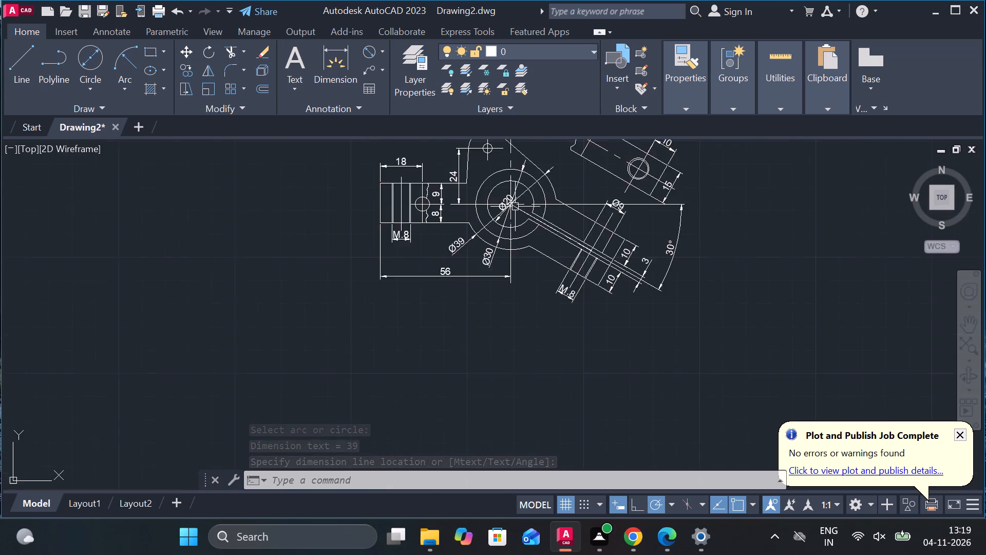
scroll(515, 207, "down", 3)
scroll(530, 196, "up", 4)
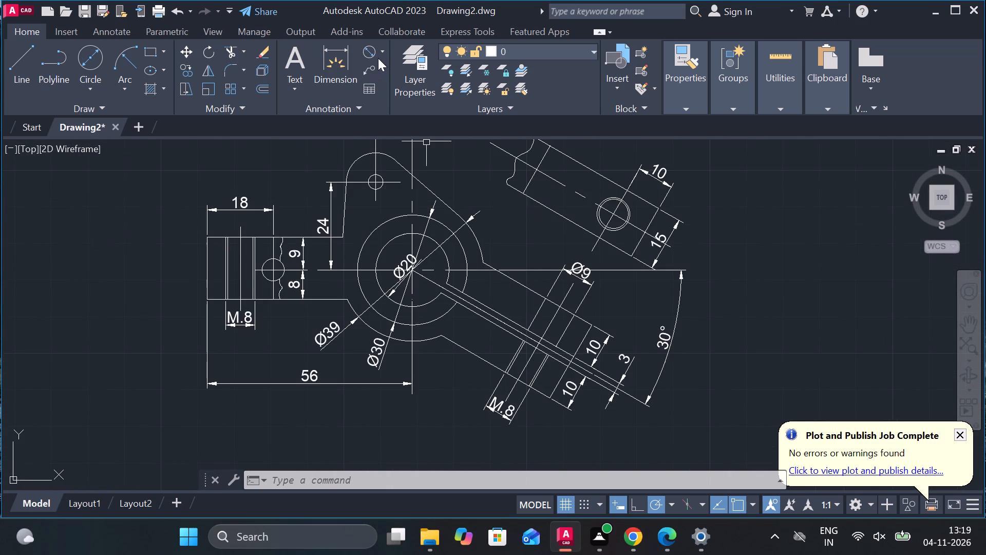
left_click(367, 46)
left_click(371, 176)
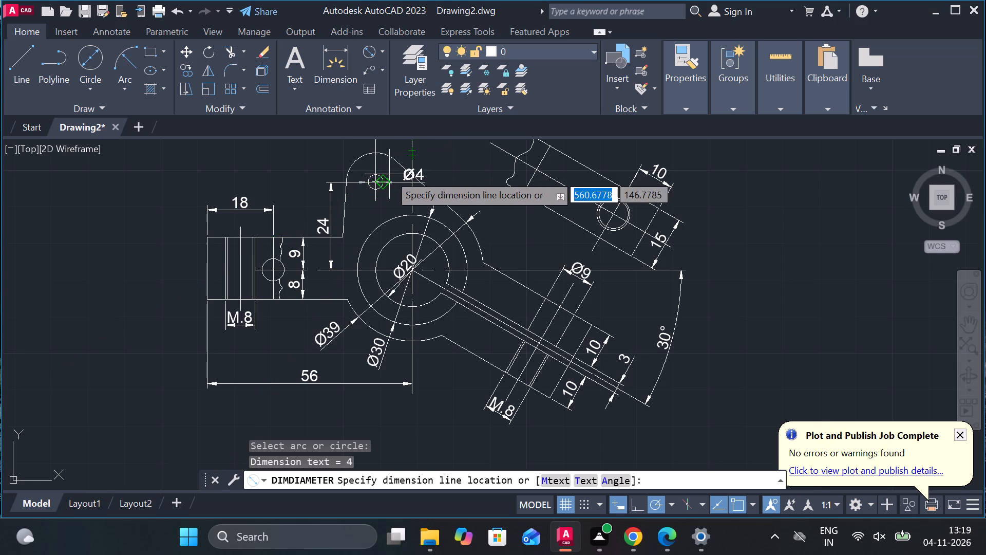
scroll(389, 173, "up", 2)
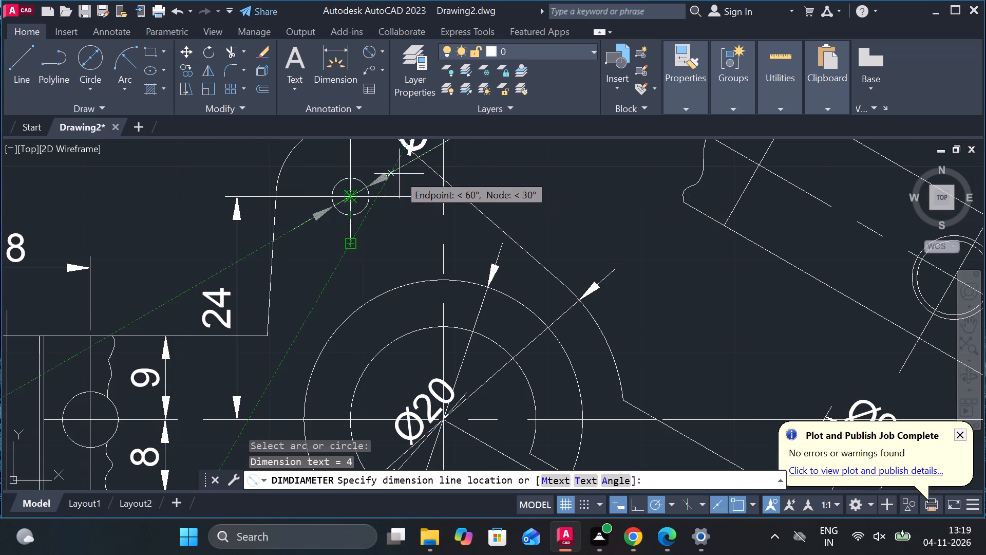
scroll(456, 172, "down", 2)
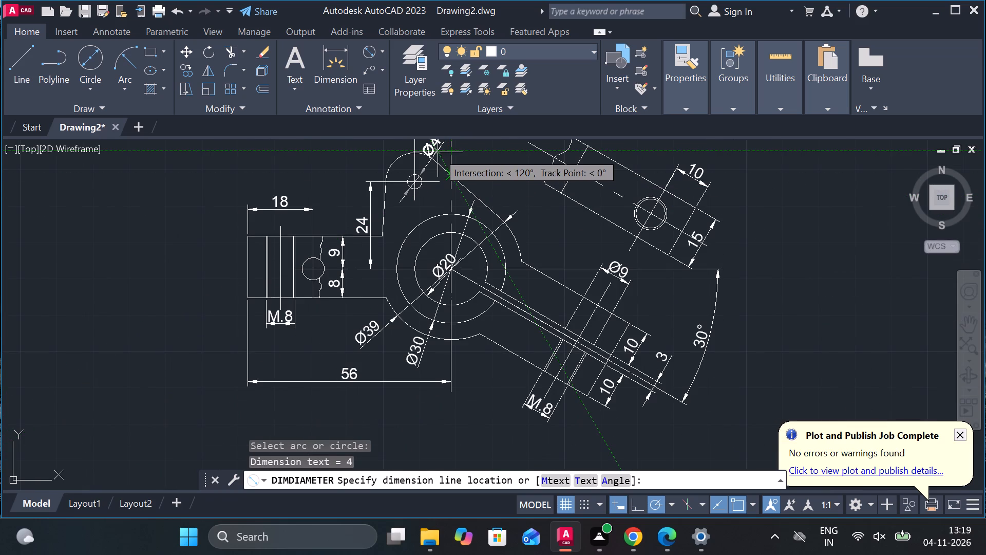
left_click(438, 148)
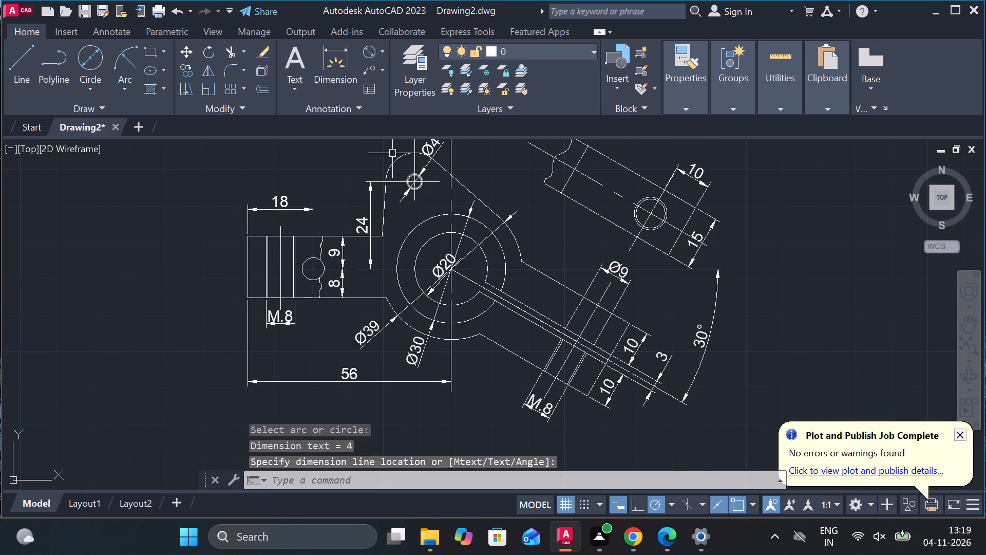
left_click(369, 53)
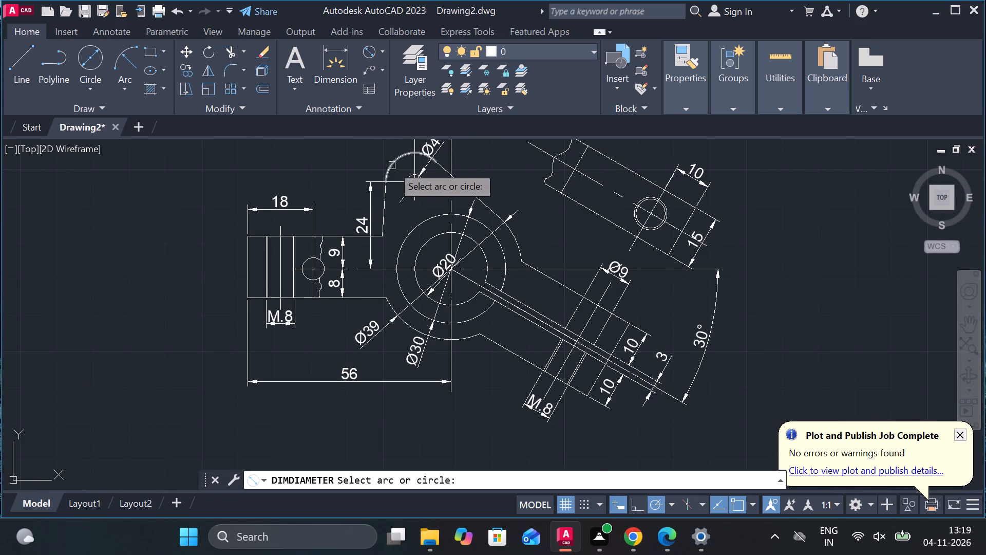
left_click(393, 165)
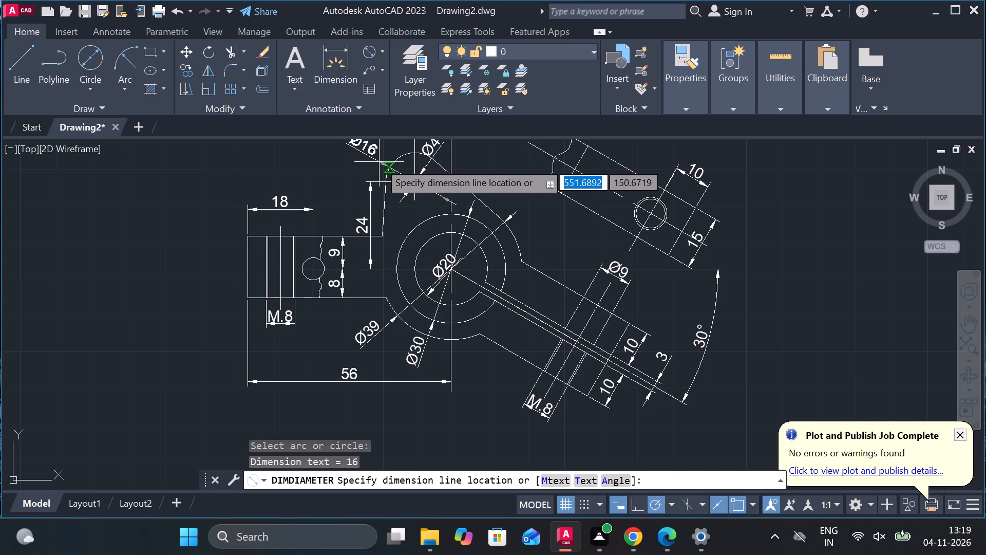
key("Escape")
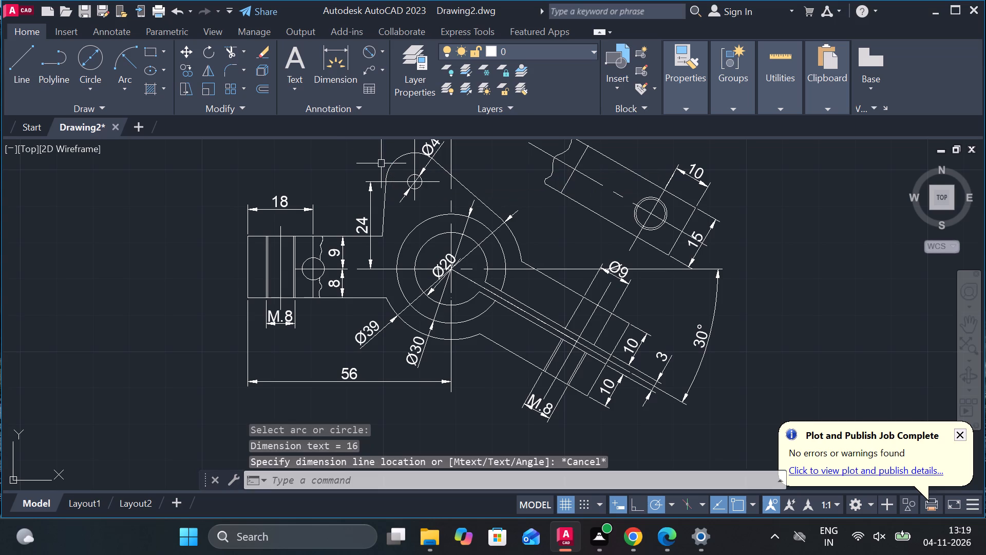
Add a radius dimension to the upper boss's rounded top arc, with its text outside on the upper left.
left_click(384, 52)
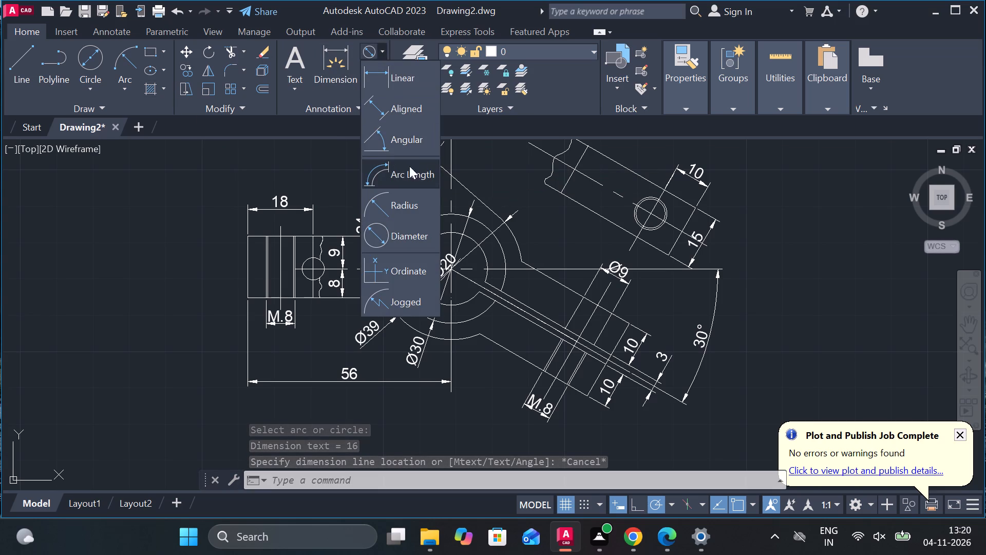
left_click(410, 216)
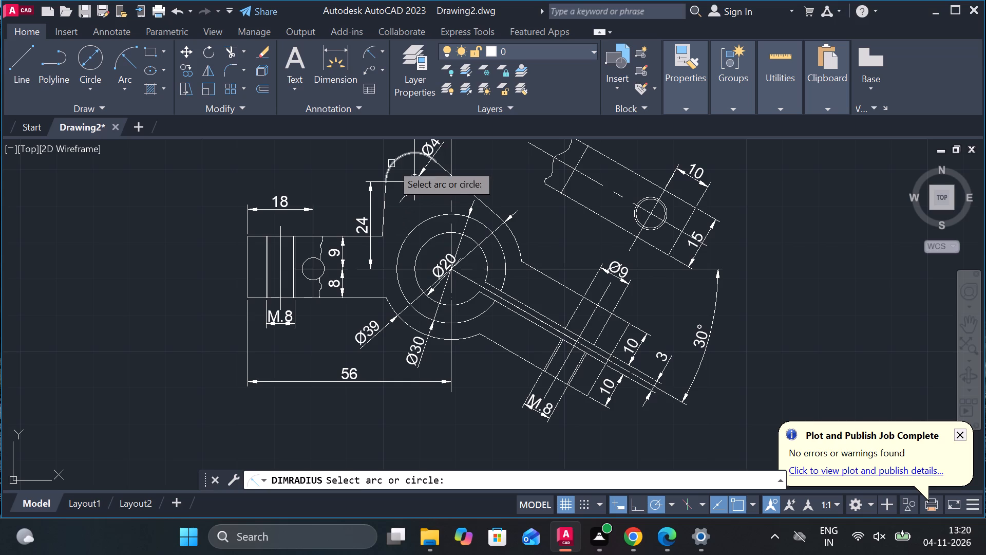
left_click(391, 163)
left_click(366, 161)
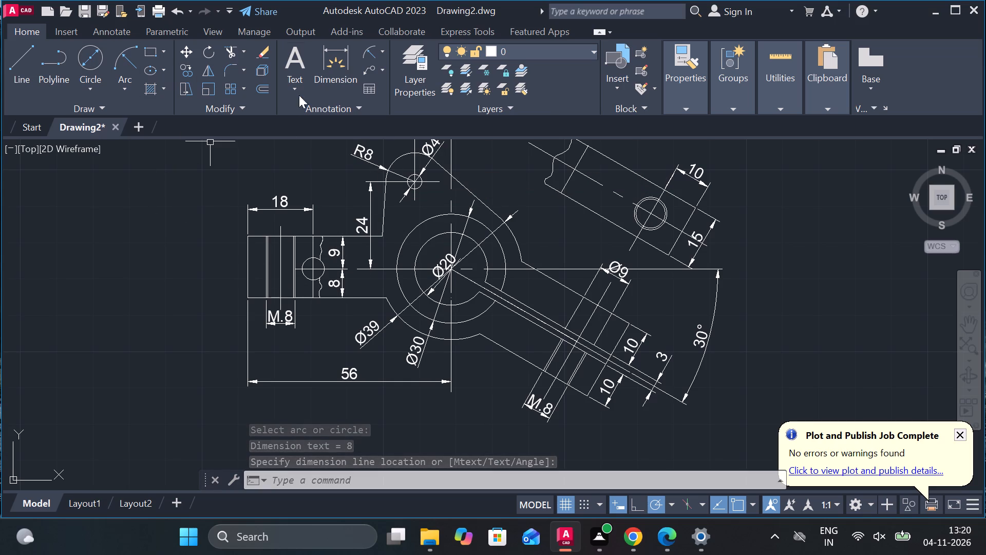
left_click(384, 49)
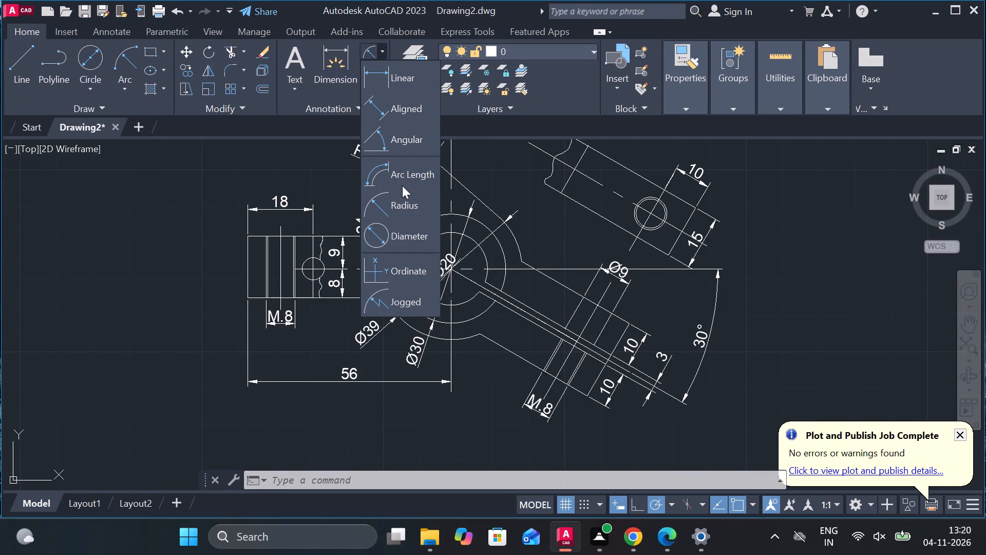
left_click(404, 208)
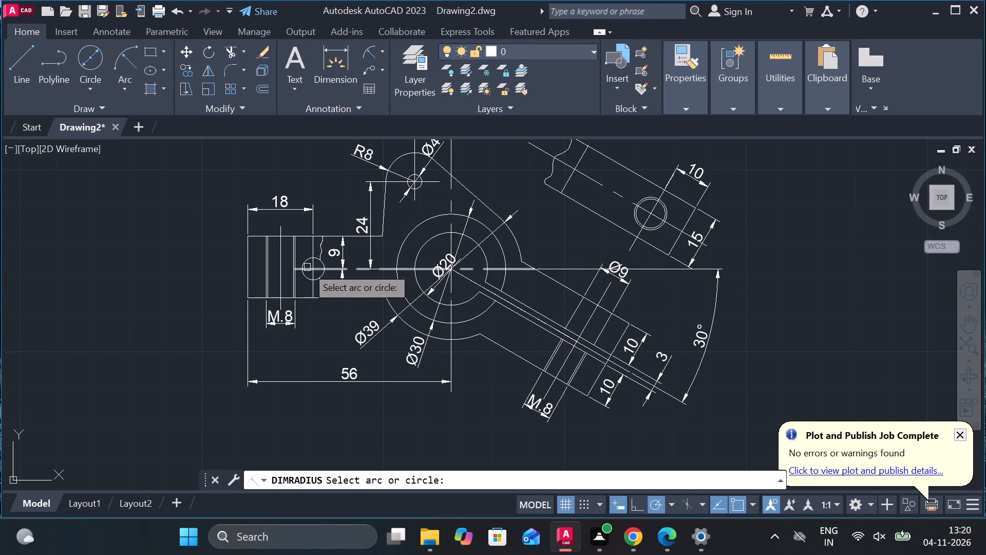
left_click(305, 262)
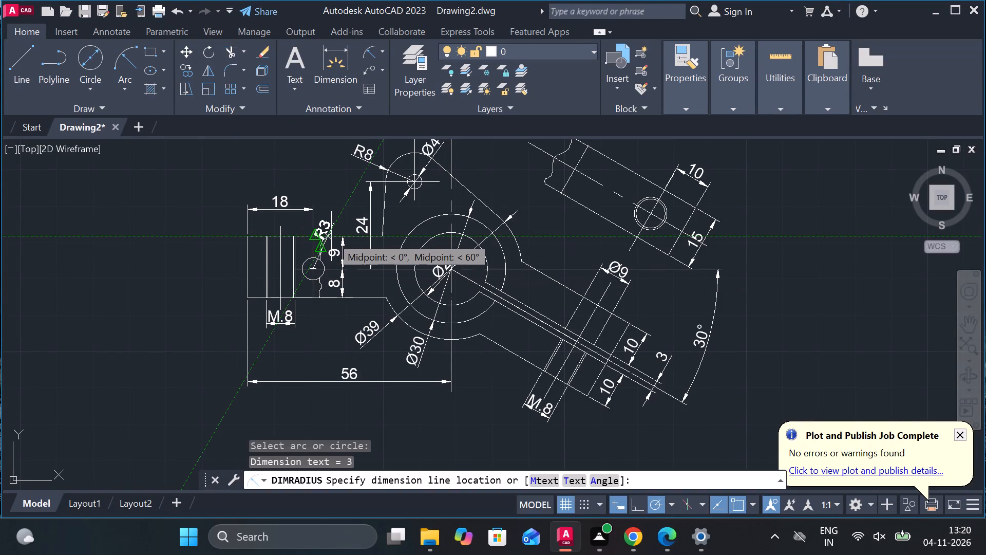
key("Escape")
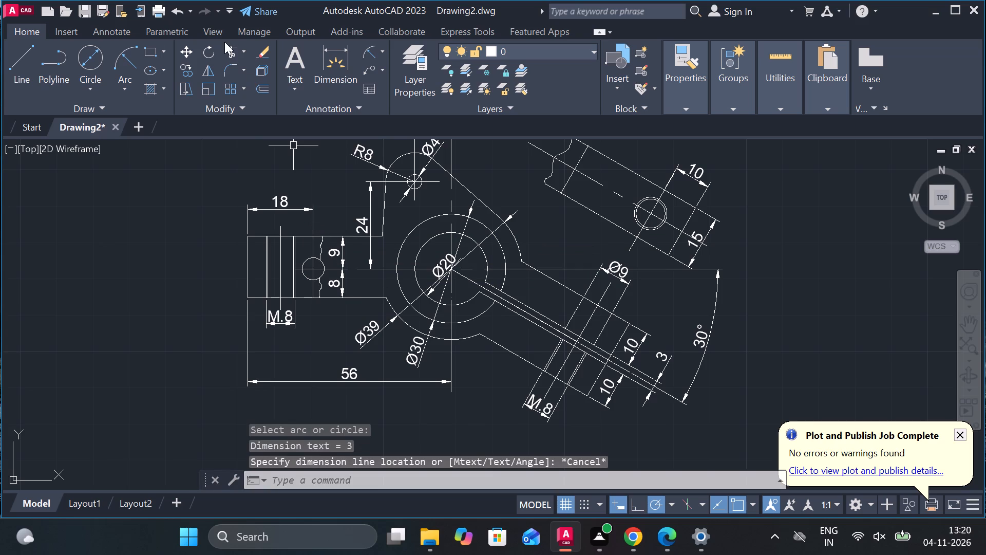
Add a diameter dimension to the small hole in the left arm, with its text above the arm and right of the hole.
left_click(381, 48)
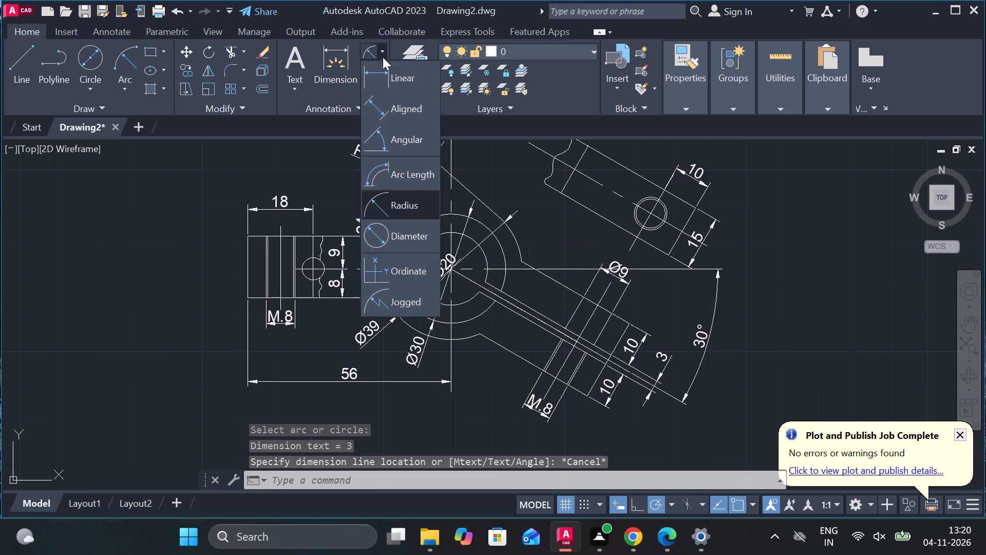
left_click(387, 235)
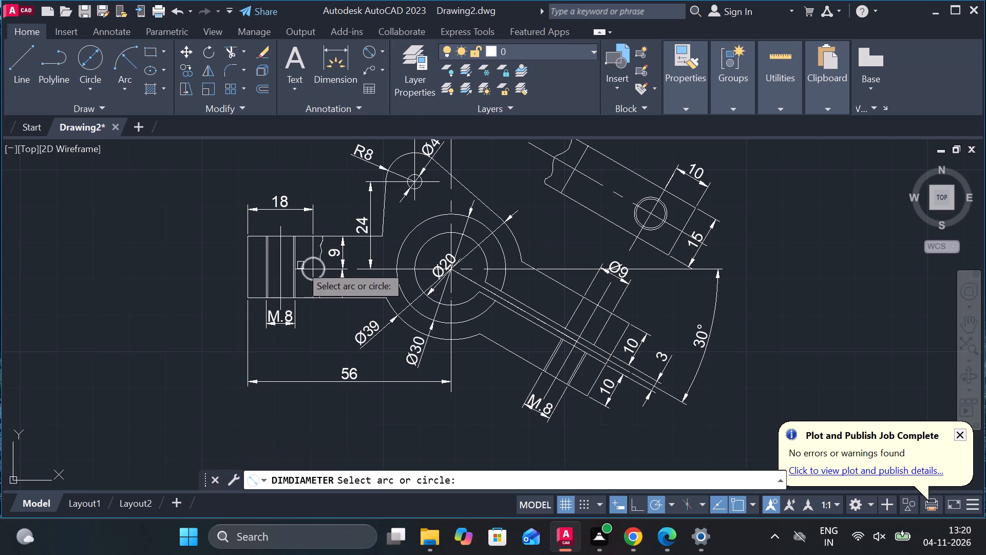
left_click(308, 263)
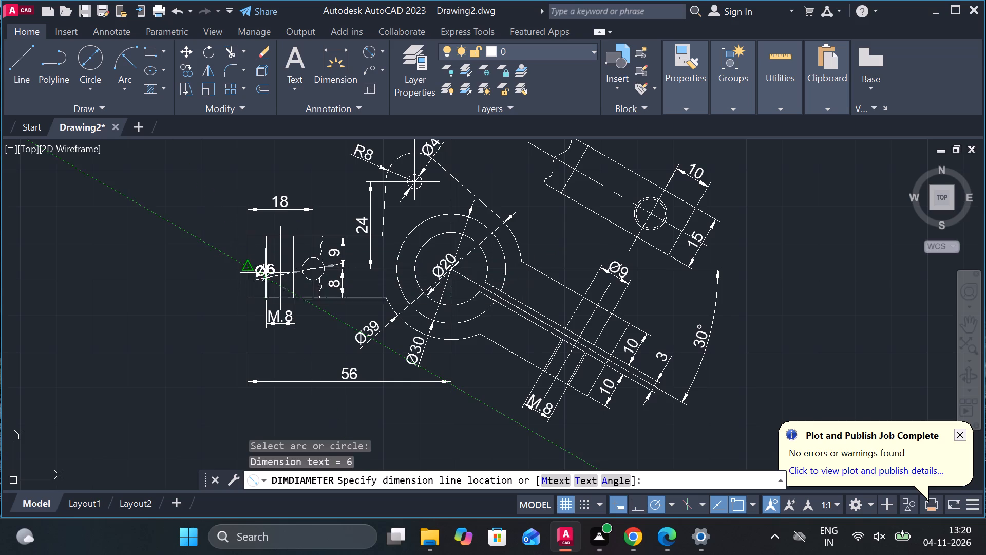
left_click(343, 213)
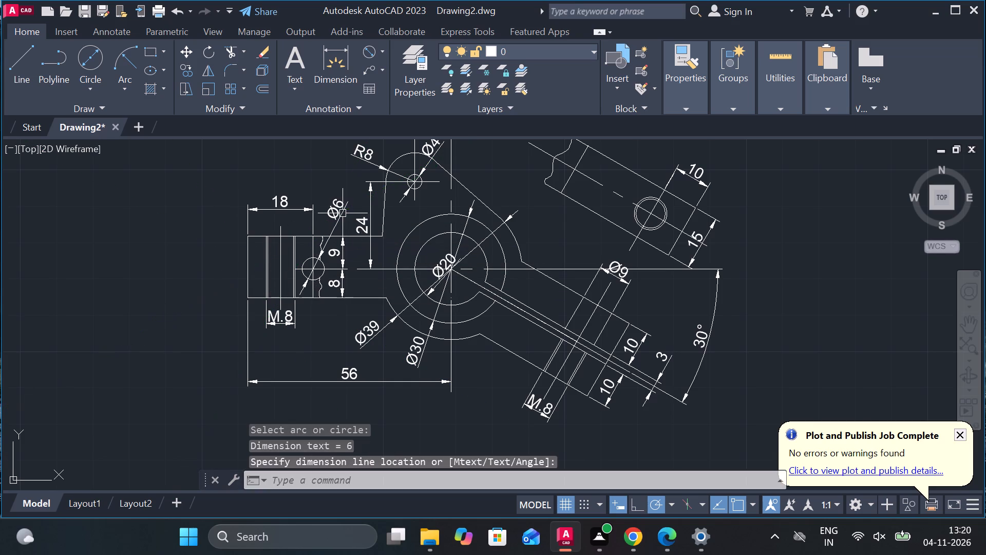
key("Escape")
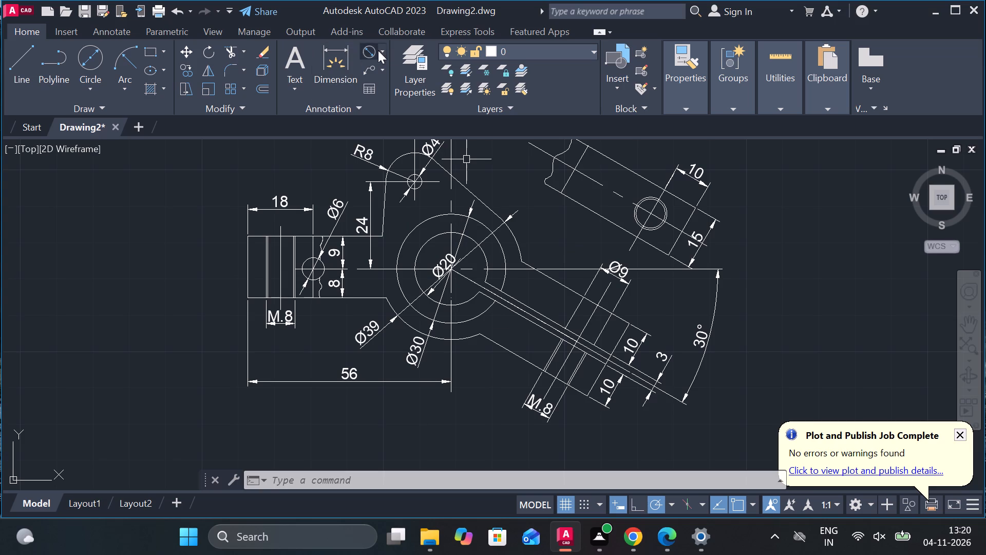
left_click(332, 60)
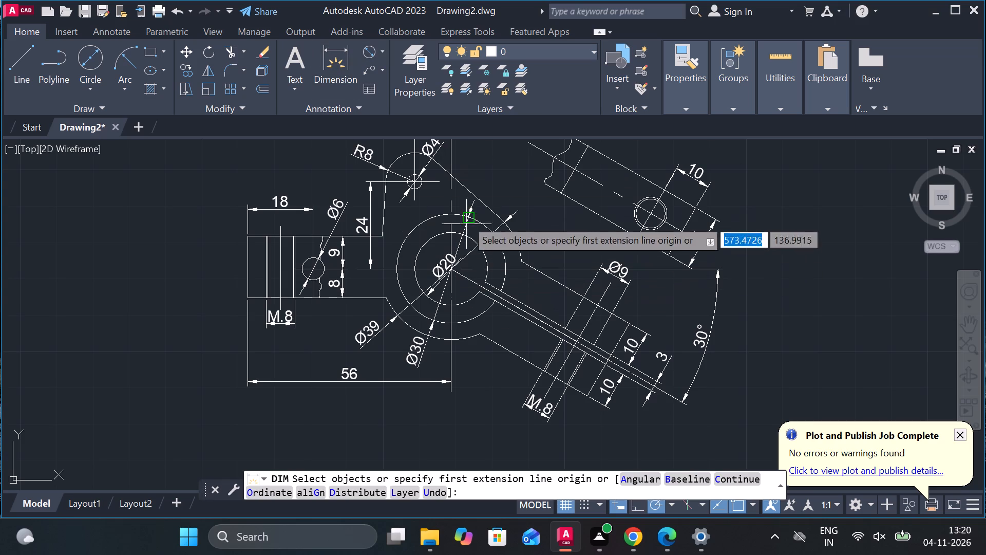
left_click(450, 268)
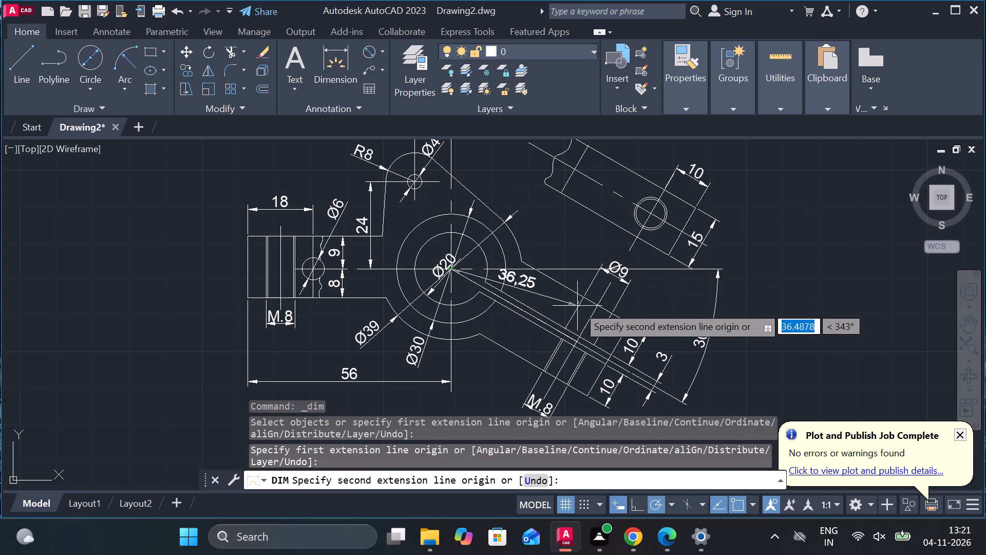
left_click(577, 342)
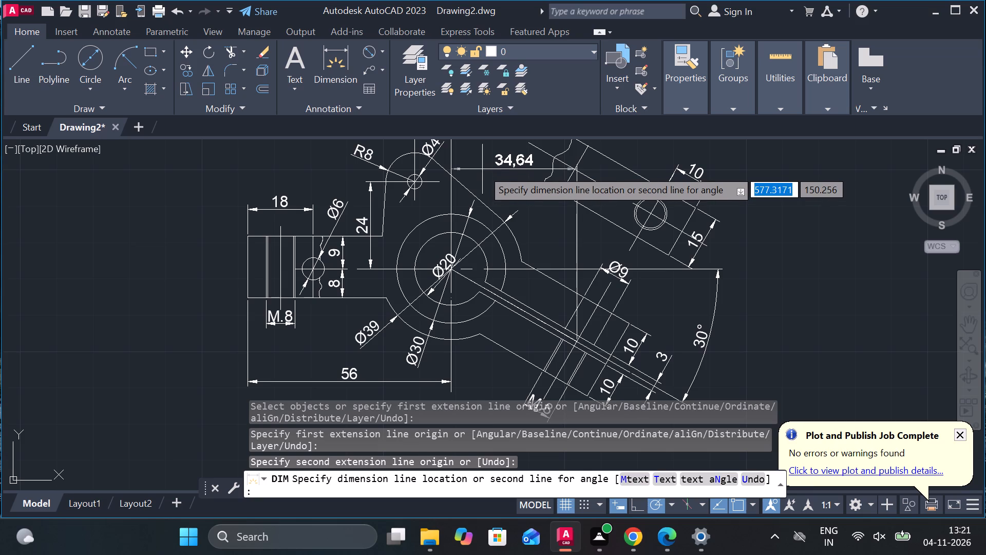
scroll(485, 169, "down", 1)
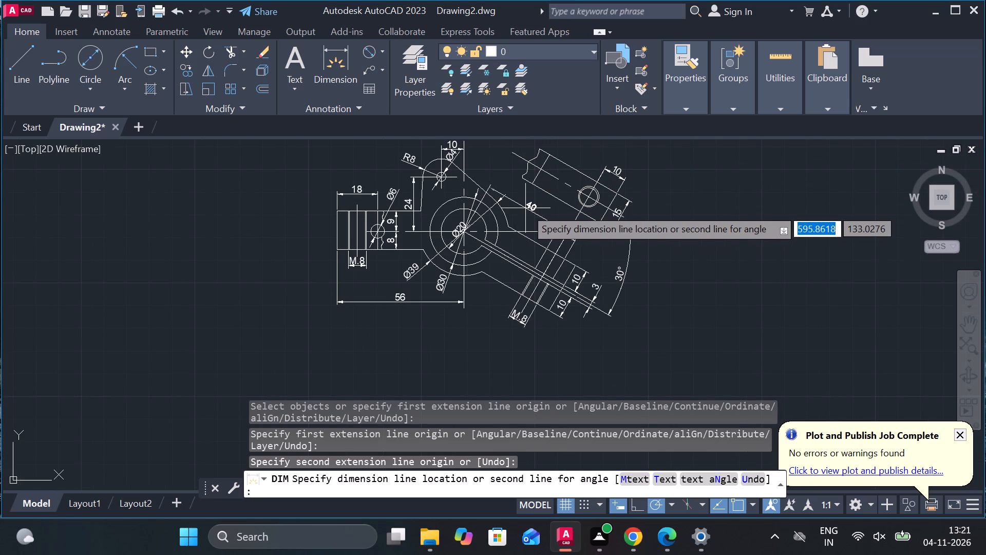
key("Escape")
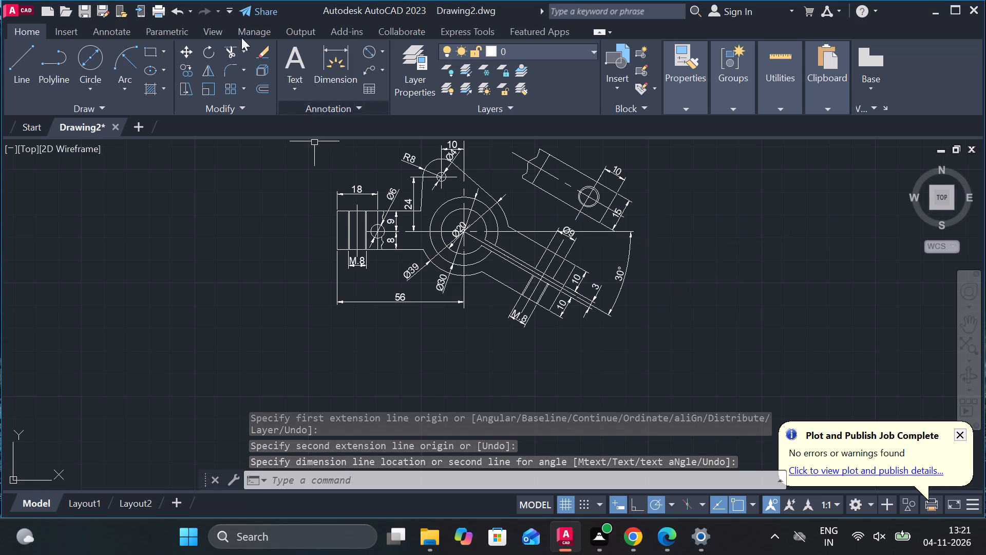
Hatch the left arm's section with ANSI31: the area left of the M.8 hole and both areas between it and the small hole's centreline.
left_click(155, 86)
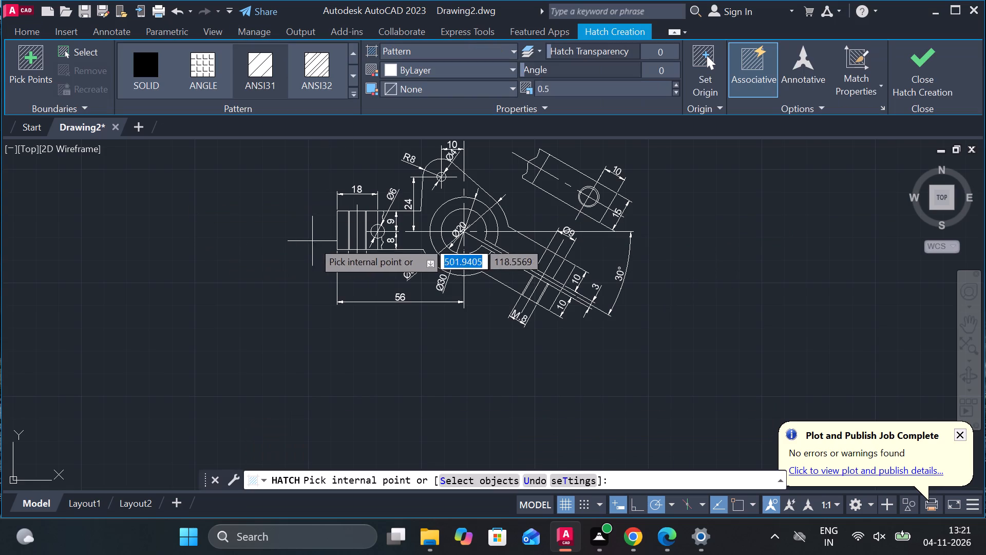
left_click_drag(270, 75, 270, 80)
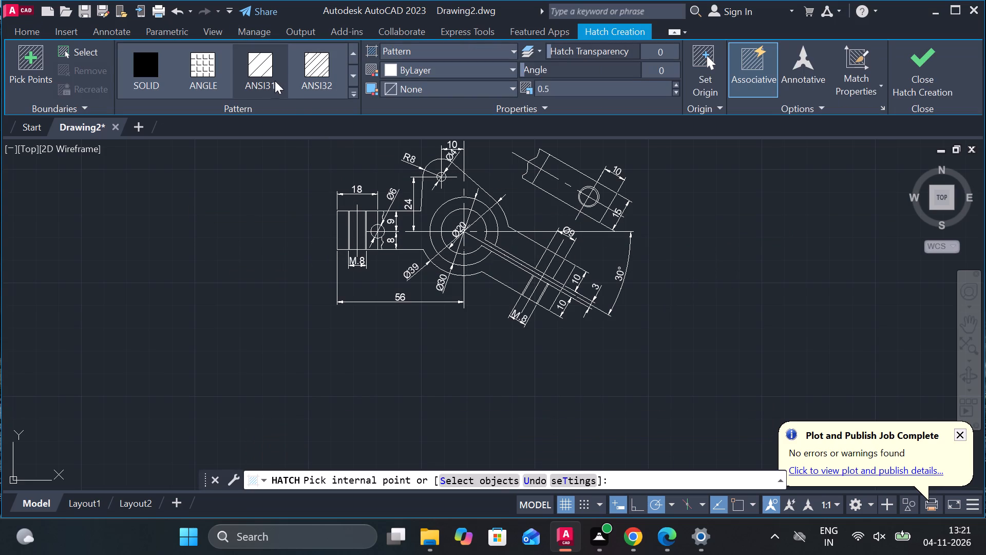
scroll(368, 214, "up", 3)
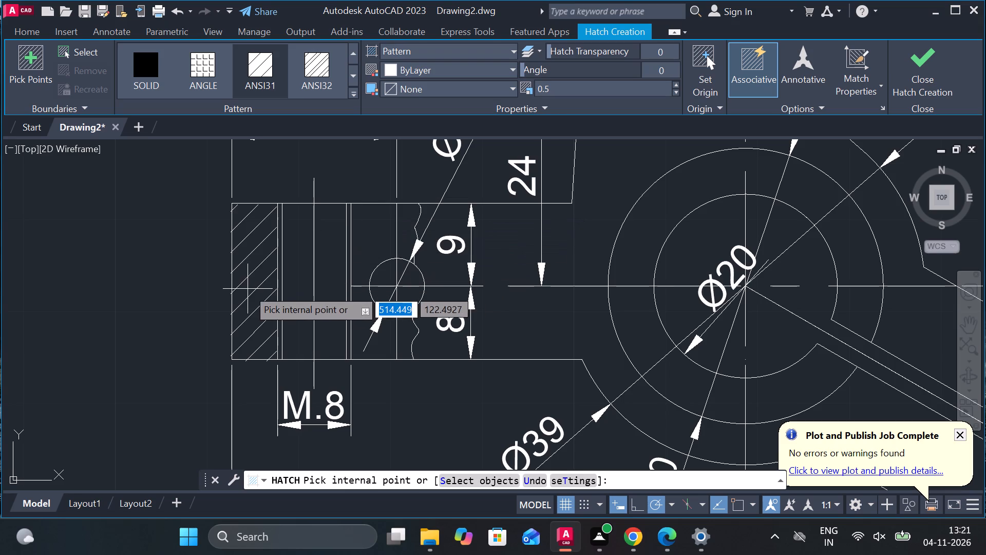
left_click(248, 289)
left_click(377, 247)
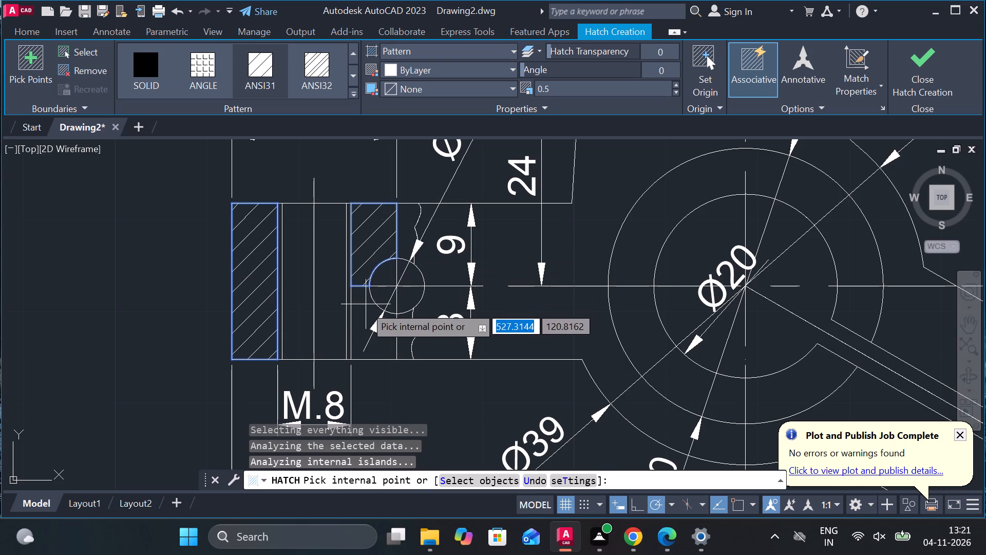
left_click(365, 311)
scroll(508, 361, "down", 2)
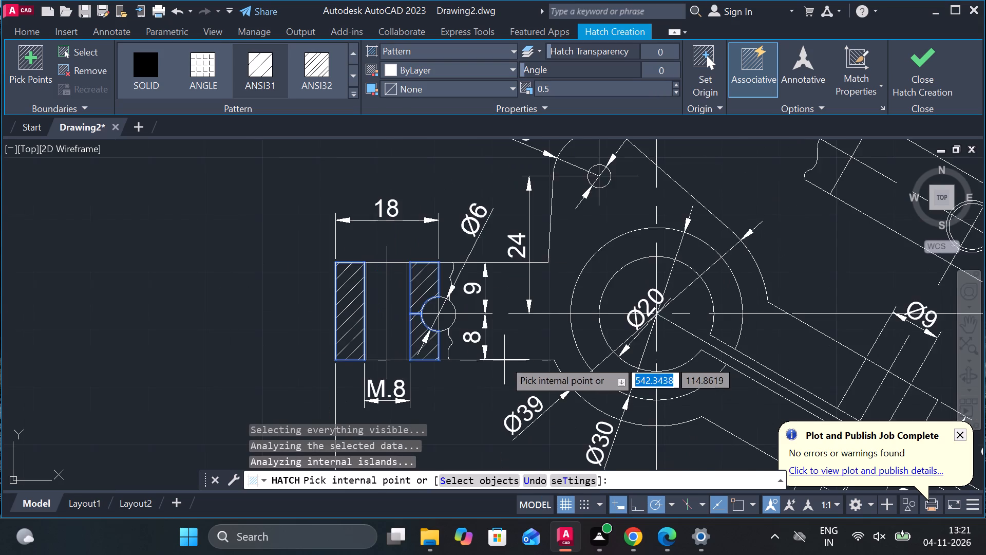
scroll(503, 360, "down", 1)
scroll(187, 269, "down", 1)
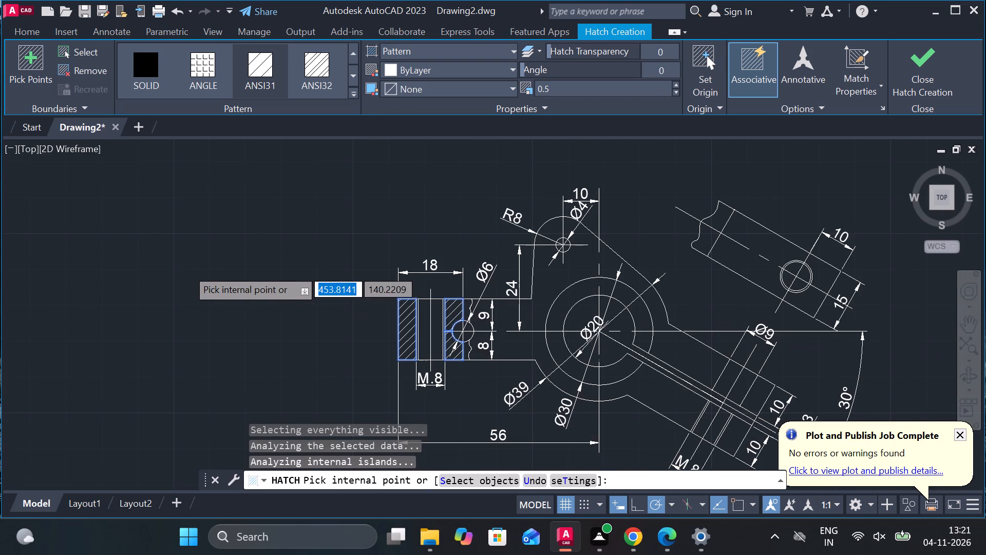
scroll(187, 269, "down", 1)
scroll(392, 309, "up", 3)
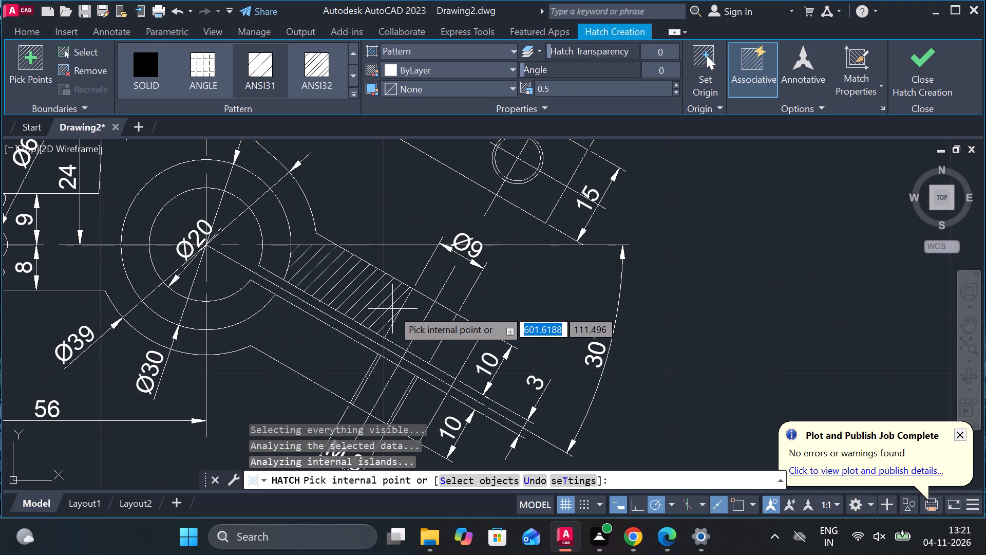
key("Escape")
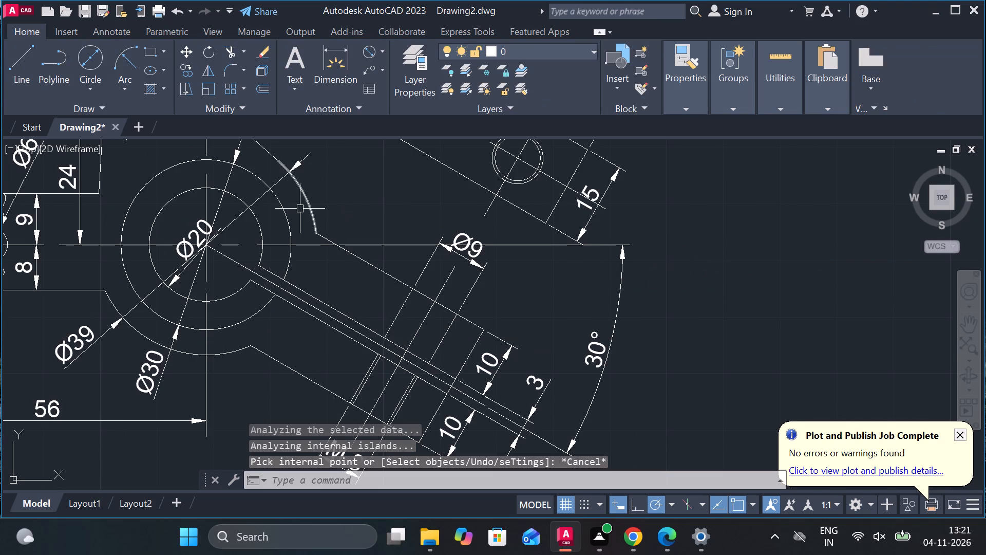
Draw a wavy CV spline break line across the angled arm's lower half, from its lower outer edge to the slot's lower edge.
left_click(108, 109)
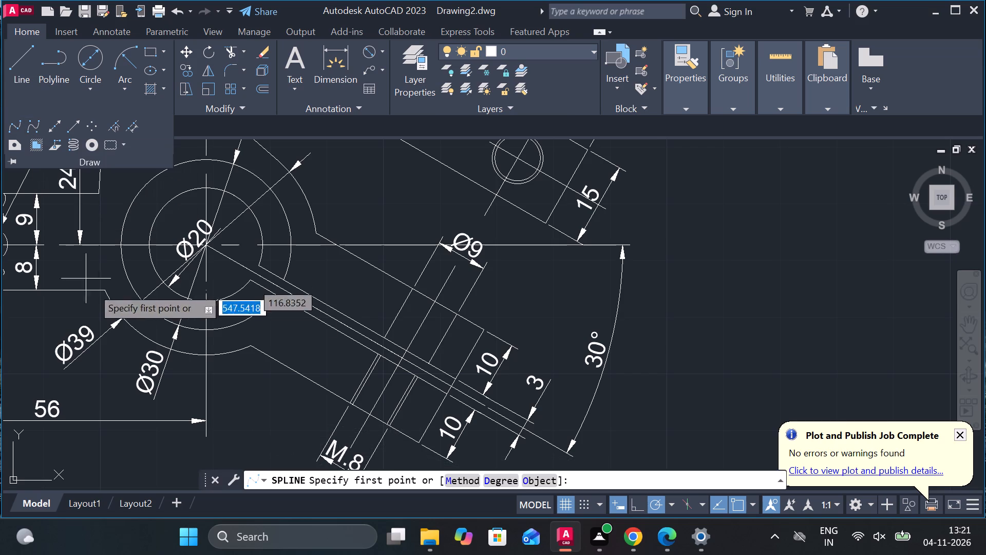
left_click(274, 361)
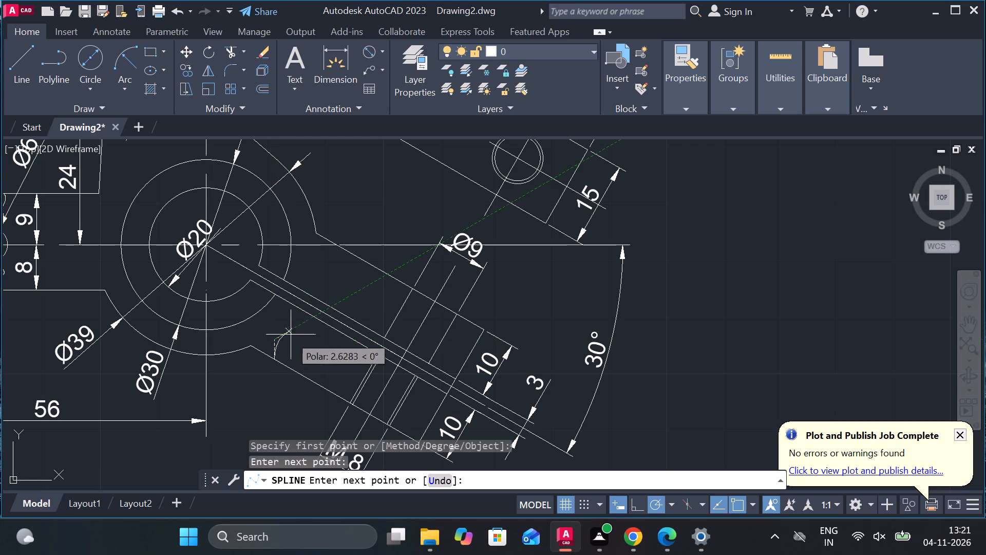
left_click(290, 337)
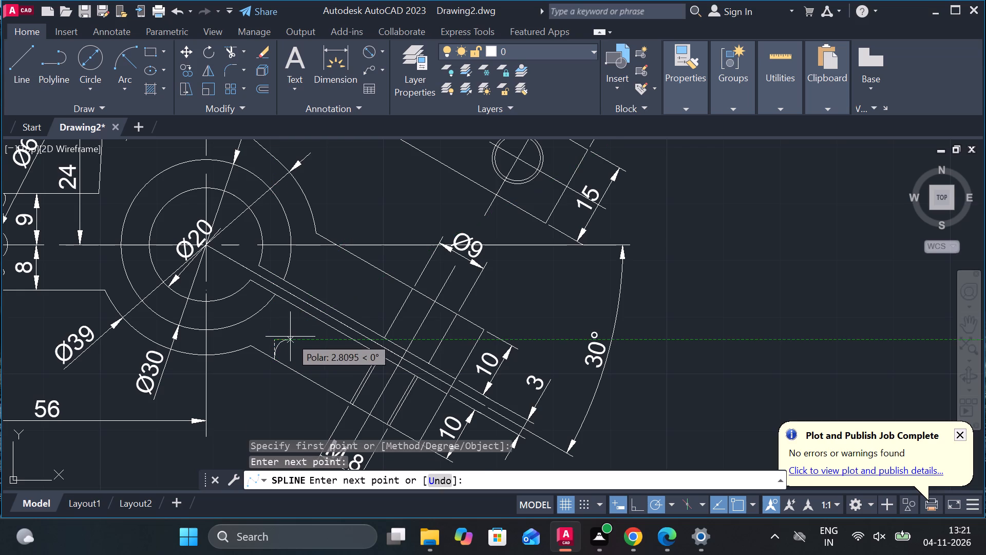
left_click(292, 321)
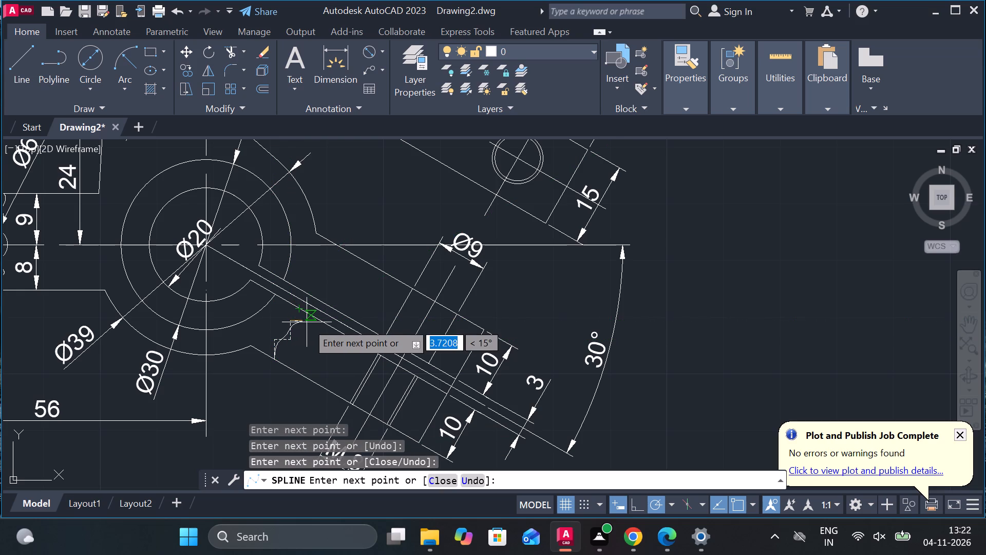
left_click(313, 317)
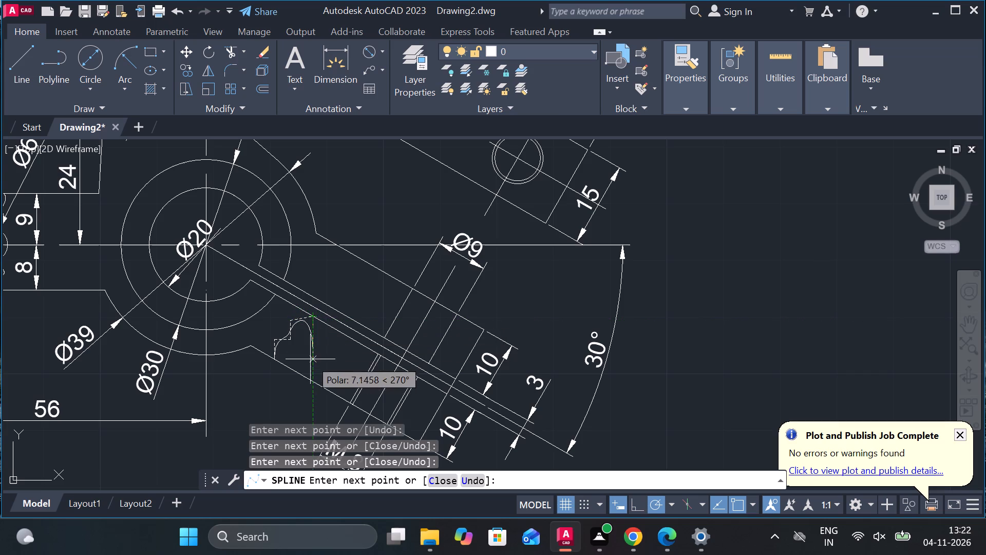
scroll(311, 316, "up", 3)
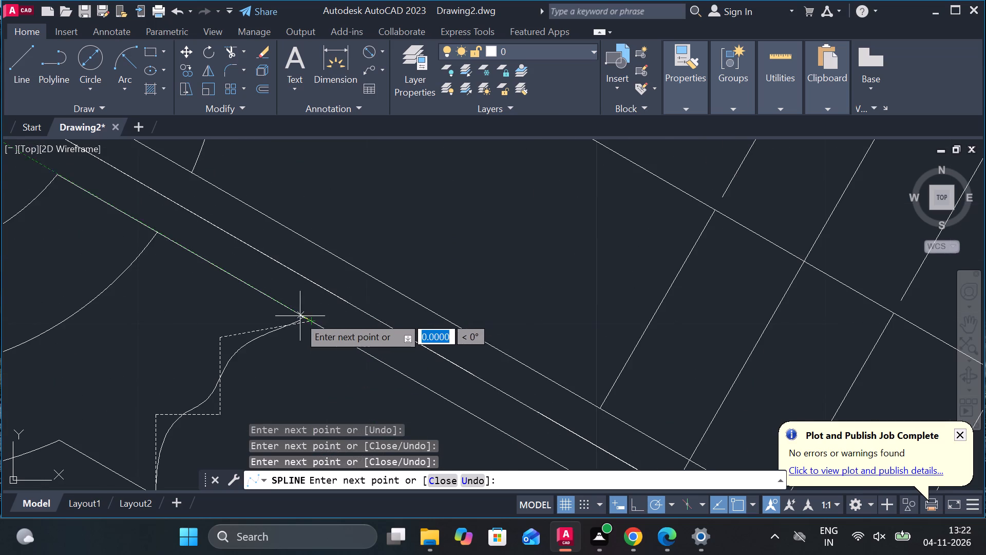
left_click(310, 317)
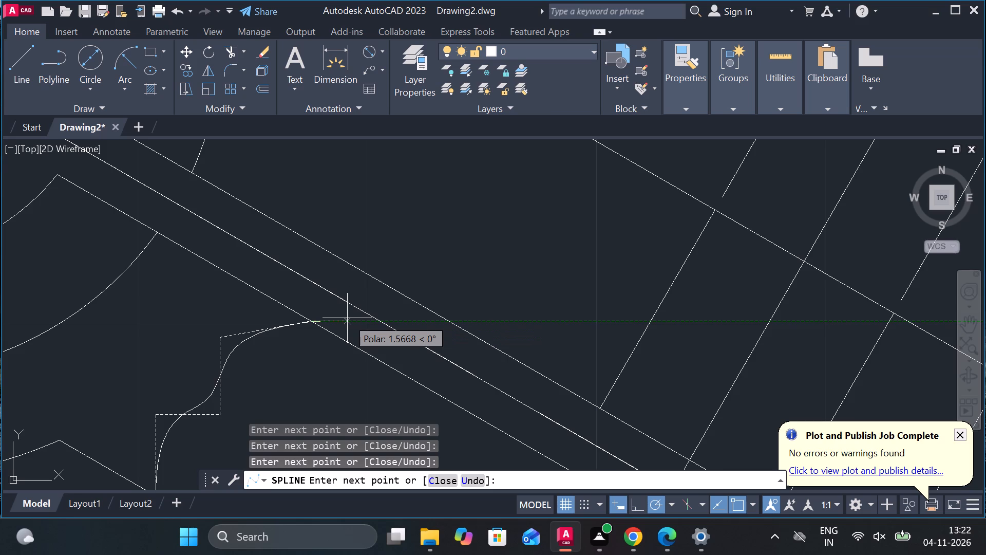
key("Return")
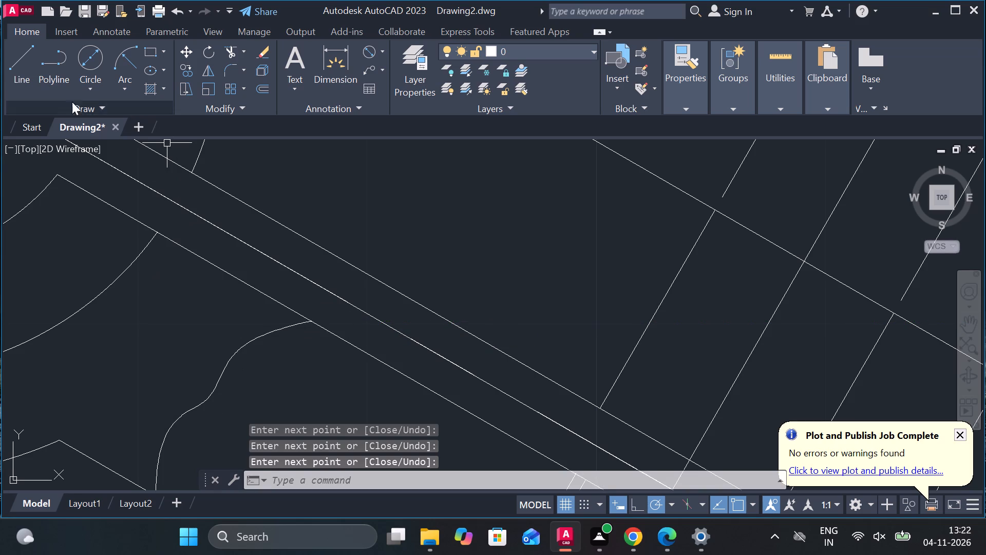
Draw a wavy CV spline break line across the angled arm's upper half, from the slot's upper edge to the arm's upper outer edge.
left_click(99, 105)
left_click(34, 124)
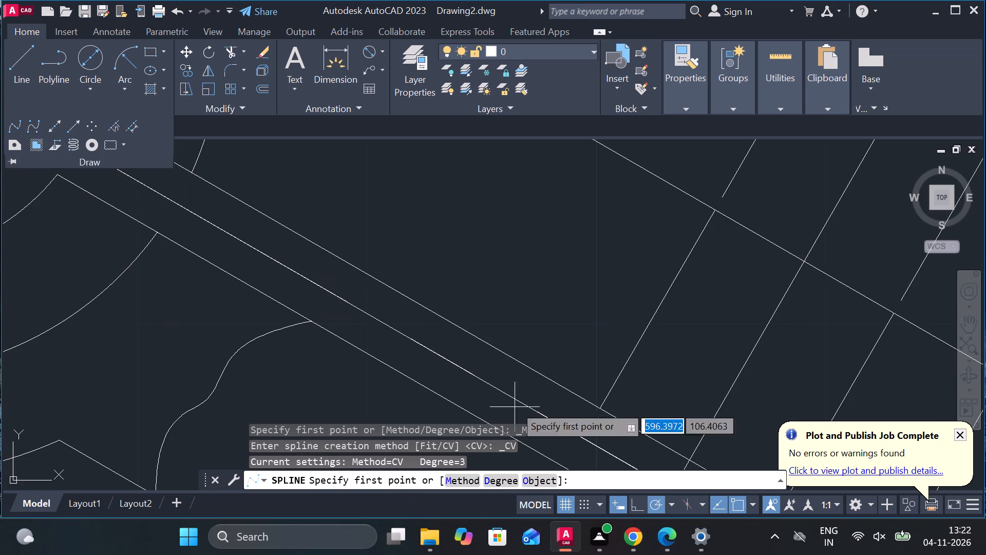
left_click(344, 259)
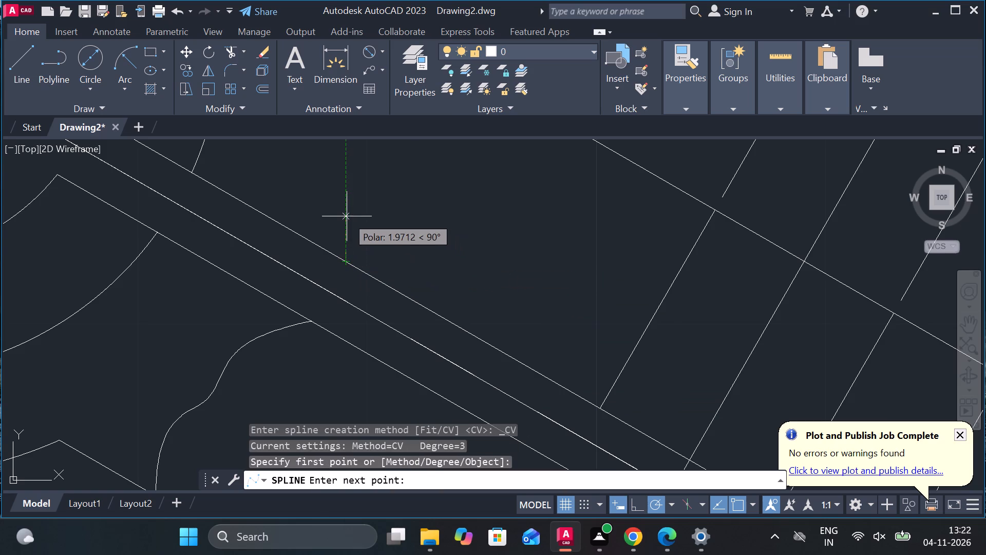
left_click(395, 235)
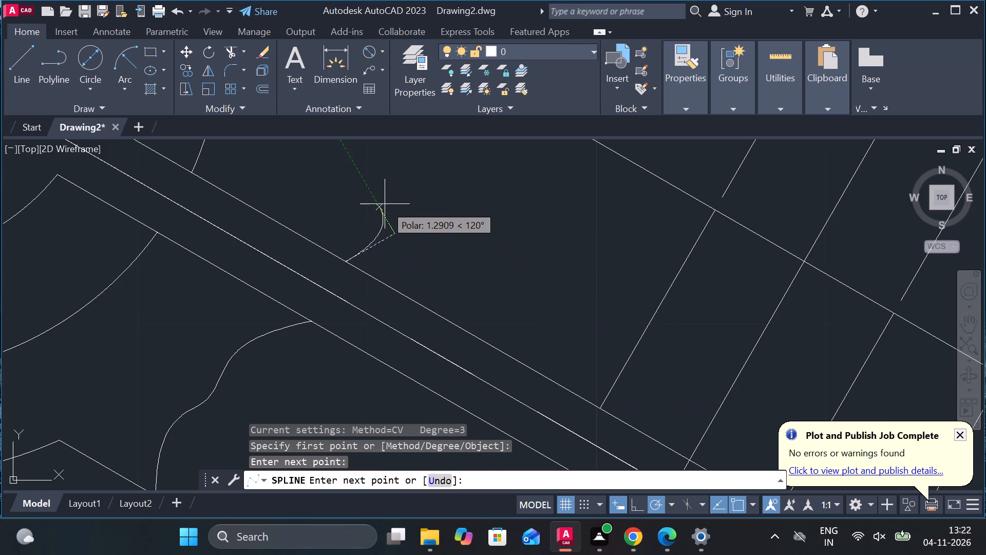
left_click(382, 186)
scroll(413, 187, "down", 1)
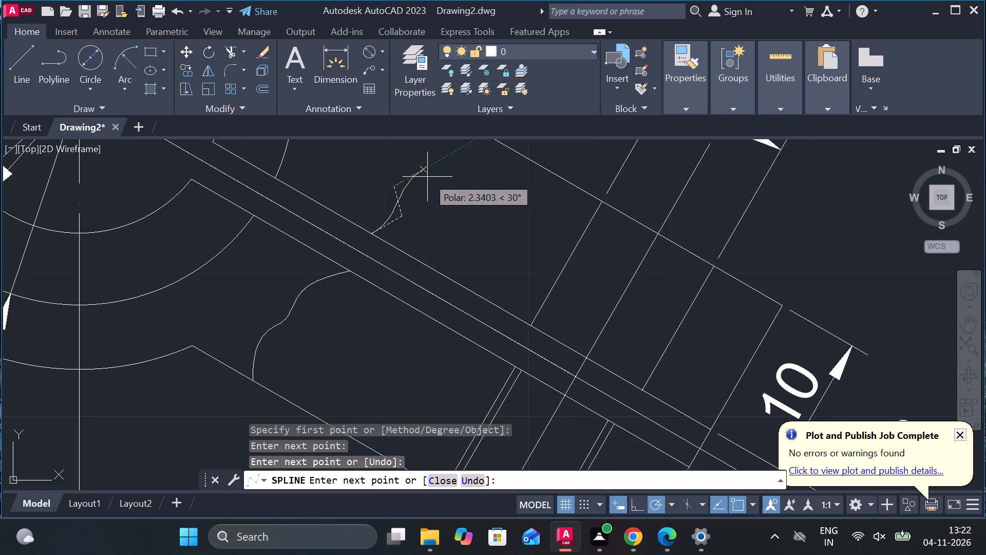
left_click(427, 177)
scroll(428, 177, "down", 3)
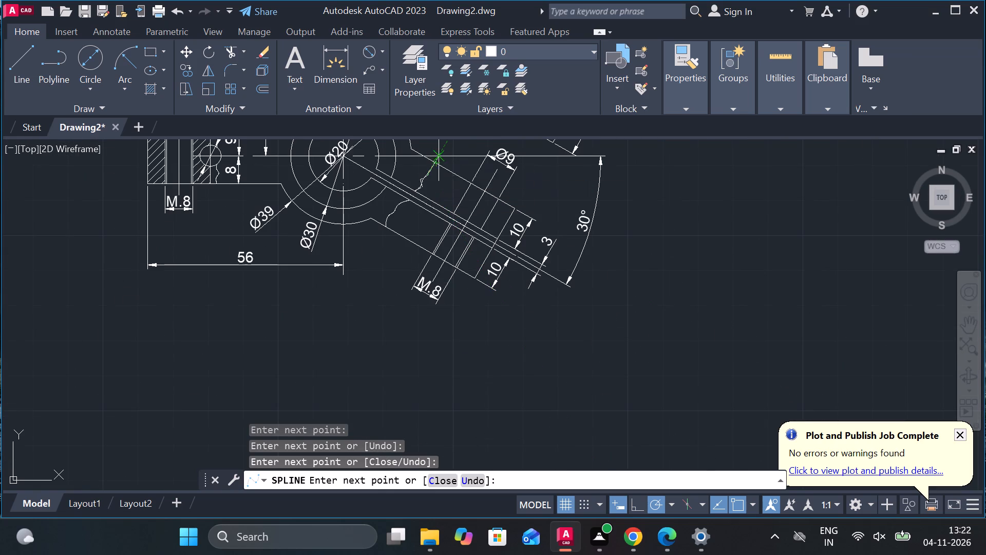
scroll(425, 165, "up", 3)
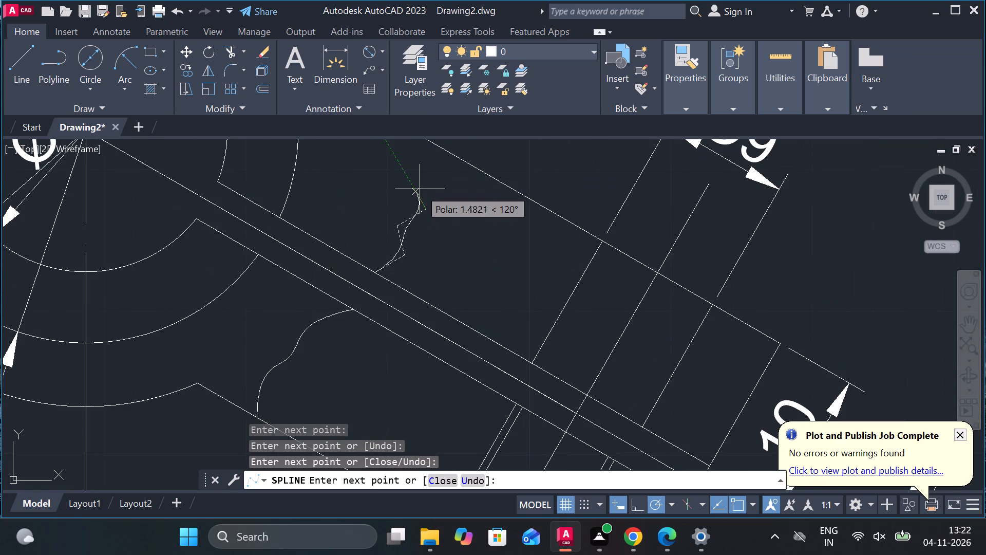
left_click(423, 188)
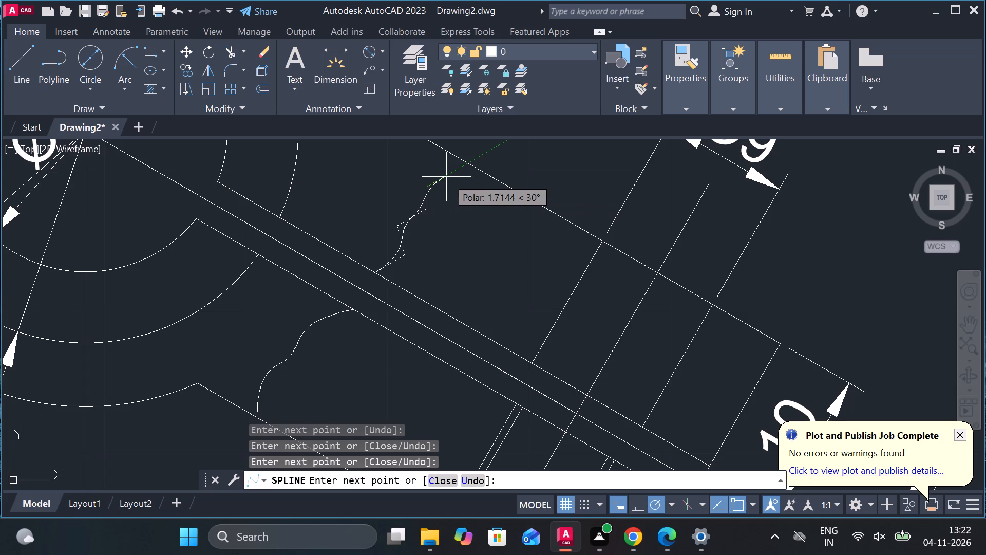
left_click(446, 177)
left_click(446, 152)
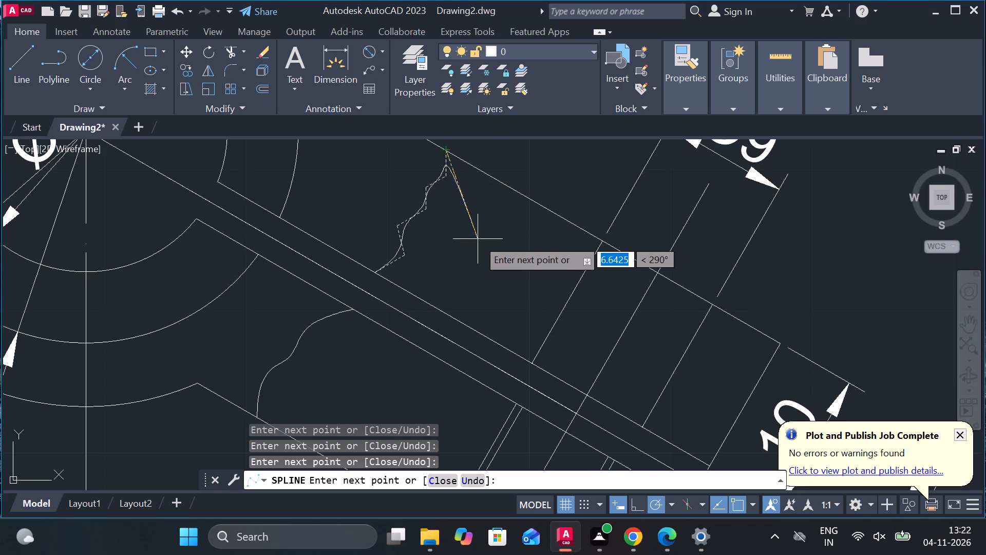
key("Return")
scroll(505, 367, "down", 1)
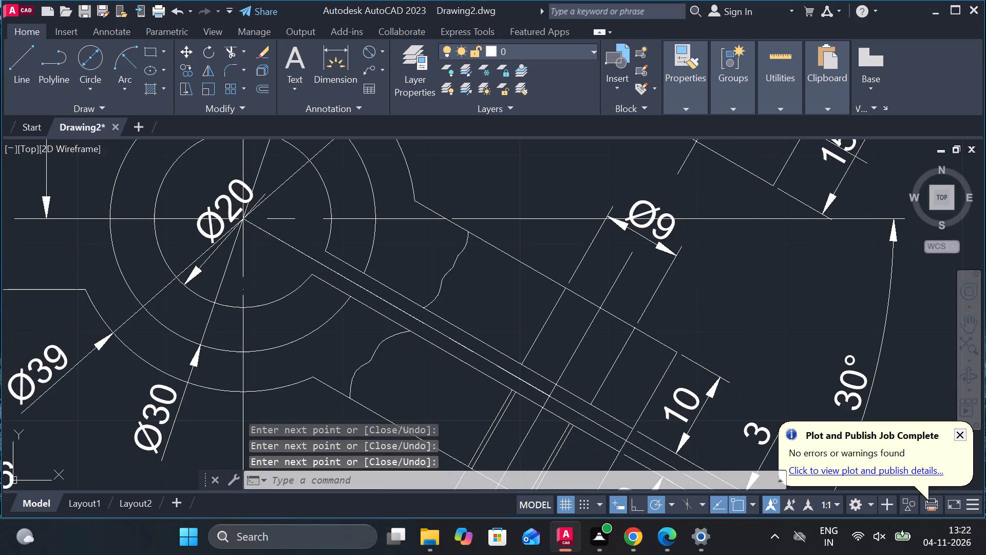
Erase the wavy break line across the angled arm's lower half.
left_click(360, 368)
key("Delete")
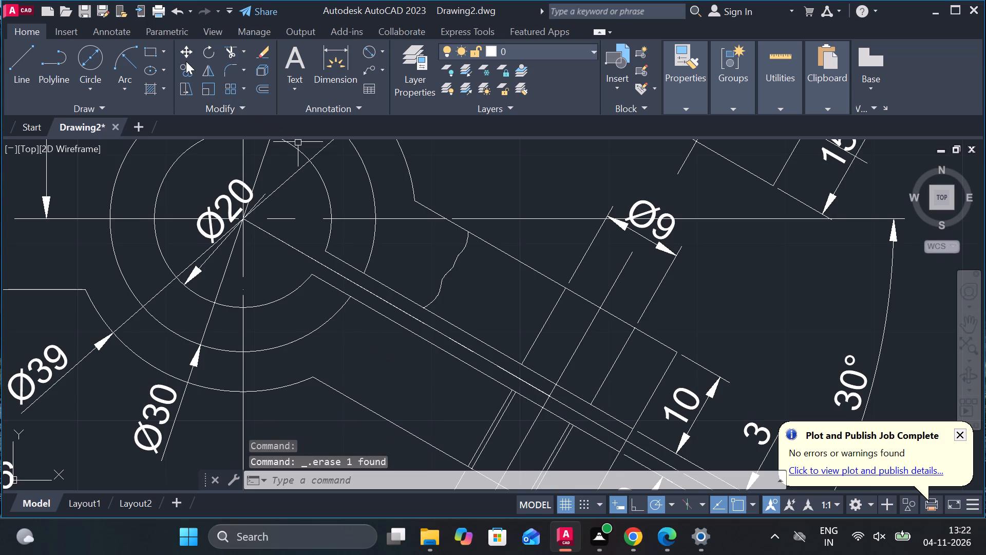
Draw a new wavy CV spline break line across the angled arm's lower half, from its lower outer edge to the slot's lower edge.
left_click(103, 104)
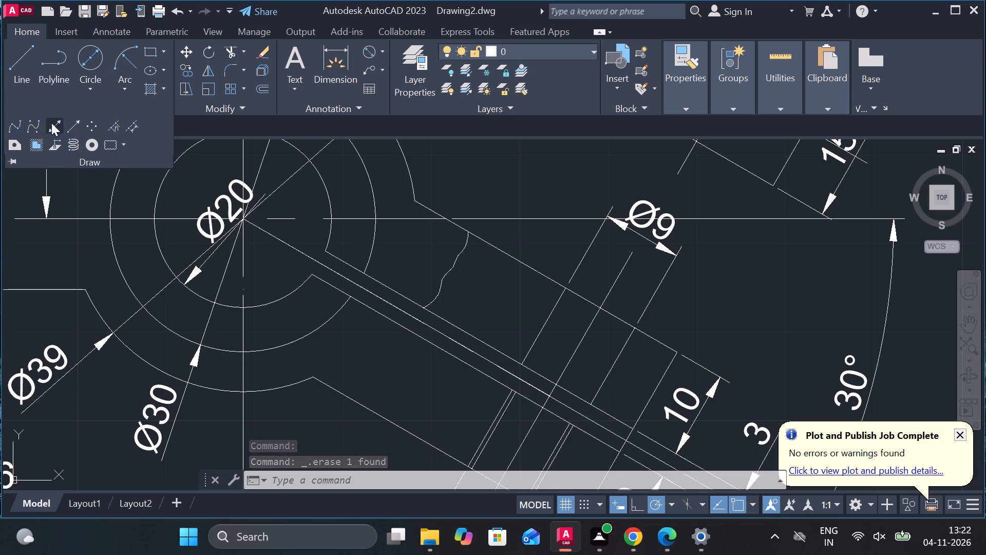
left_click(34, 122)
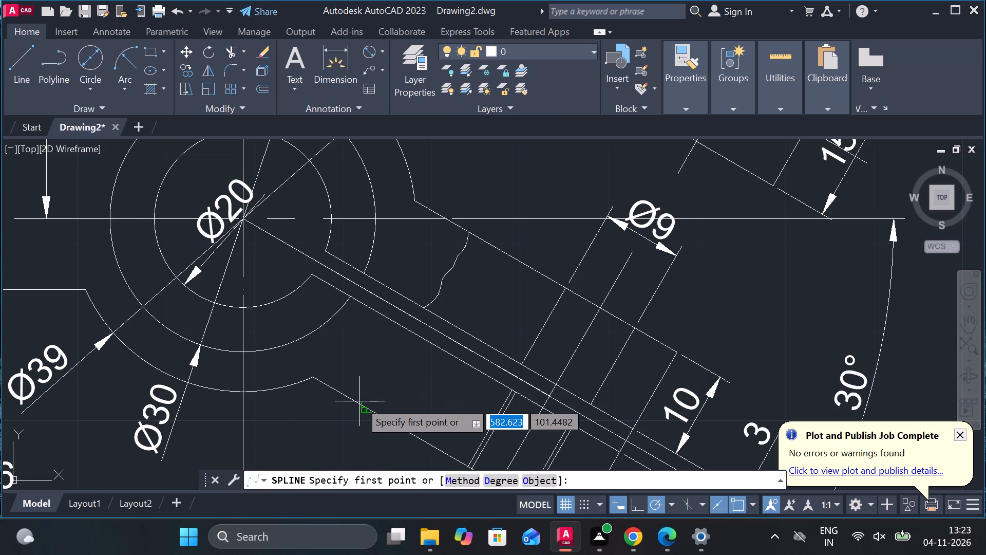
left_click(363, 405)
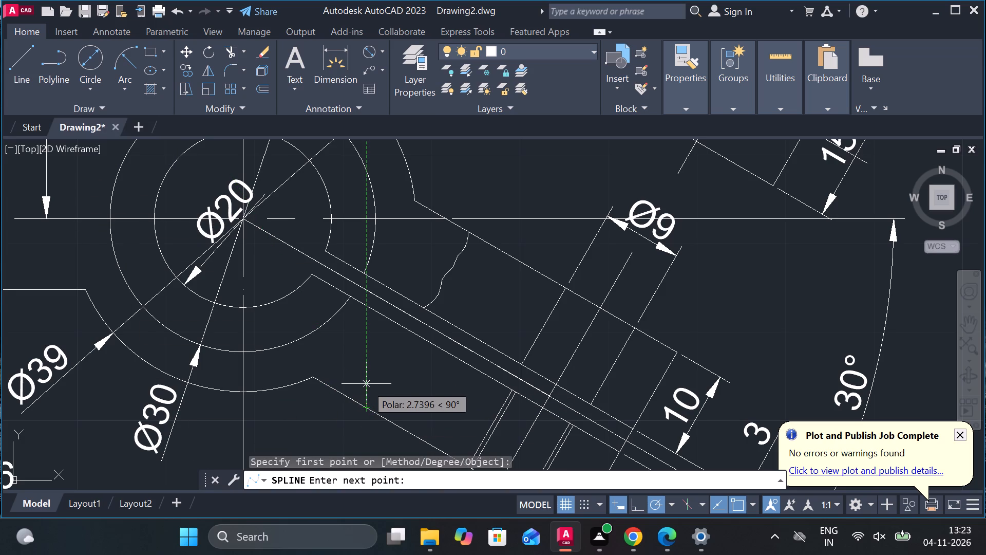
left_click(366, 384)
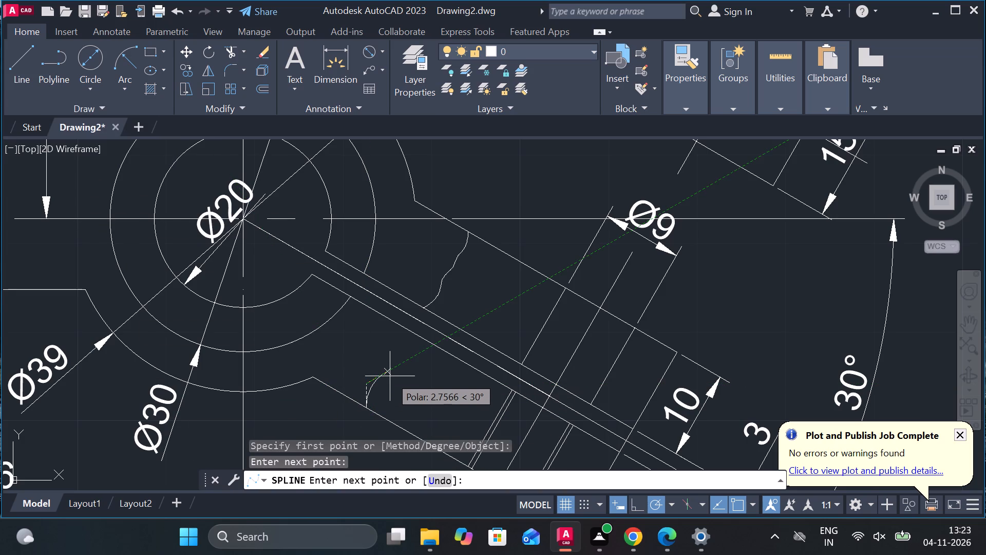
left_click(387, 383)
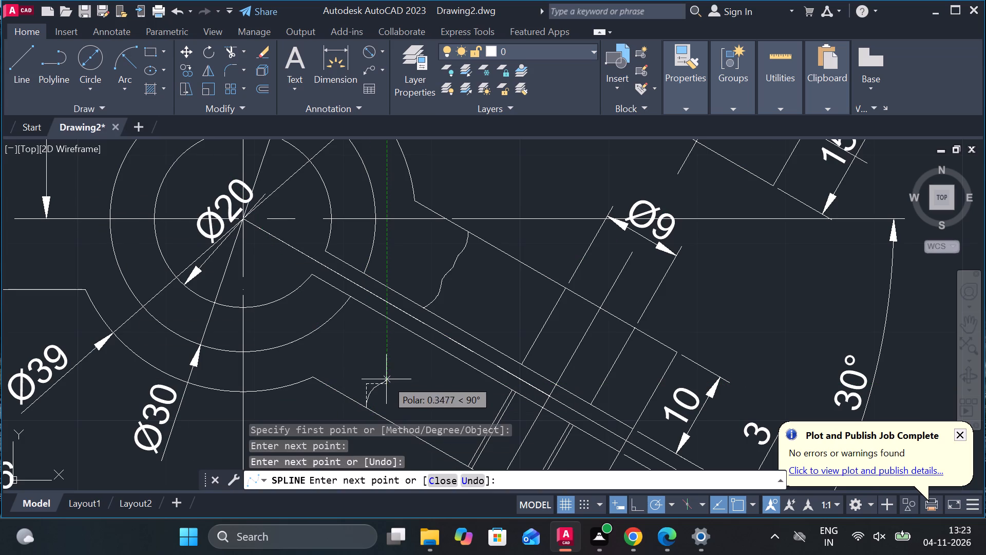
left_click(389, 359)
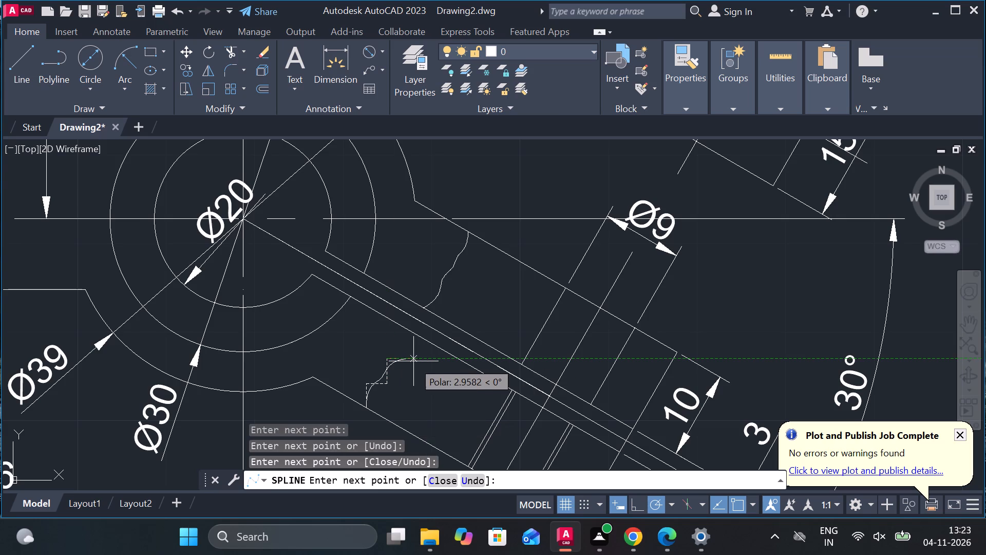
left_click(413, 361)
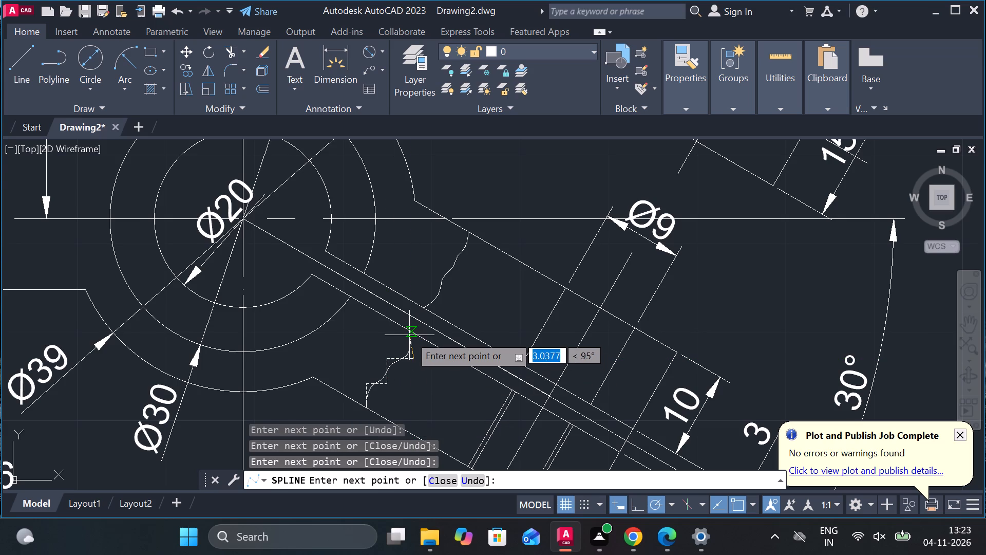
left_click(411, 331)
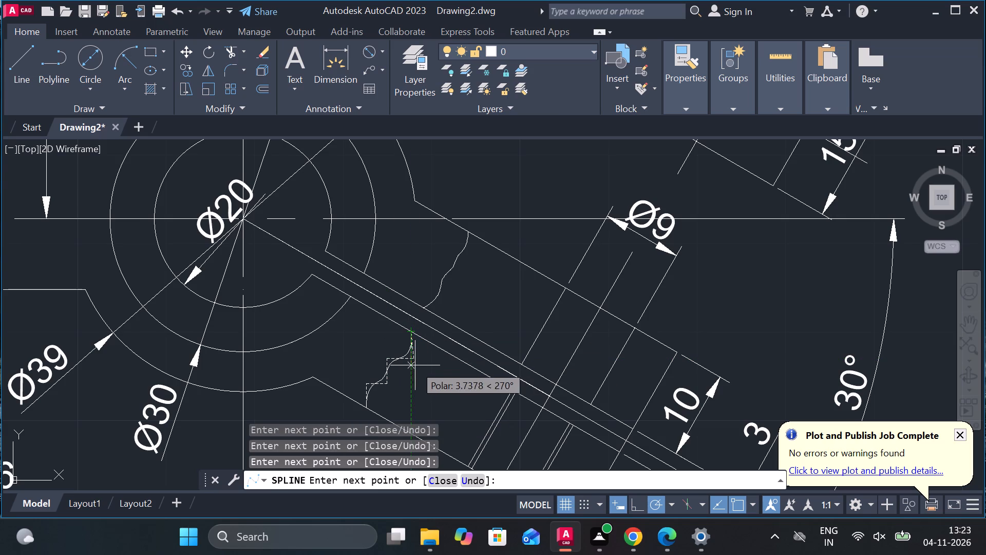
key("Return")
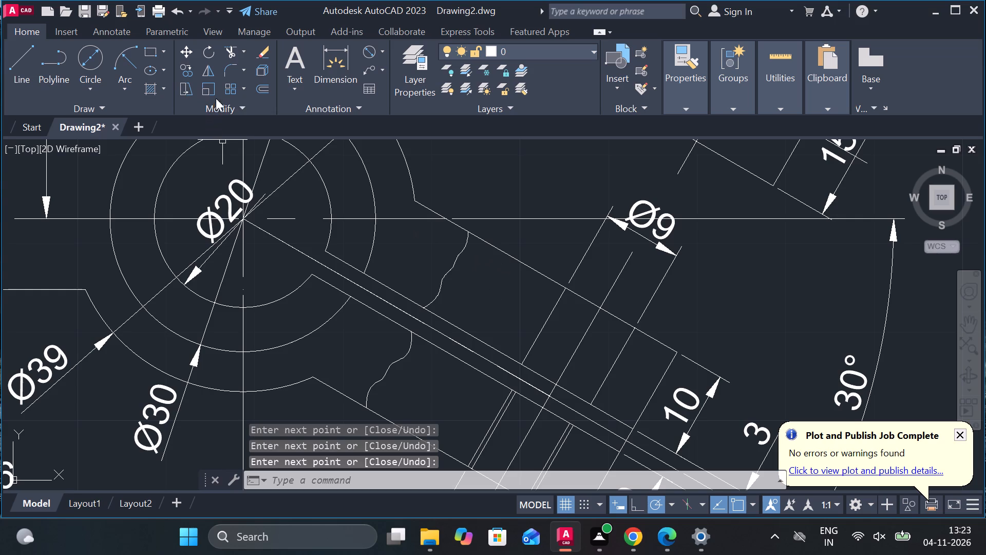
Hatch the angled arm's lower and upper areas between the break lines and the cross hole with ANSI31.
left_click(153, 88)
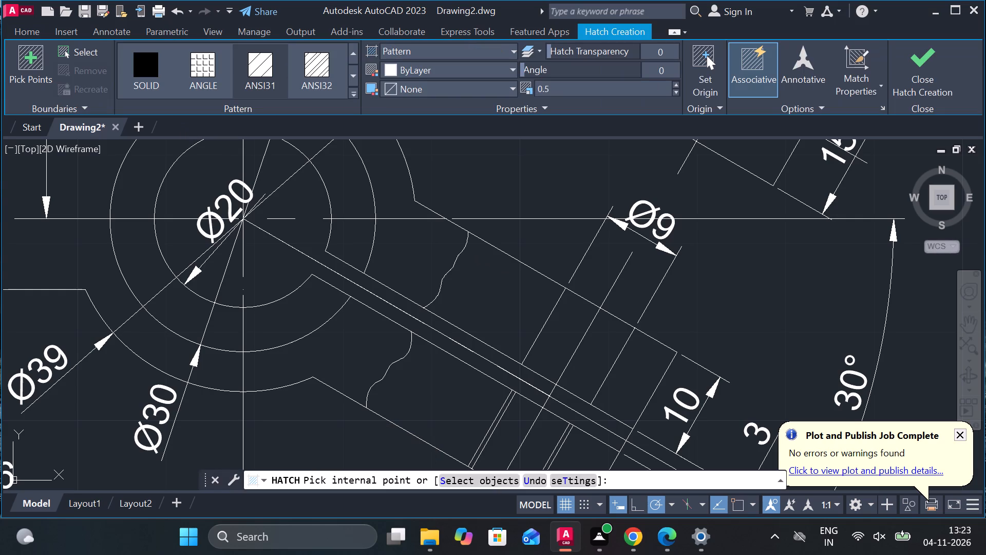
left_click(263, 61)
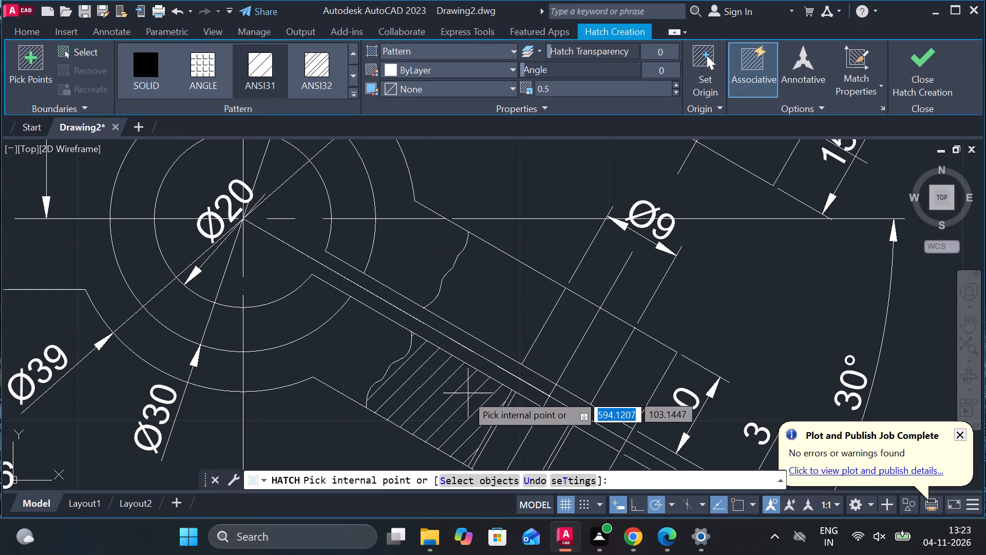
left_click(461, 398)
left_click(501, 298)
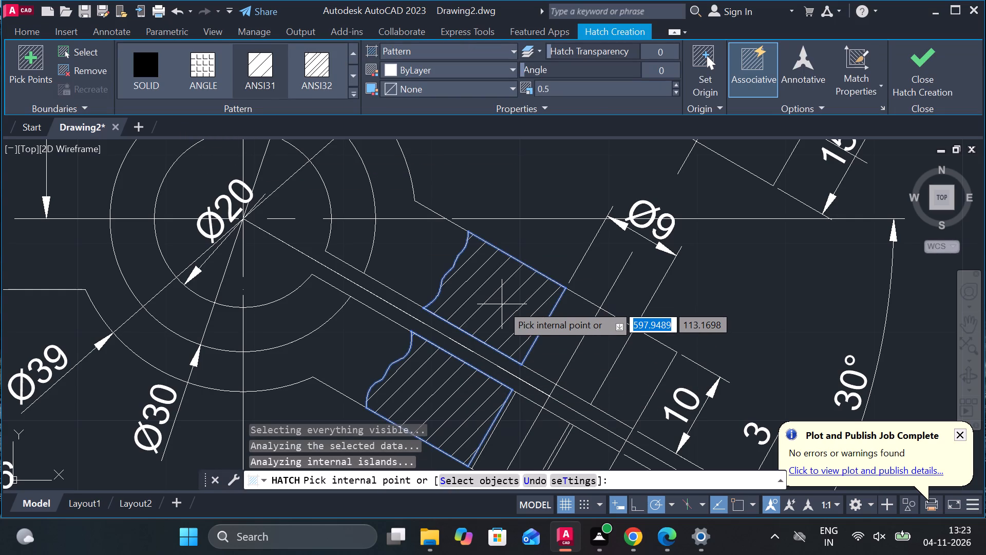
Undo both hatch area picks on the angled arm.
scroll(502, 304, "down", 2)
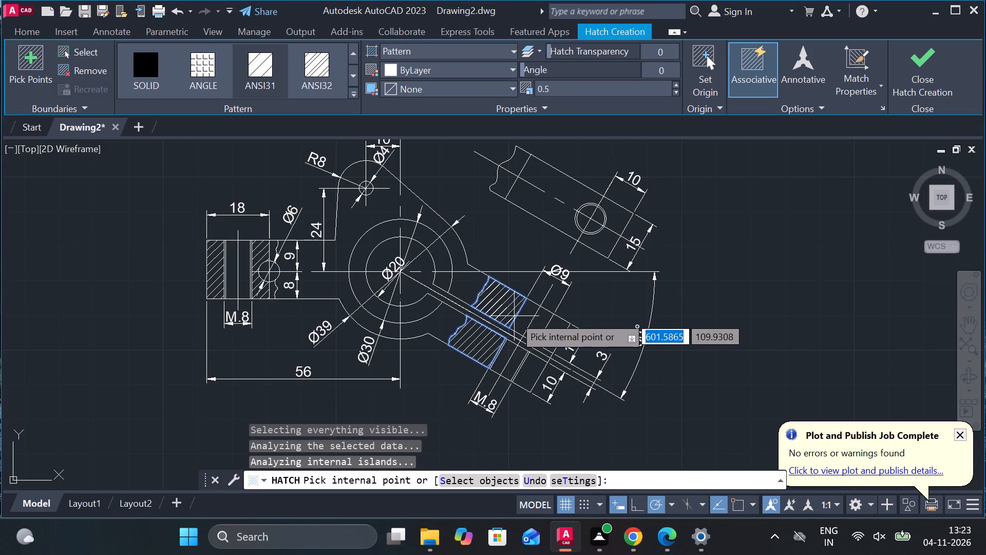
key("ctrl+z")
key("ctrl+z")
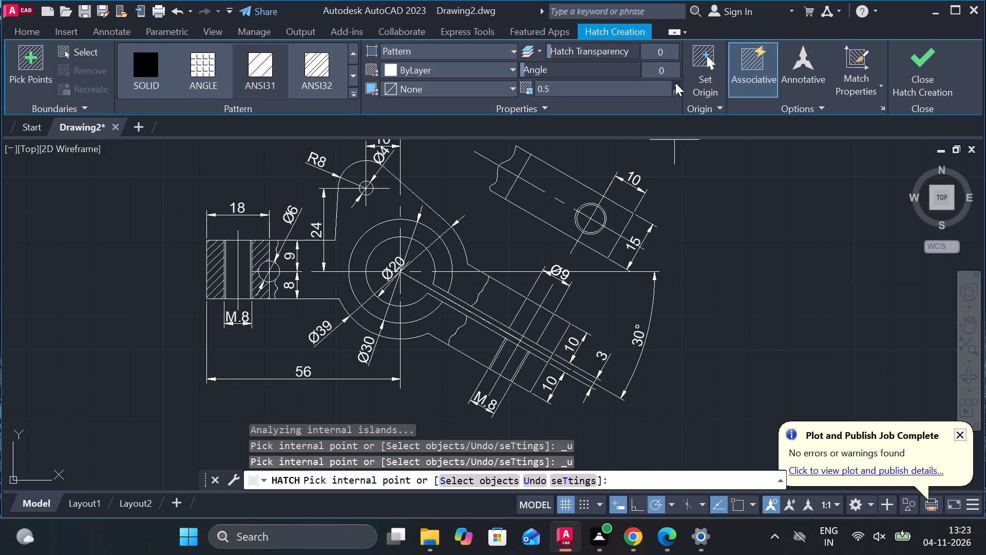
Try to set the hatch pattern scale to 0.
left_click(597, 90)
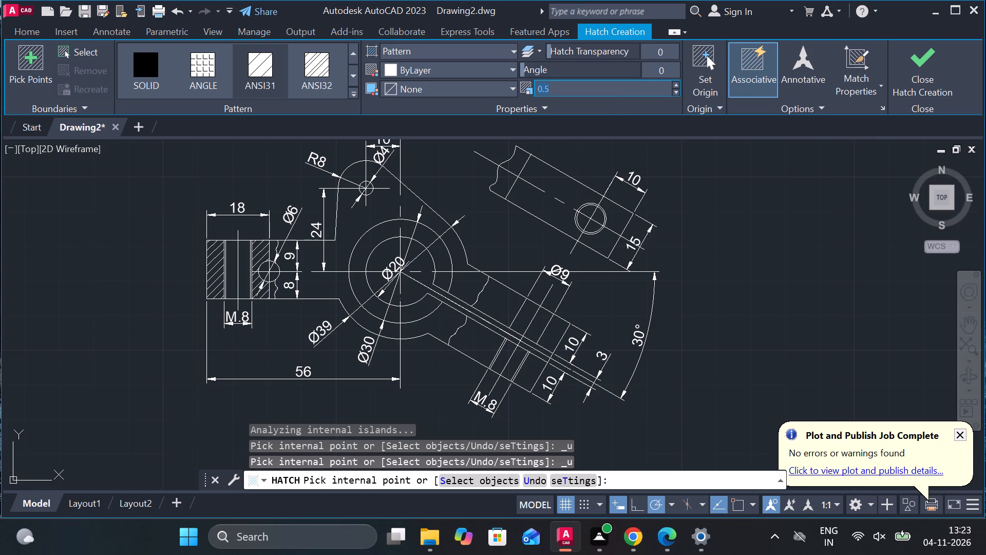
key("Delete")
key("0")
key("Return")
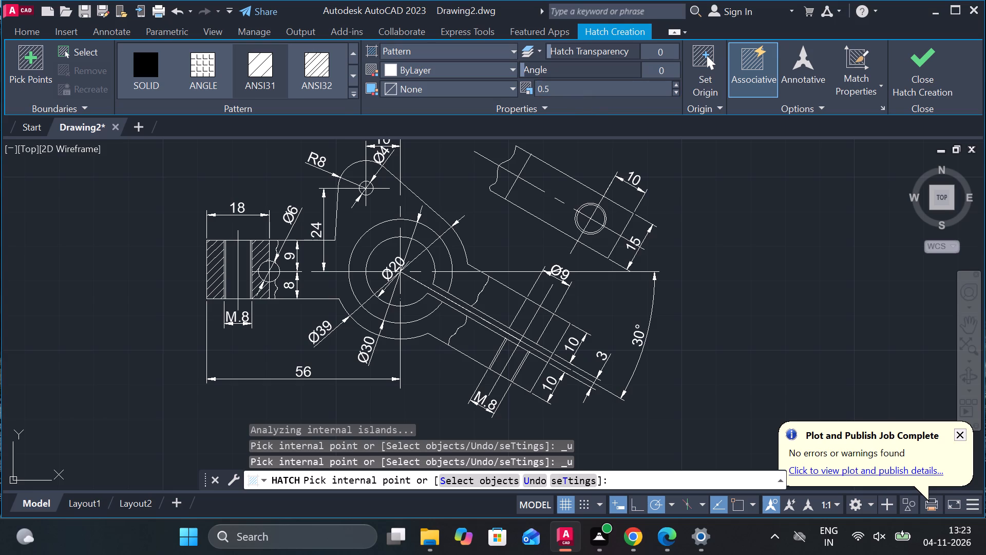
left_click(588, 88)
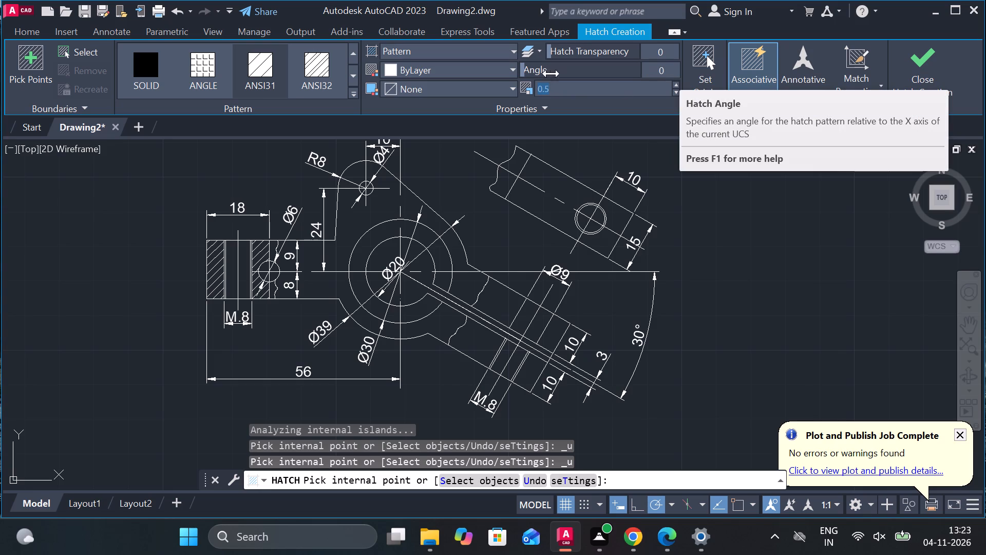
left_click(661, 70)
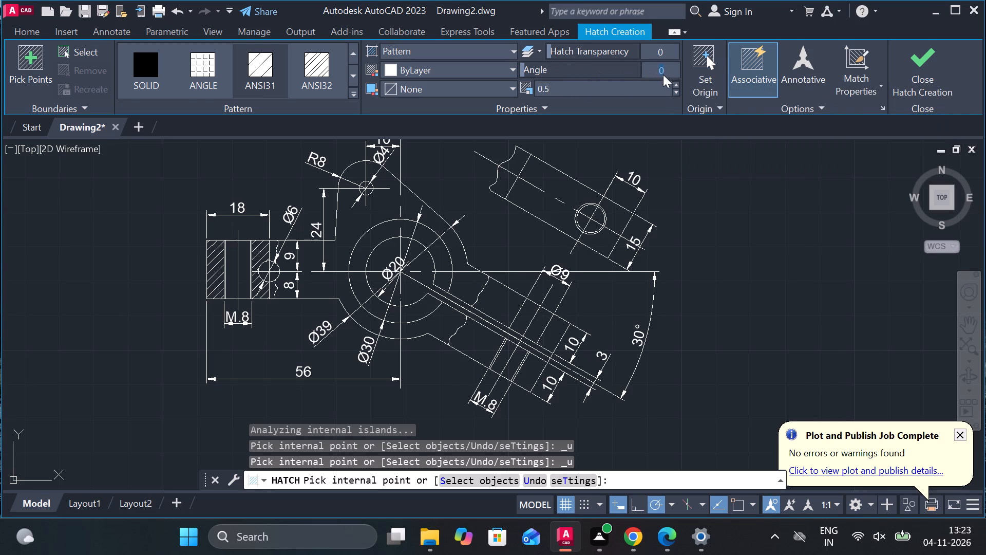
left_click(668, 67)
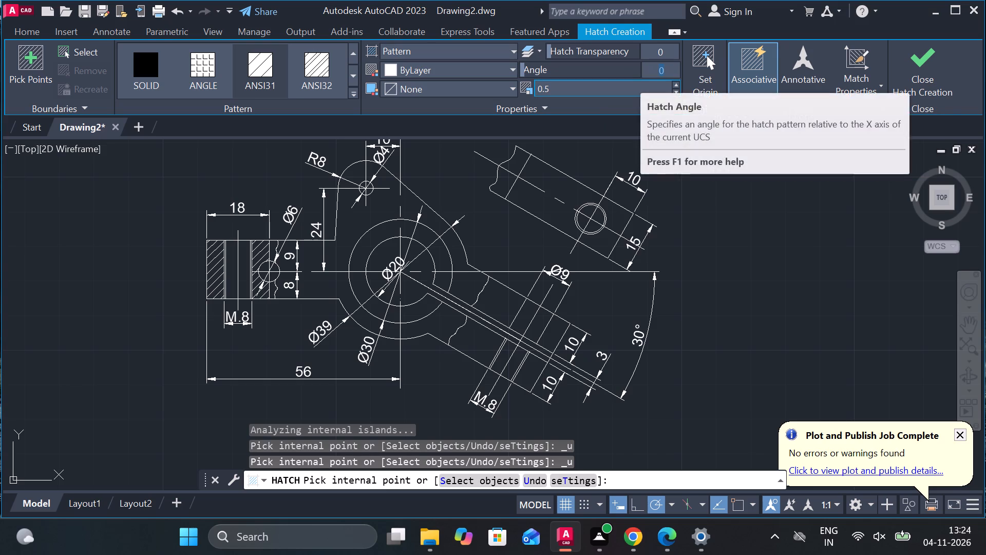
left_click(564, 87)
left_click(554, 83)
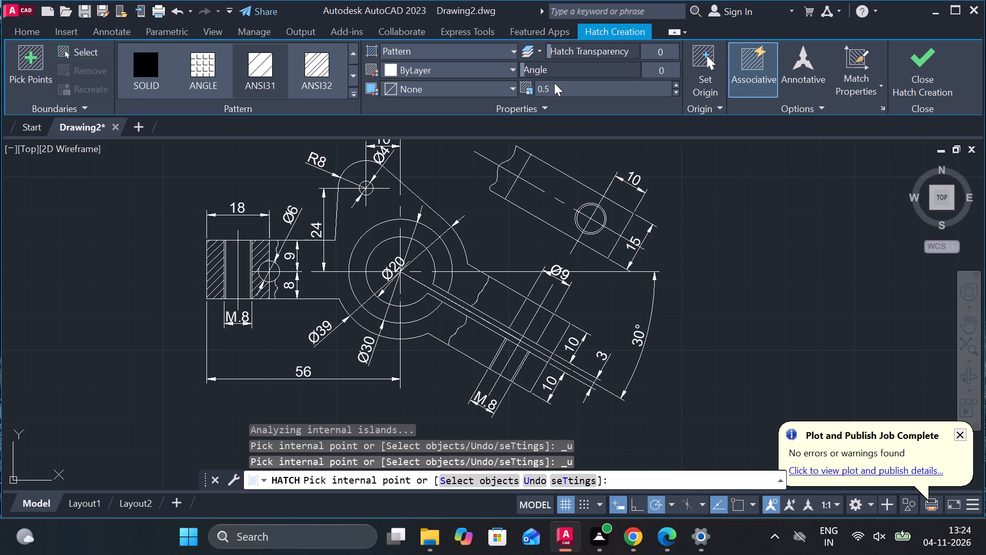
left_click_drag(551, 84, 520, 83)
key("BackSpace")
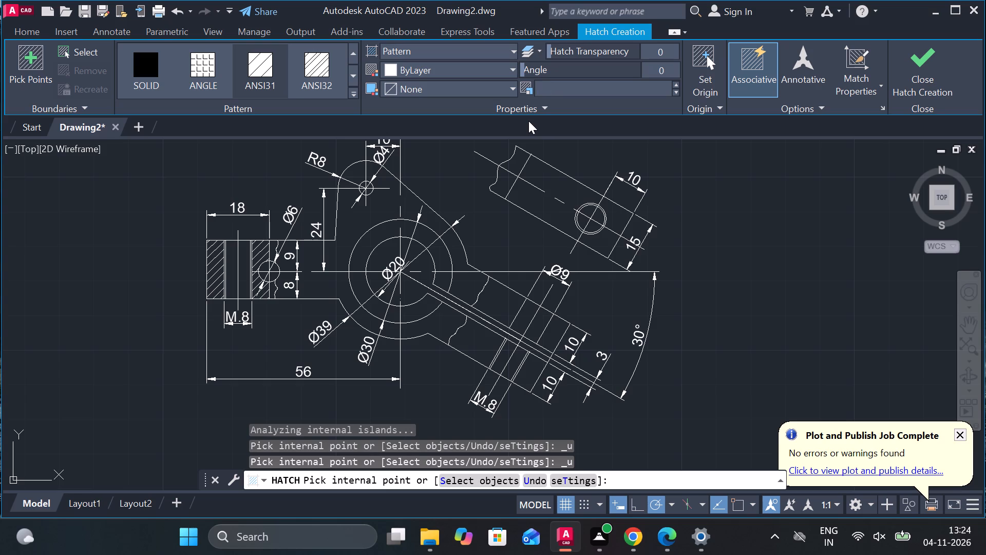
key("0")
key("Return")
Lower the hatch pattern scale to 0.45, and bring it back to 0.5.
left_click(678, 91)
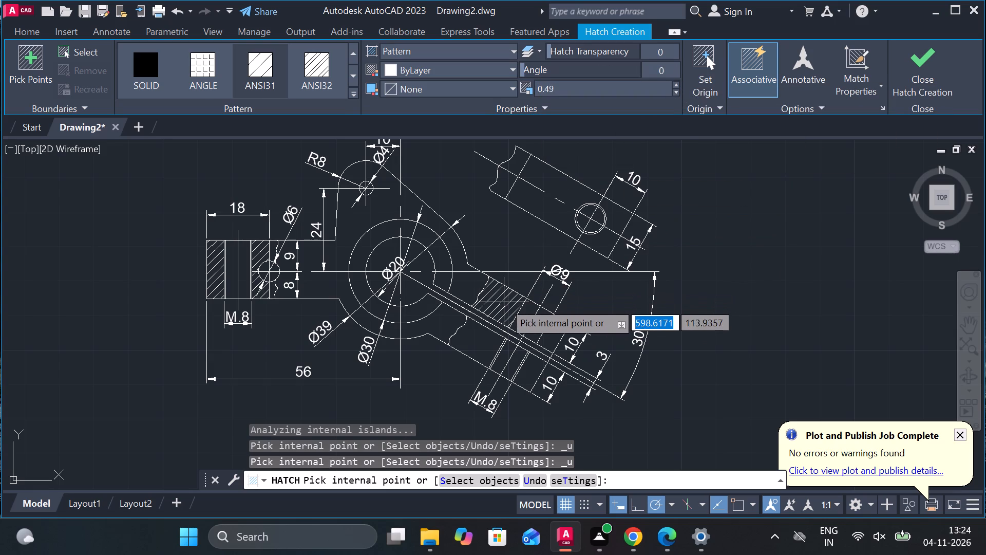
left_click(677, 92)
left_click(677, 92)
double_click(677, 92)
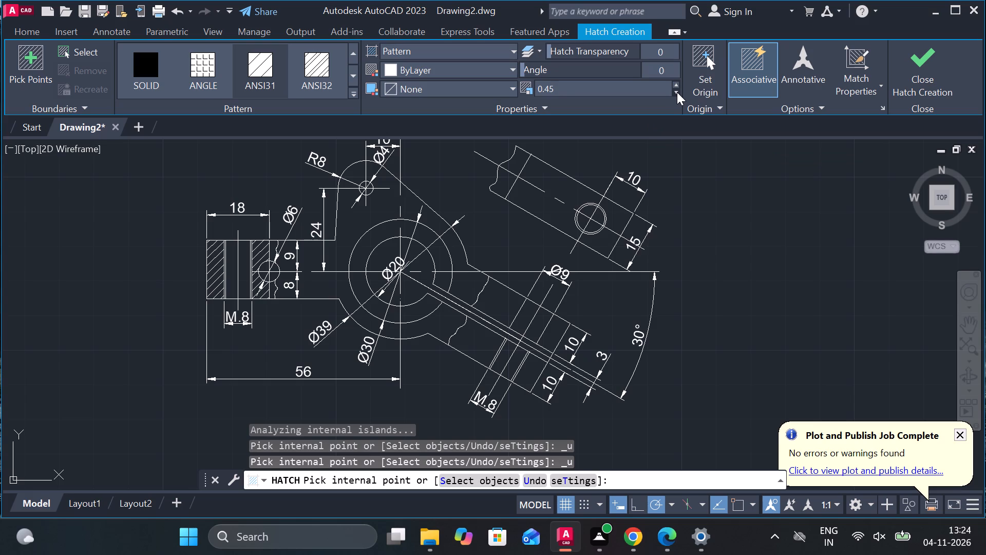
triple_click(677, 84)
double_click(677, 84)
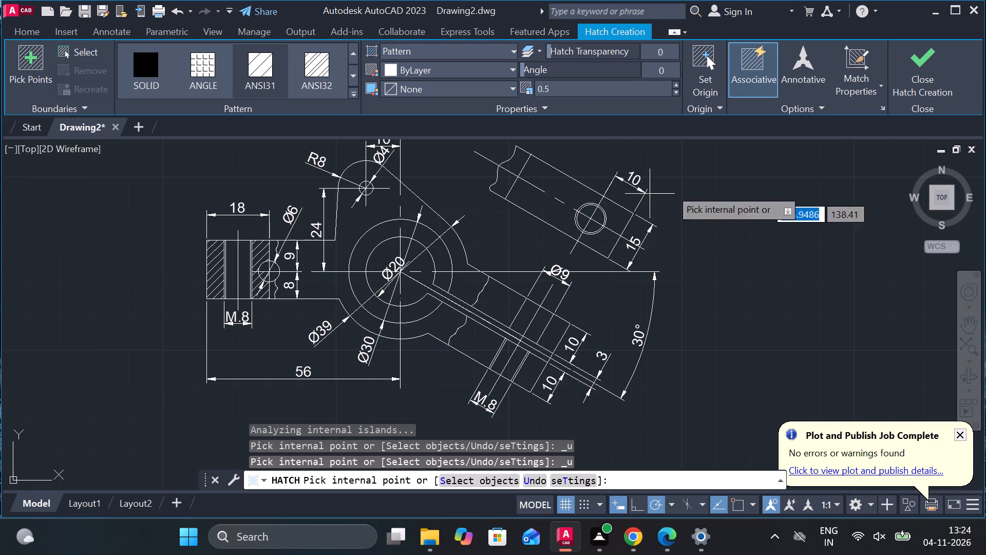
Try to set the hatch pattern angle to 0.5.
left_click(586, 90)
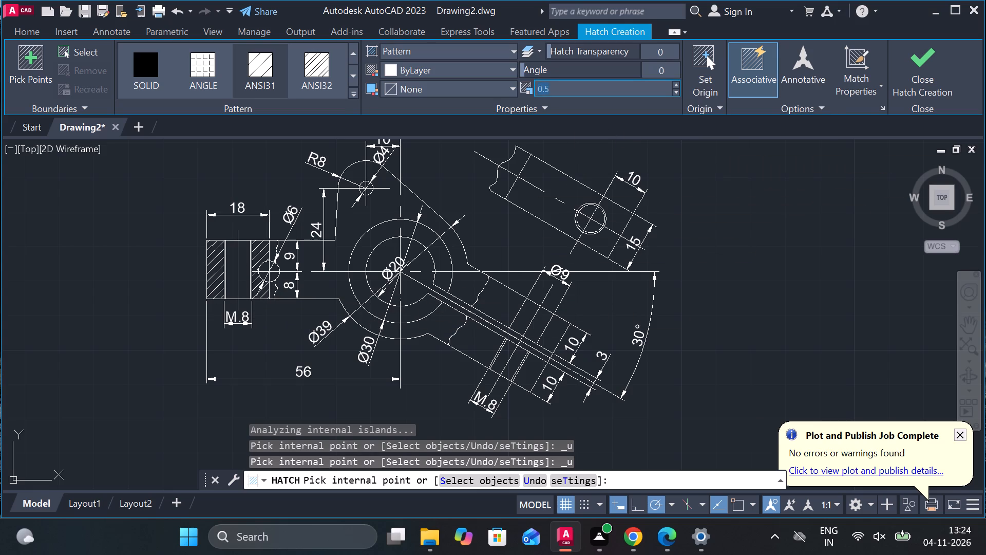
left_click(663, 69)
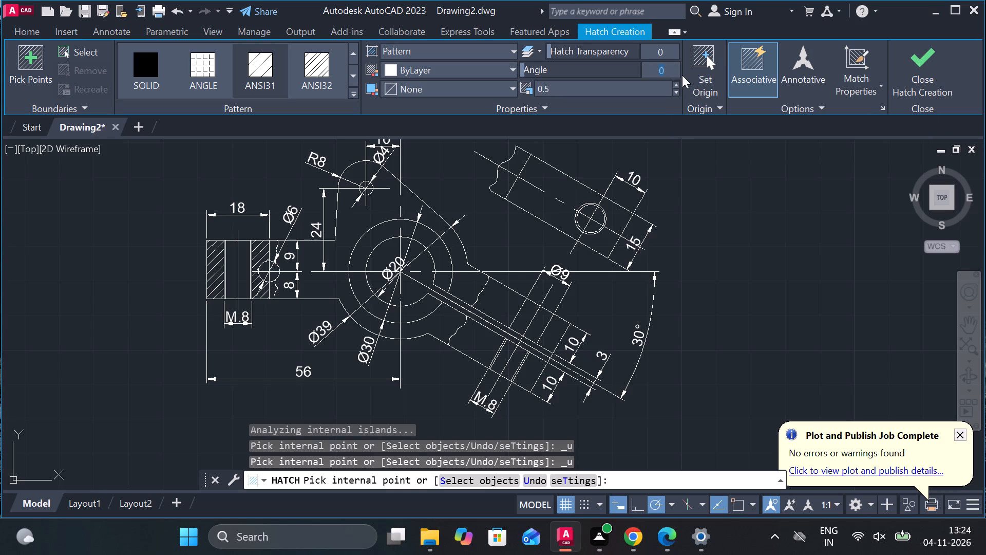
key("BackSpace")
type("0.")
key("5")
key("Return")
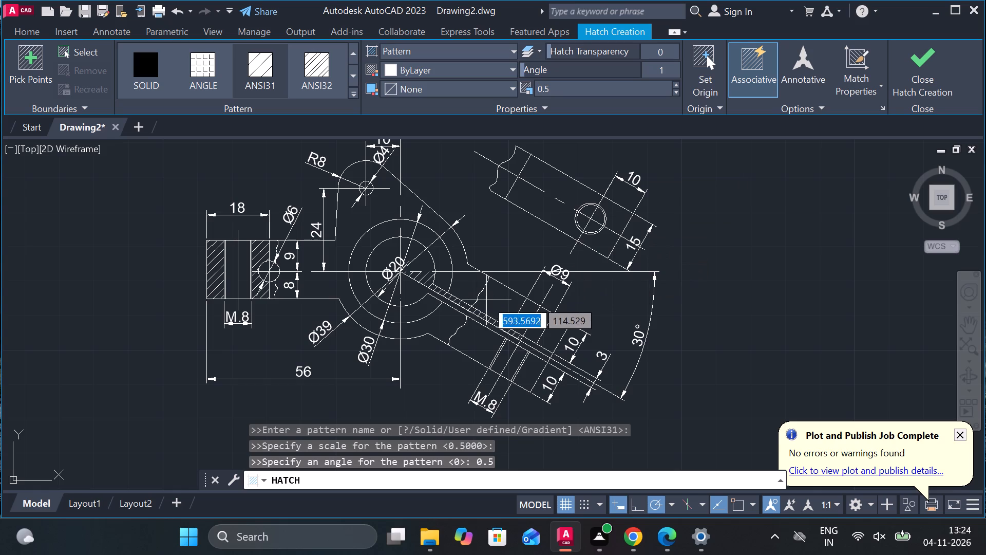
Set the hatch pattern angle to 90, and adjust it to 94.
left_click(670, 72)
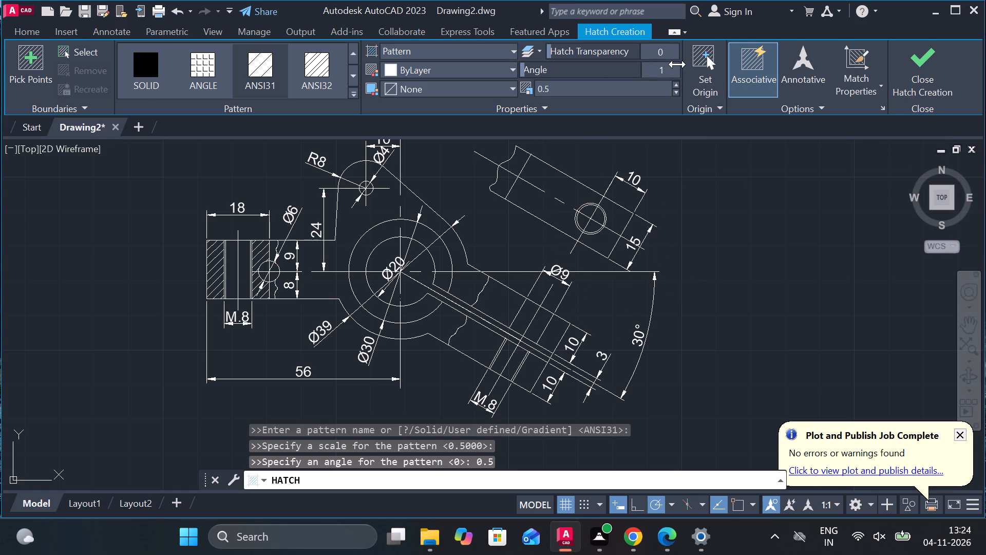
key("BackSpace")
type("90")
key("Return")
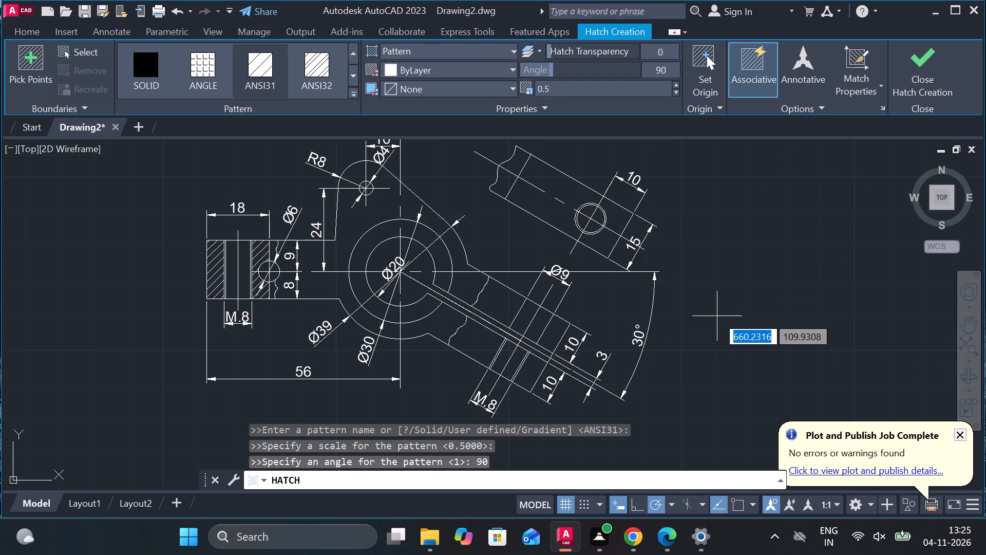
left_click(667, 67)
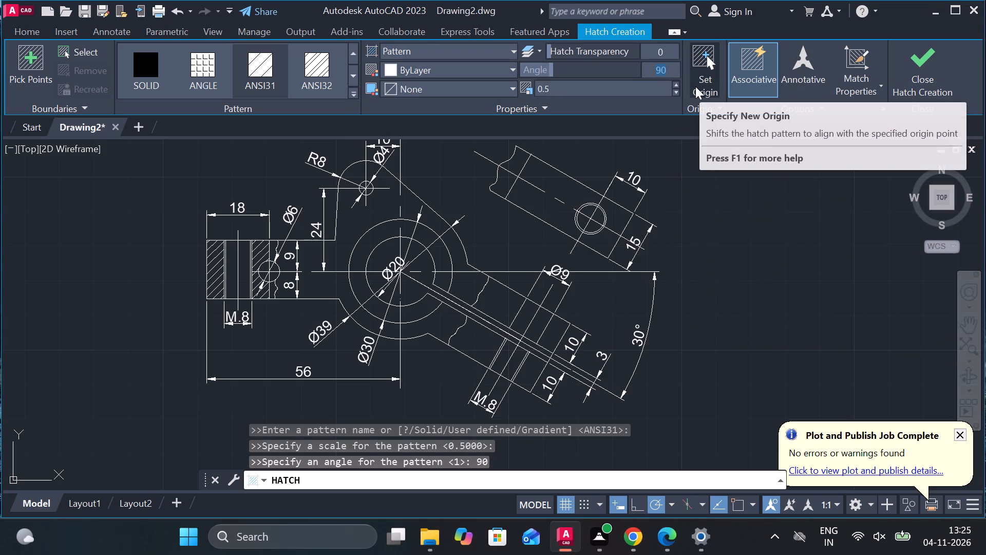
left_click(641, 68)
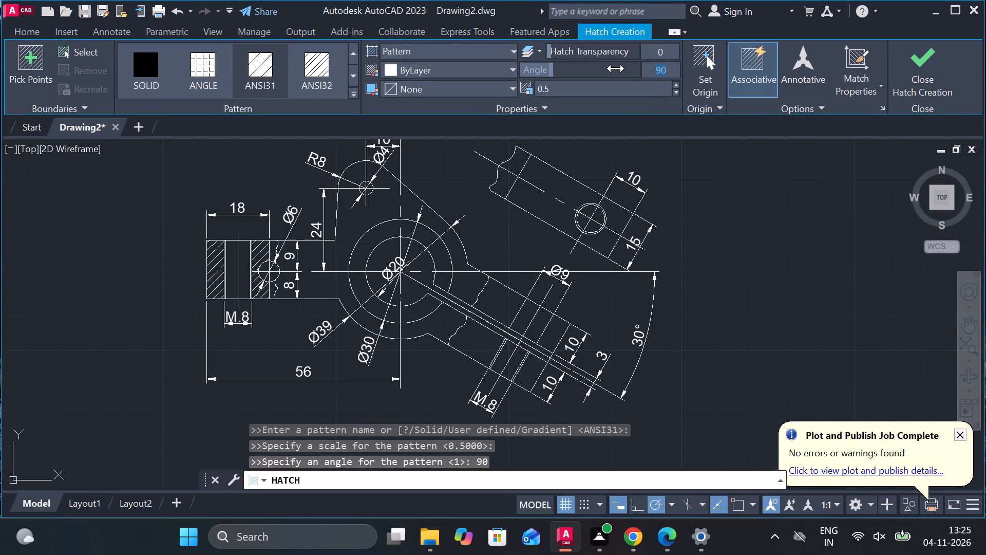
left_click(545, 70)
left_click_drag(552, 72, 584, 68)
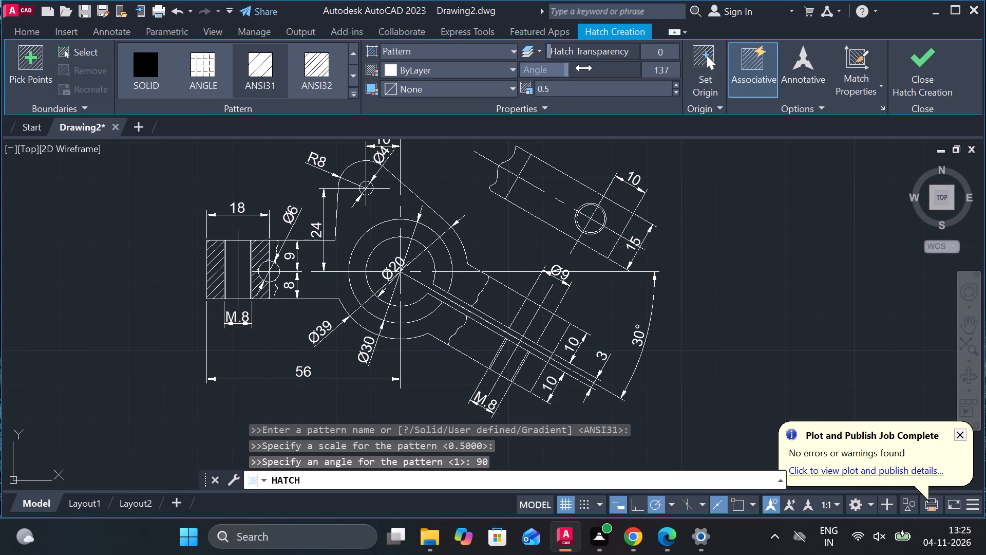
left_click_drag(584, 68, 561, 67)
Hatch the four sectioned areas of the angled arm around the cross hole with ANSI31 at scale 0.5 and angle 135.
left_click(489, 299)
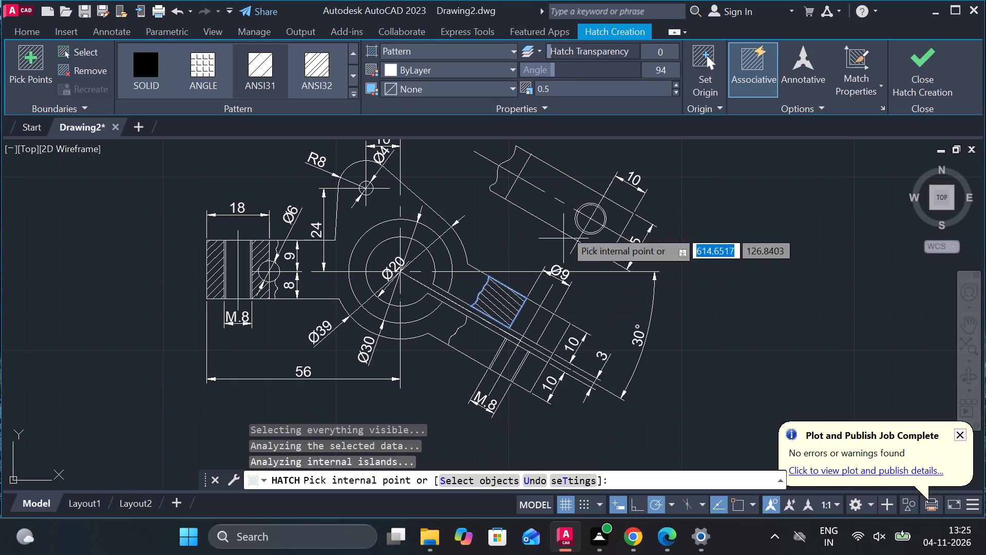
left_click(467, 349)
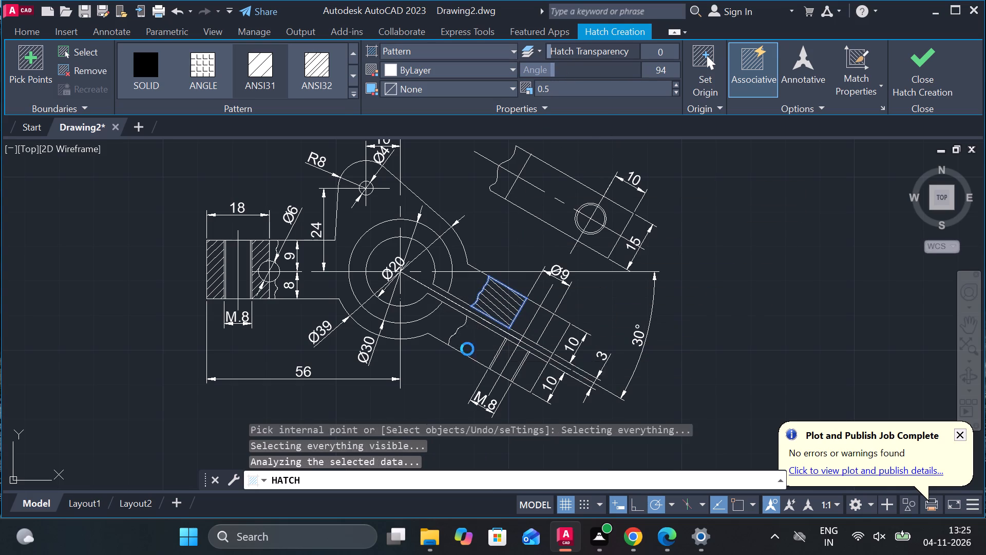
left_click(556, 335)
left_click(531, 375)
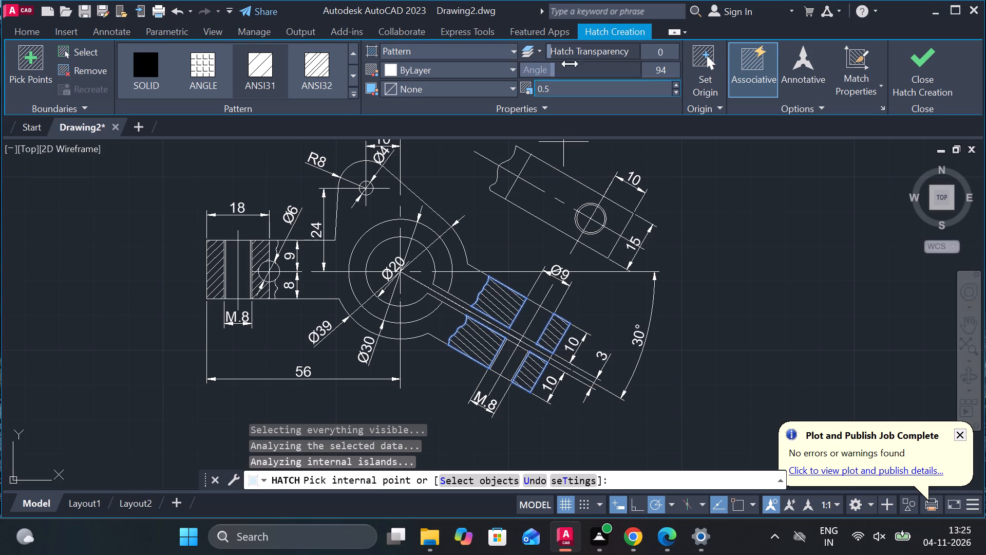
left_click_drag(551, 70, 573, 70)
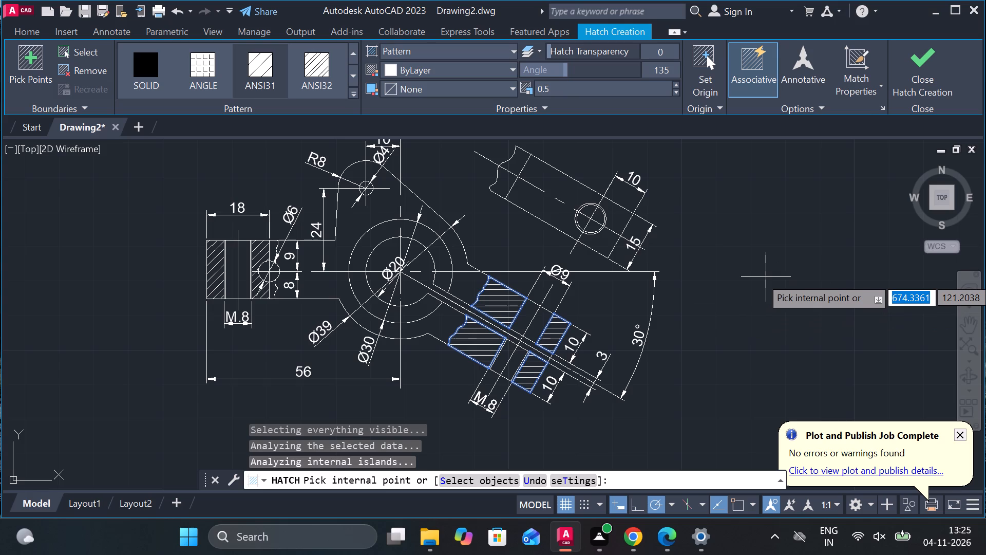
key("Return")
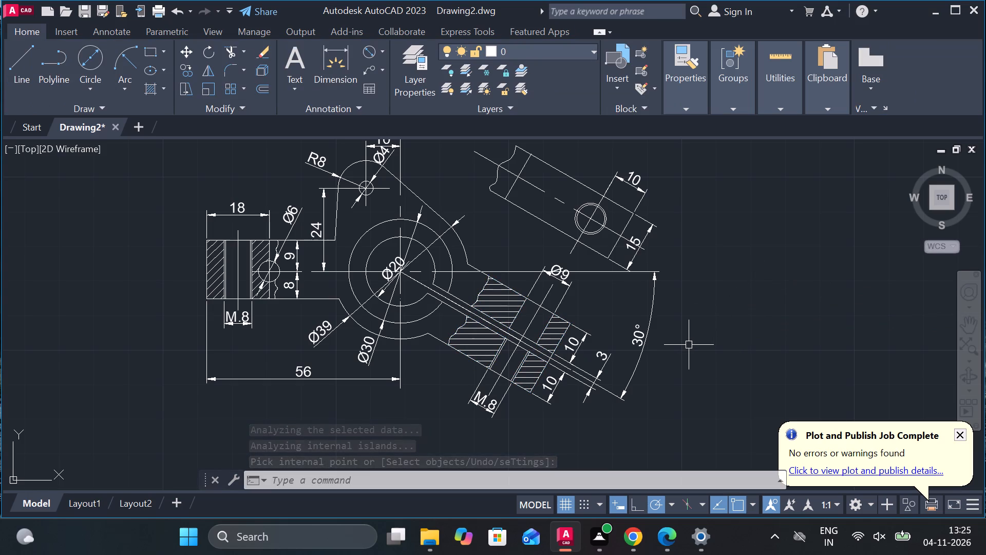
Draw a horizontal line 97 long above the dimensioned part, starting in line with the Ø6 hole's centre and running rightward.
scroll(519, 298, "down", 2)
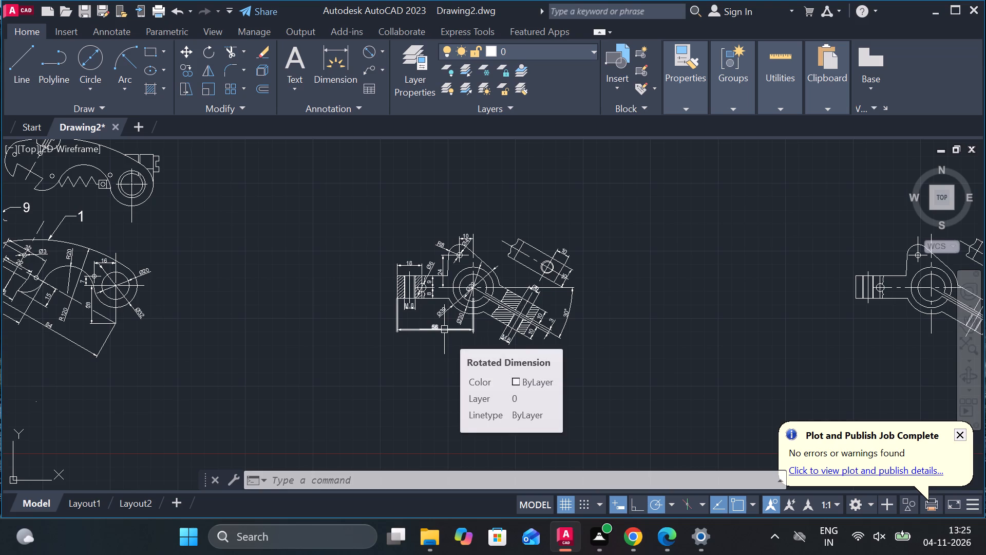
left_click(28, 69)
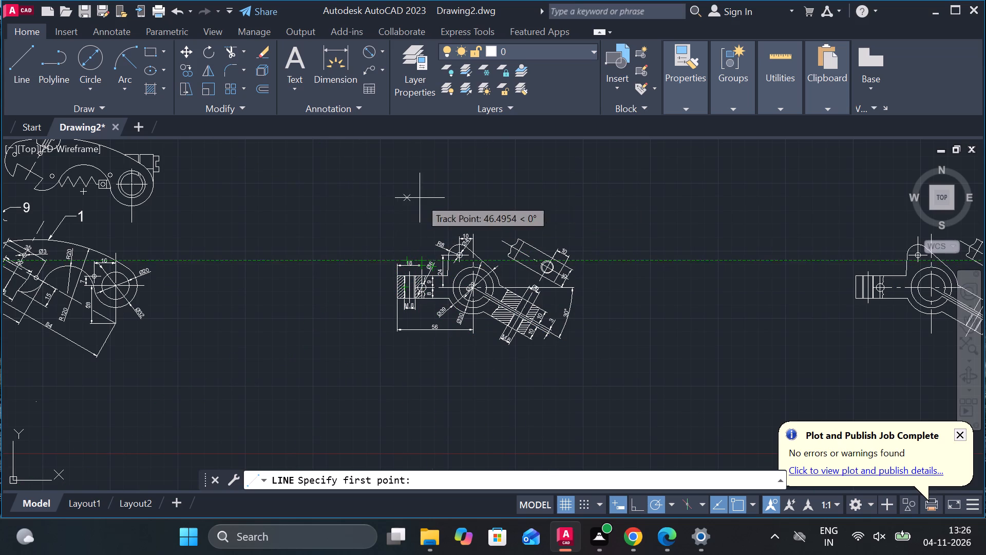
scroll(426, 172, "down", 3)
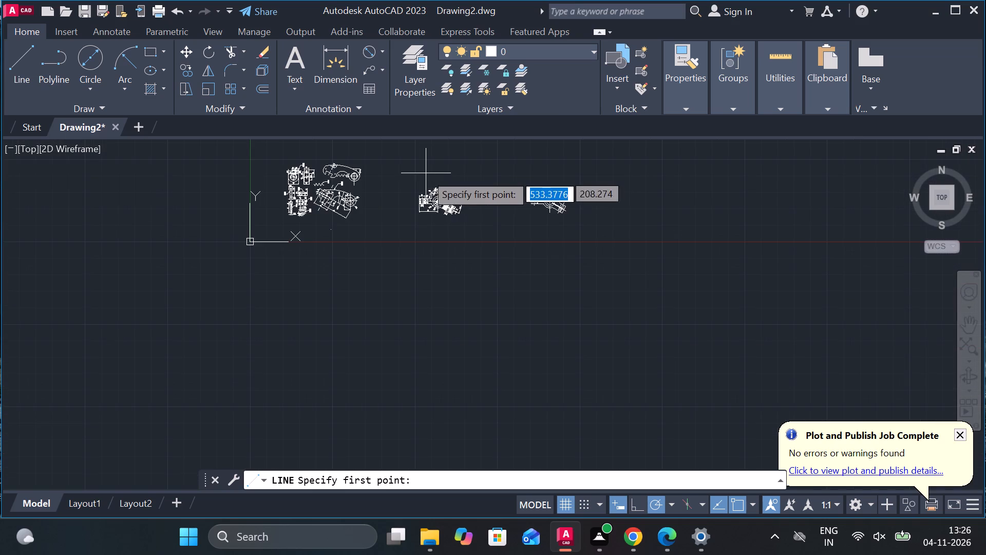
scroll(436, 244, "up", 2)
scroll(436, 244, "down", 3)
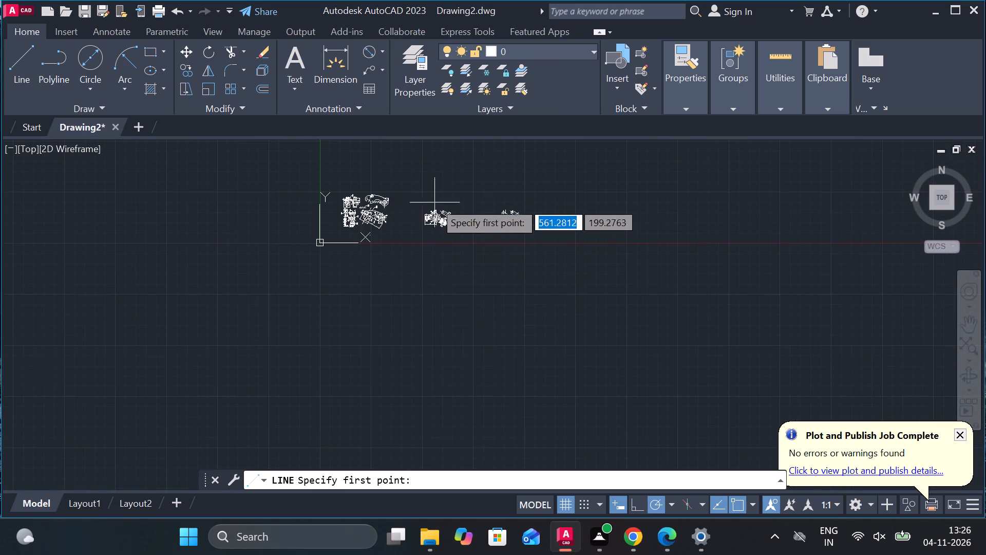
scroll(433, 197, "up", 5)
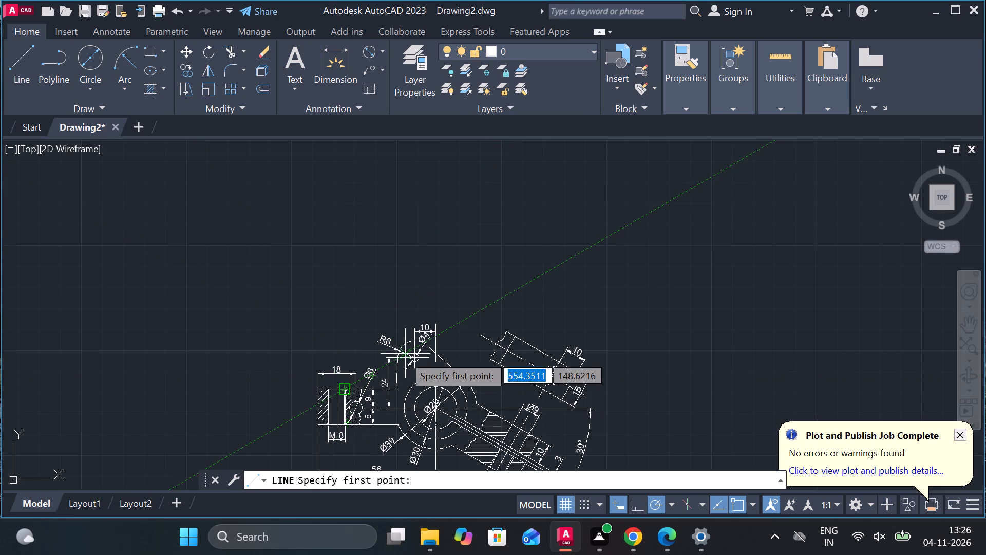
scroll(392, 344, "up", 3)
scroll(389, 343, "down", 3)
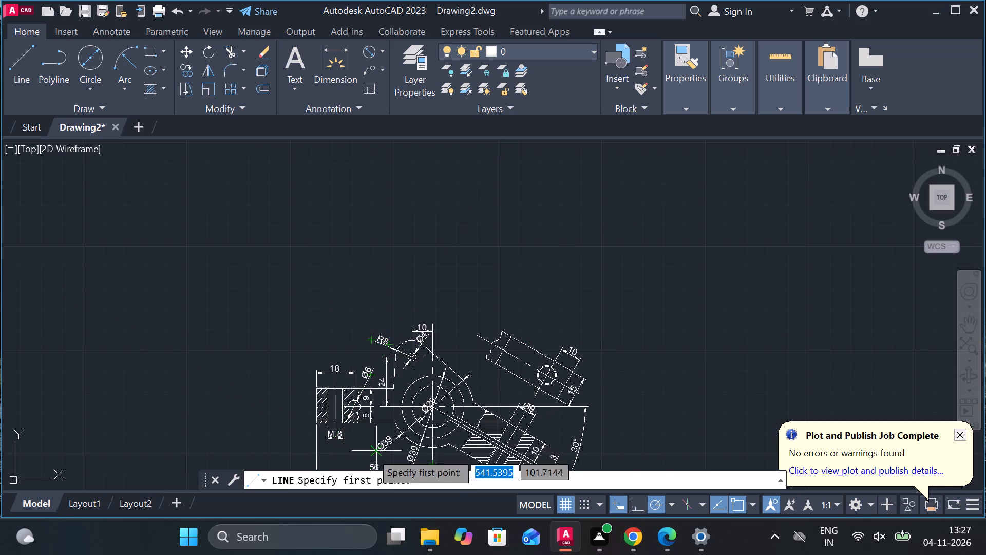
scroll(370, 442, "up", 3)
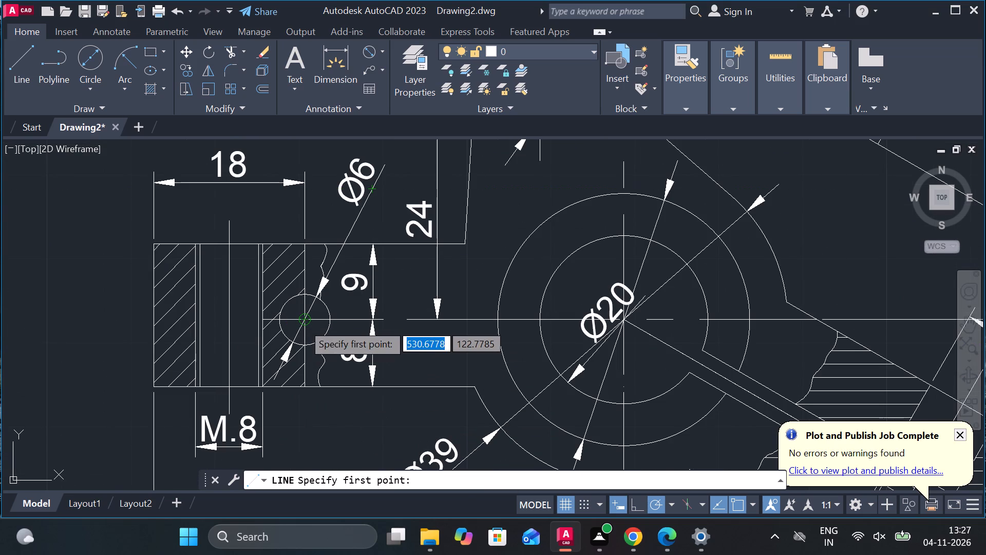
scroll(305, 149, "down", 2)
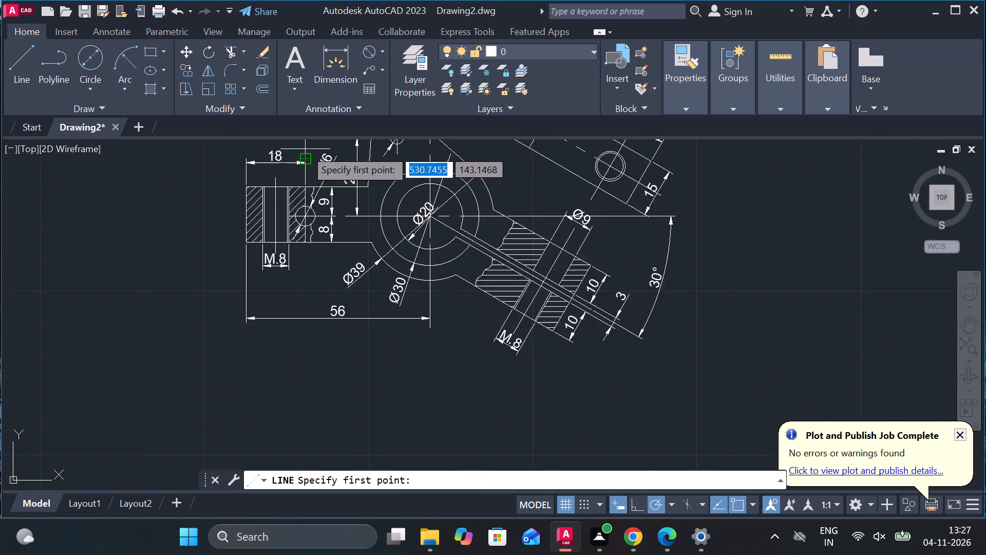
scroll(305, 149, "down", 1)
scroll(297, 346, "down", 2)
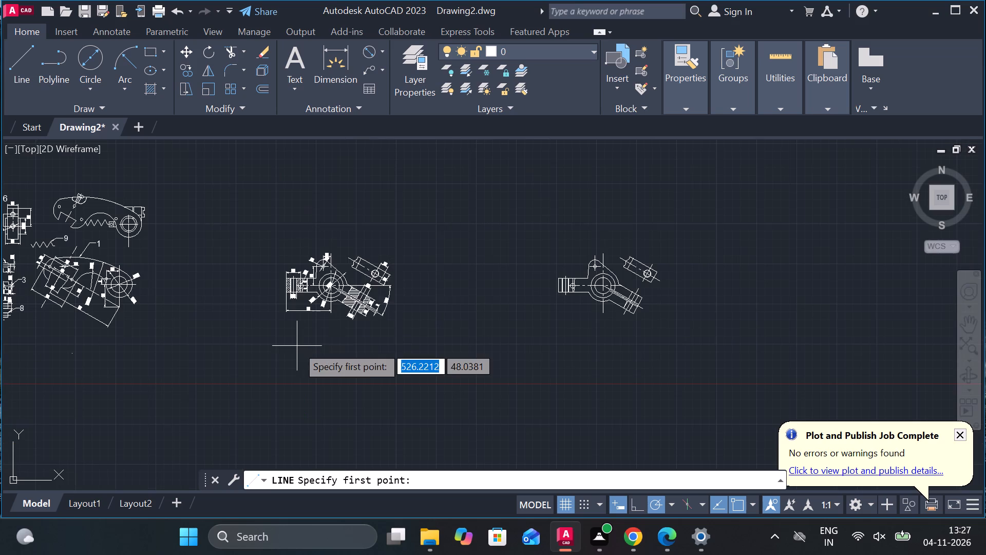
scroll(306, 277, "up", 2)
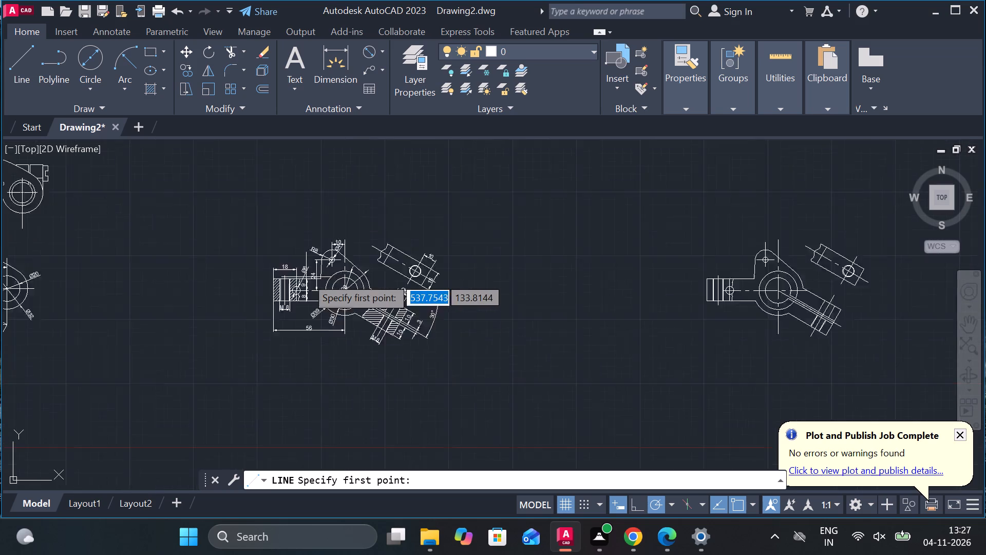
scroll(306, 277, "up", 1)
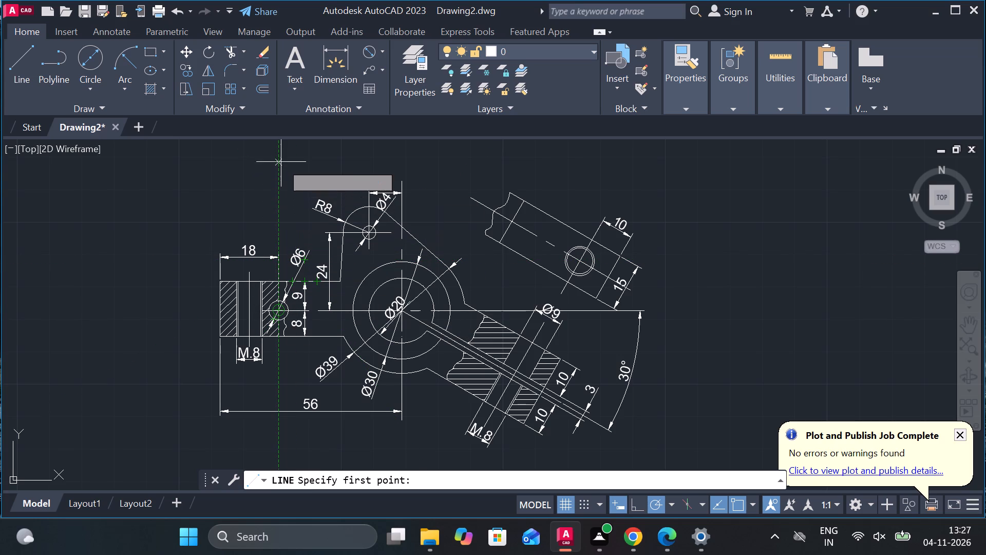
left_click(279, 156)
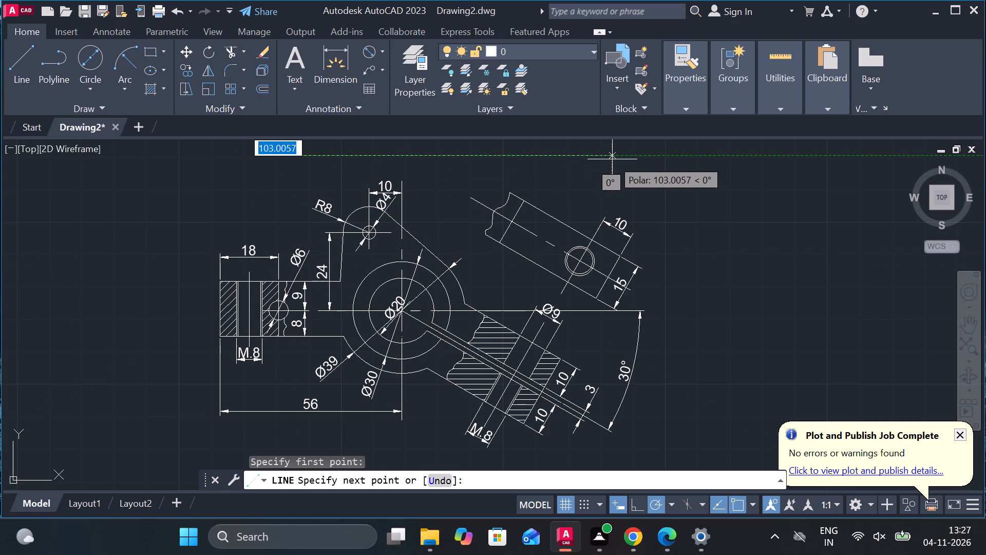
type("97")
key("Return")
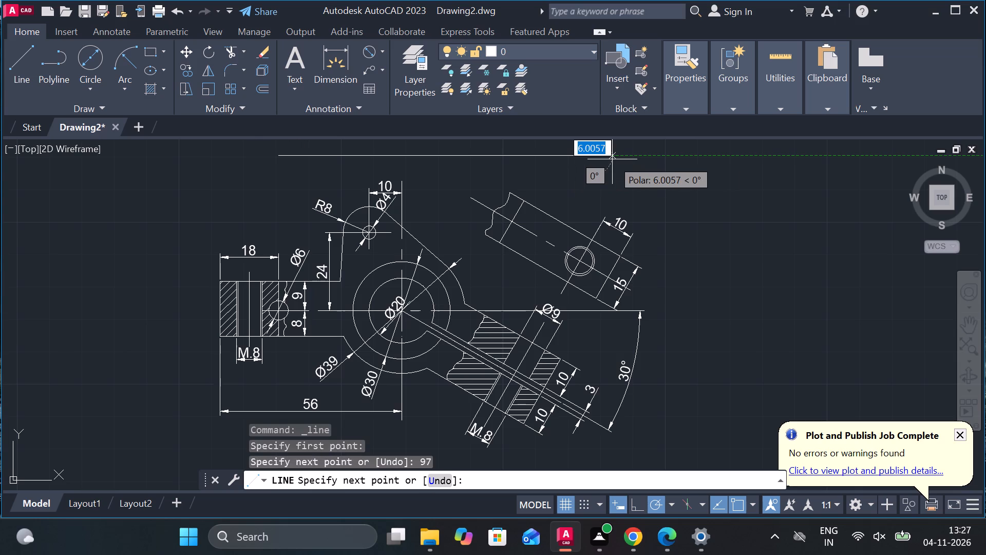
Continue the line with a vertical segment 15 long, upward from the 97 line's right end.
scroll(608, 165, "down", 2)
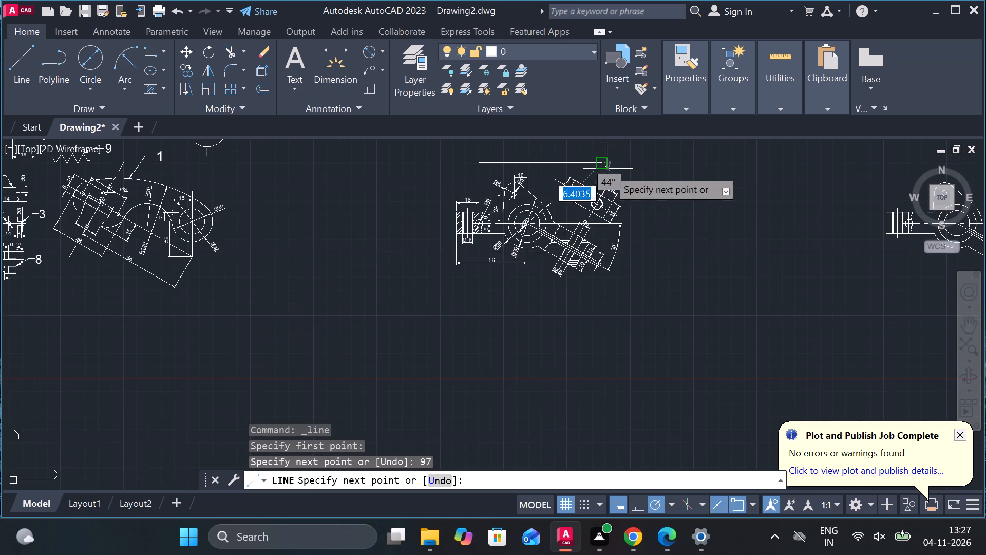
scroll(506, 365, "down", 2)
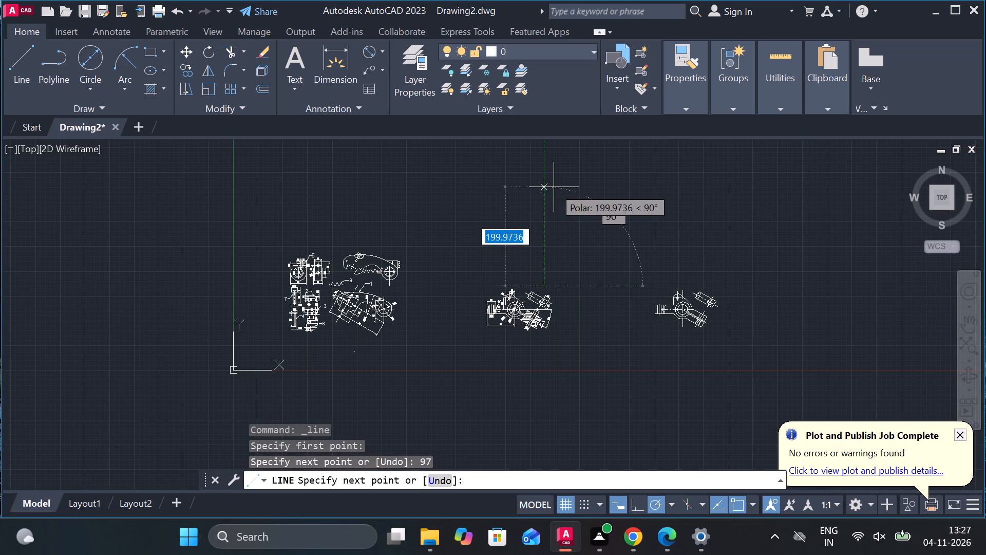
key("1")
key("5")
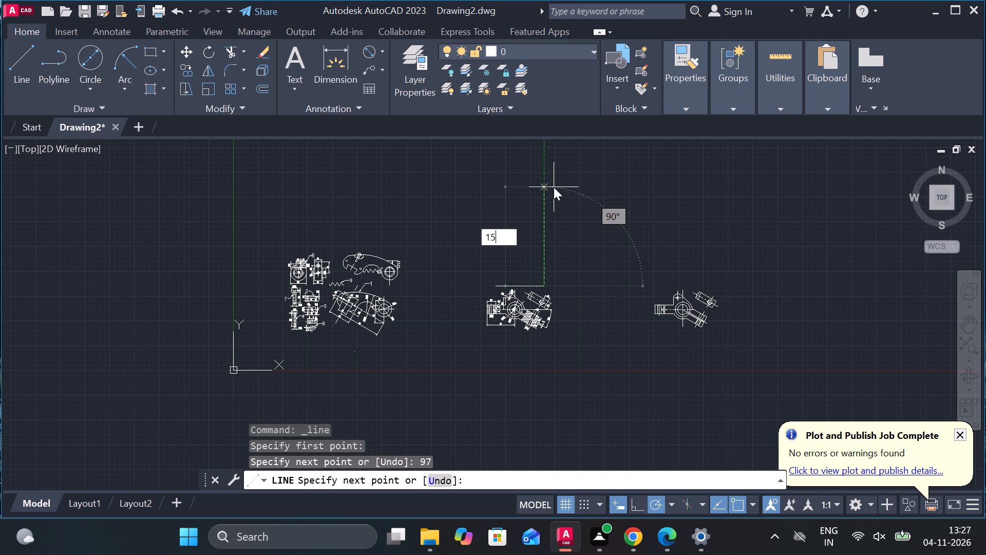
key("Return")
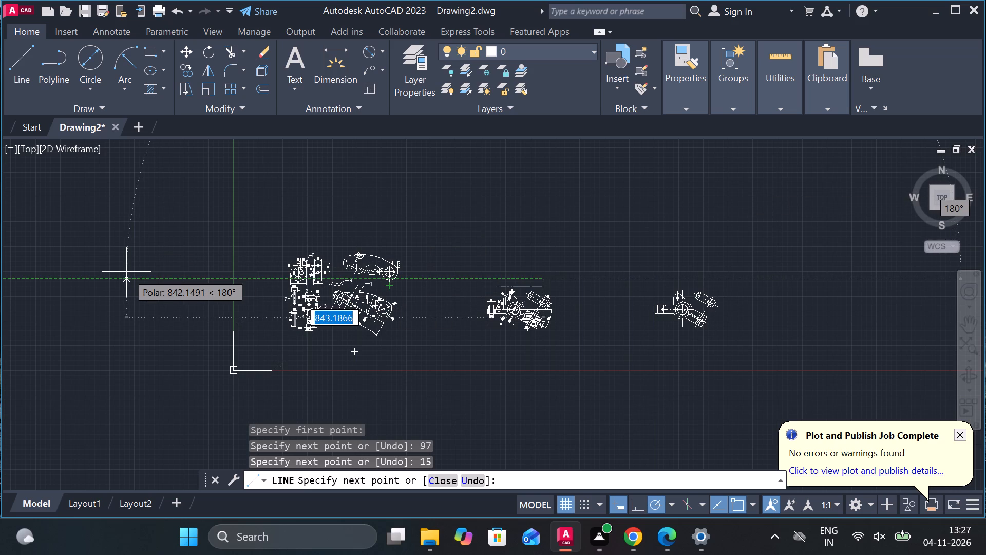
Complete the 97 by 15 rectangle with a leftward top edge 97 long and a vertical left edge closing at the start point.
type("97")
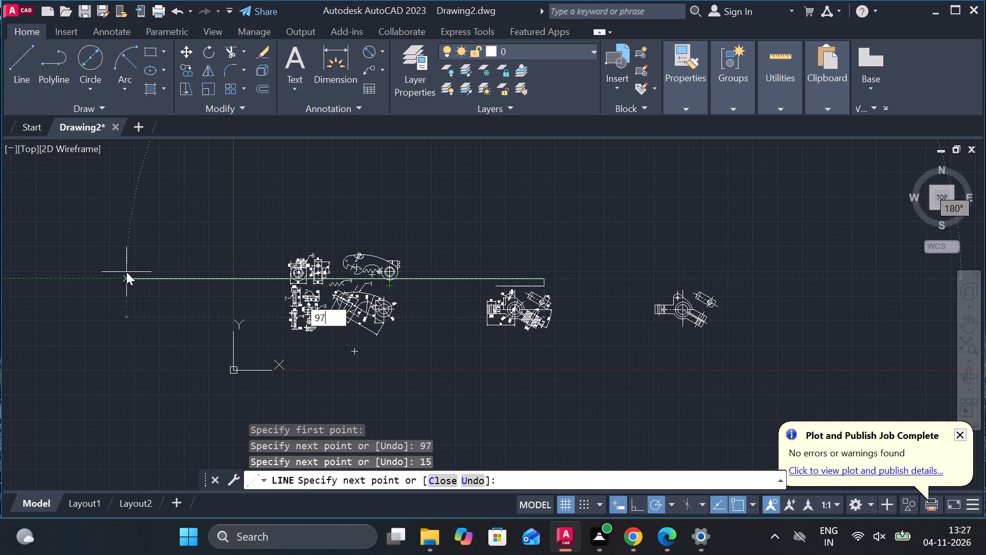
key("Return")
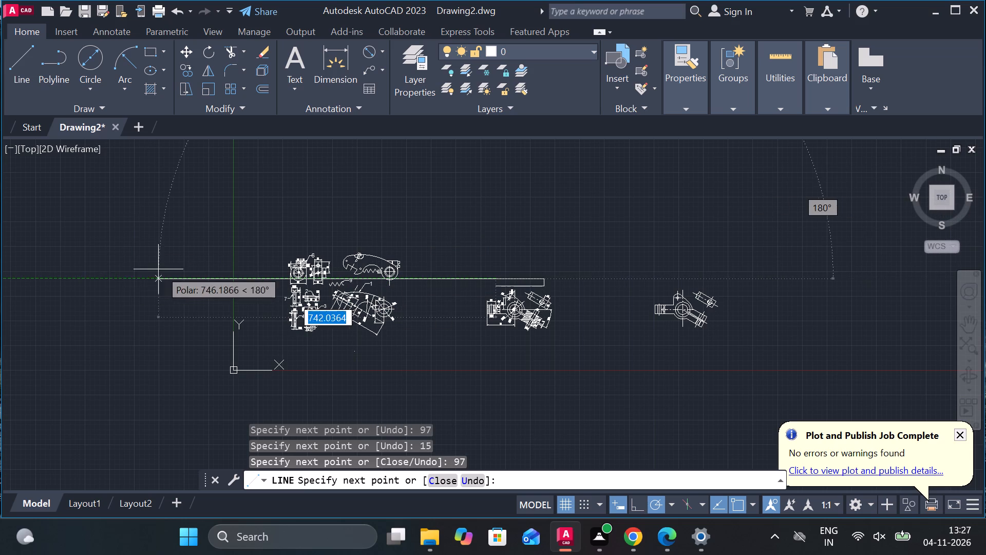
scroll(568, 291, "up", 4)
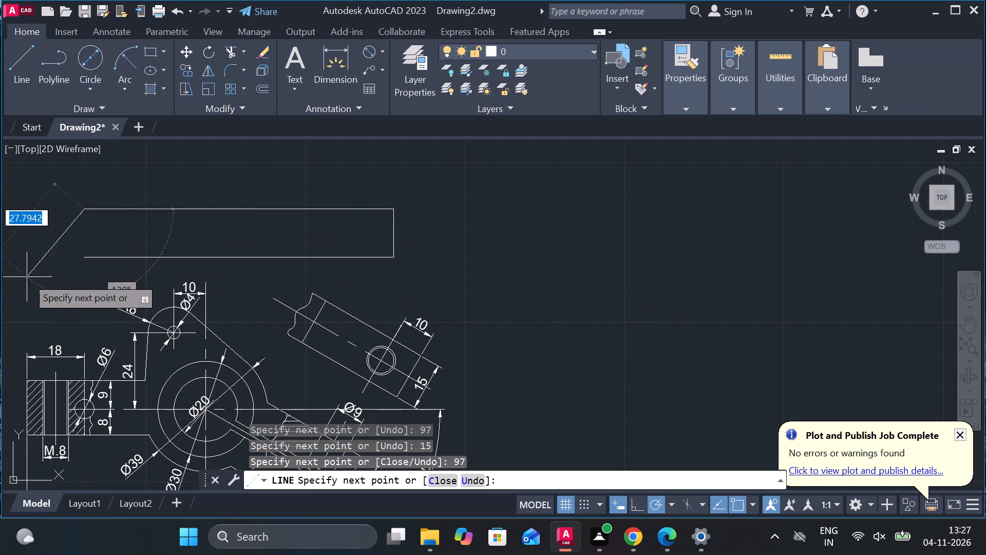
left_click(84, 258)
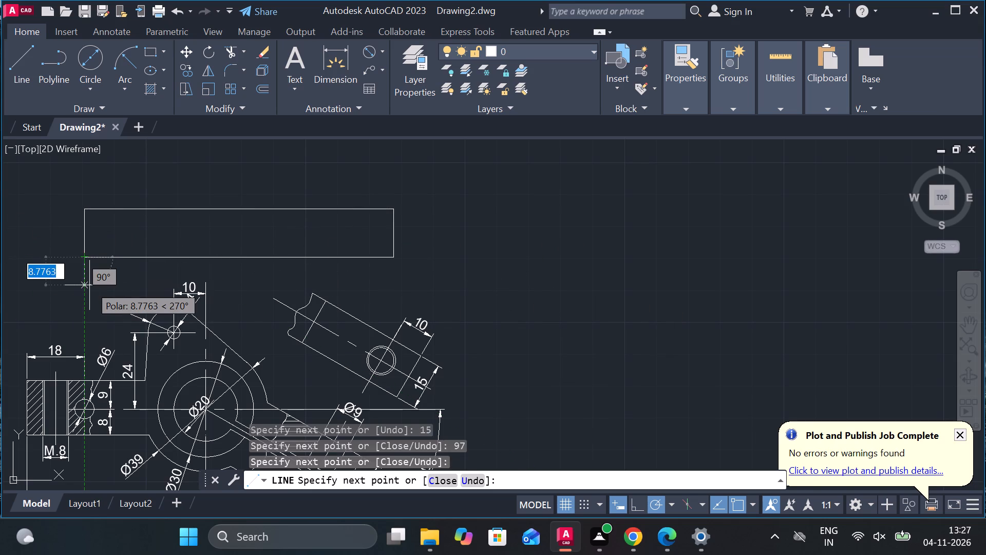
key("Escape")
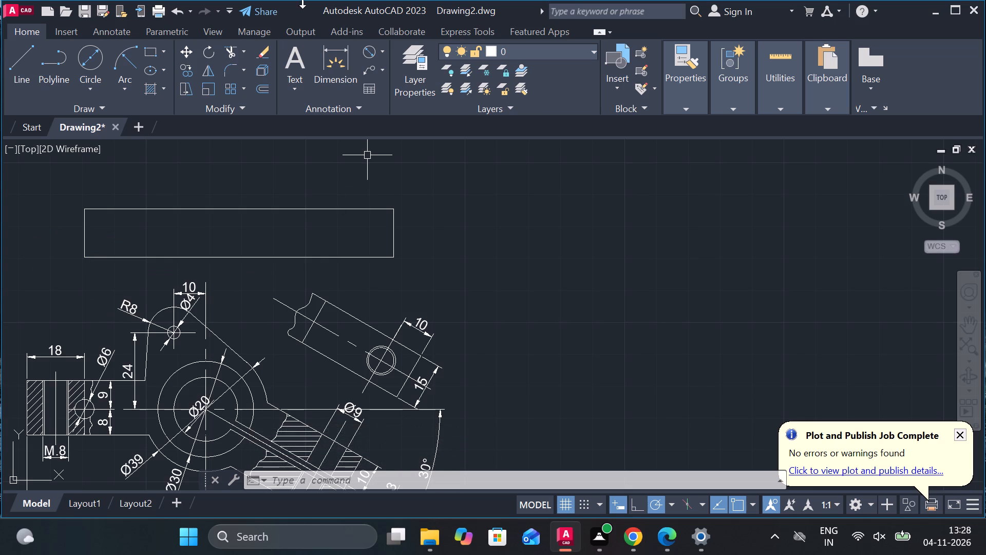
Draw a vertical line across the rectangle from its lower to its upper edge, above the left side of the R8 boss.
left_click(26, 67)
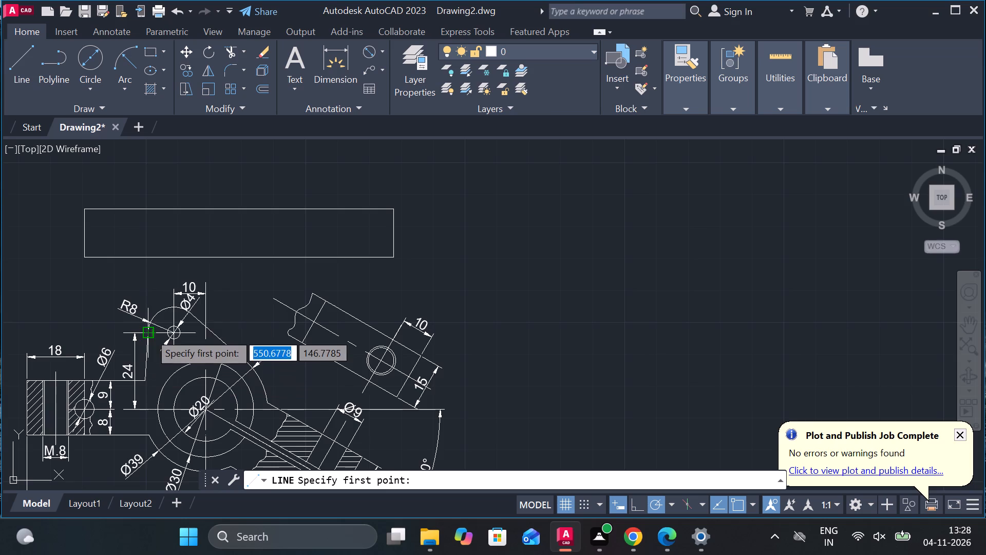
left_click(150, 257)
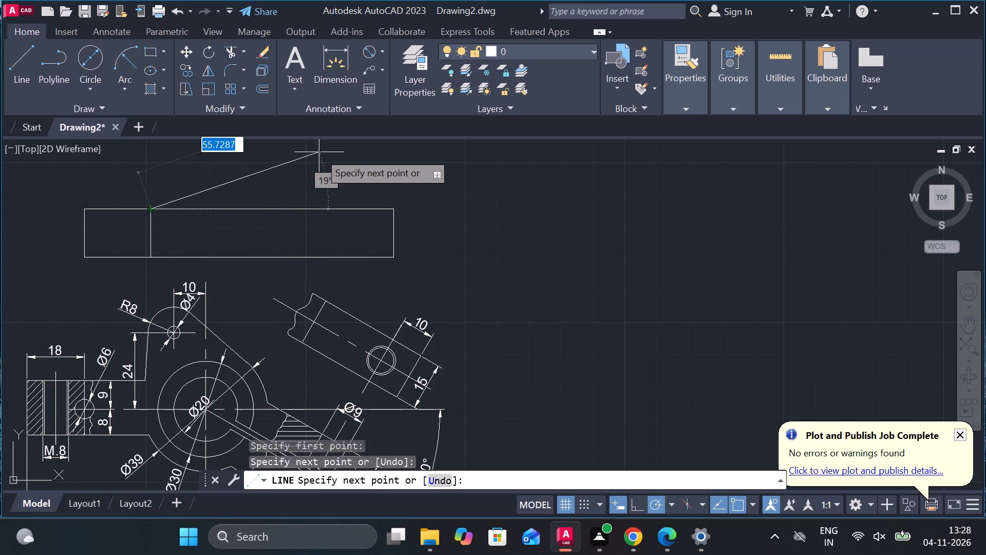
key("Escape")
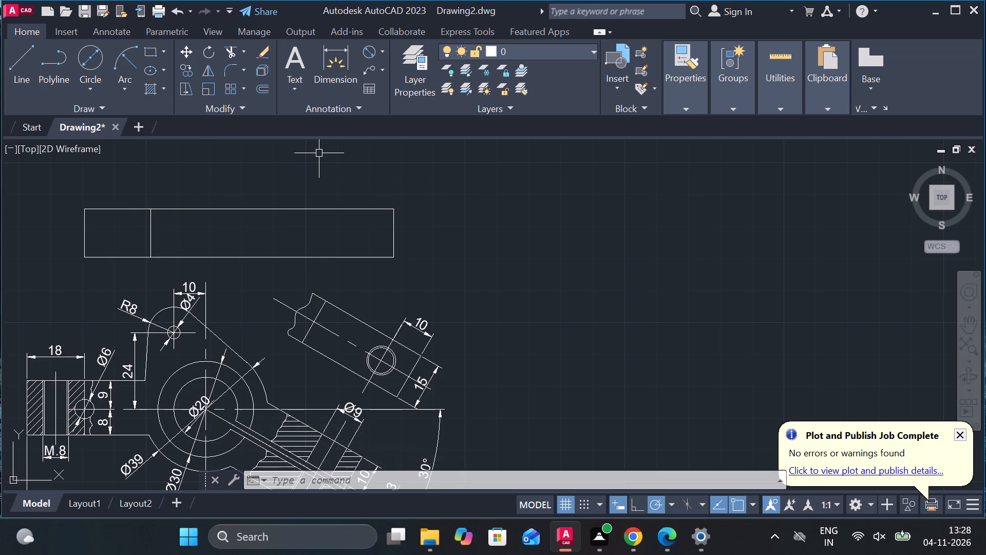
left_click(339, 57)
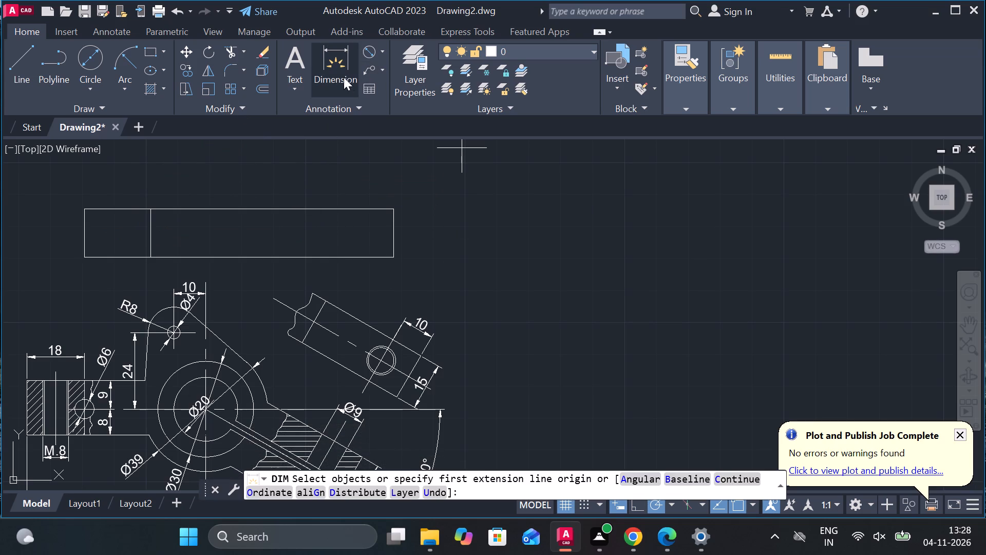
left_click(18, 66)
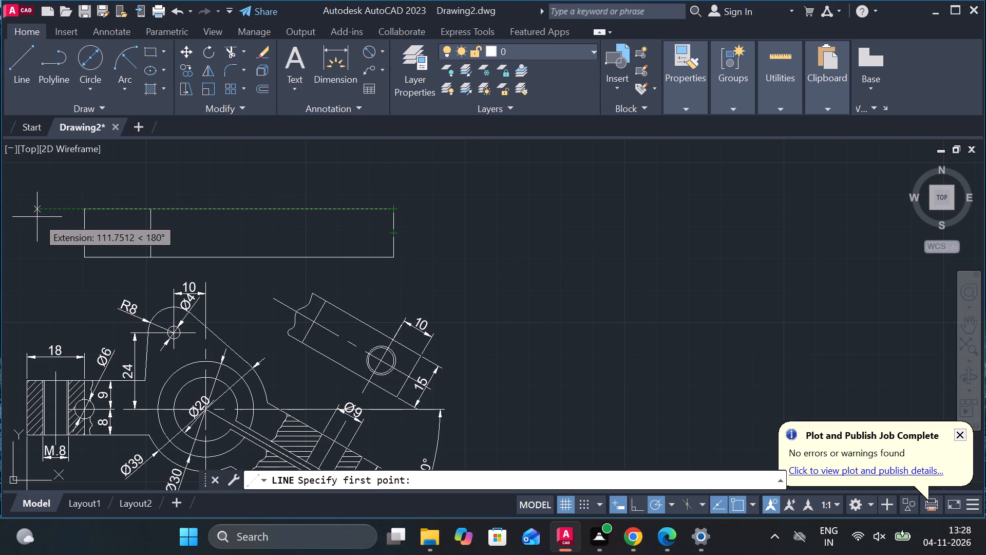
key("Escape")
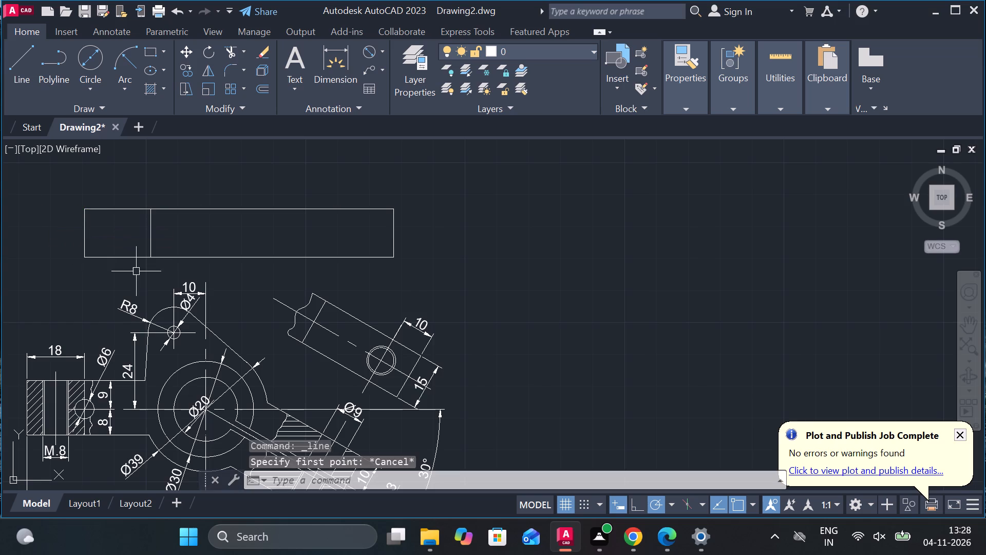
Copy the rectangle's right edge leftward from its midpoint at distances 5, 10, 20 and 32.
left_click(392, 234)
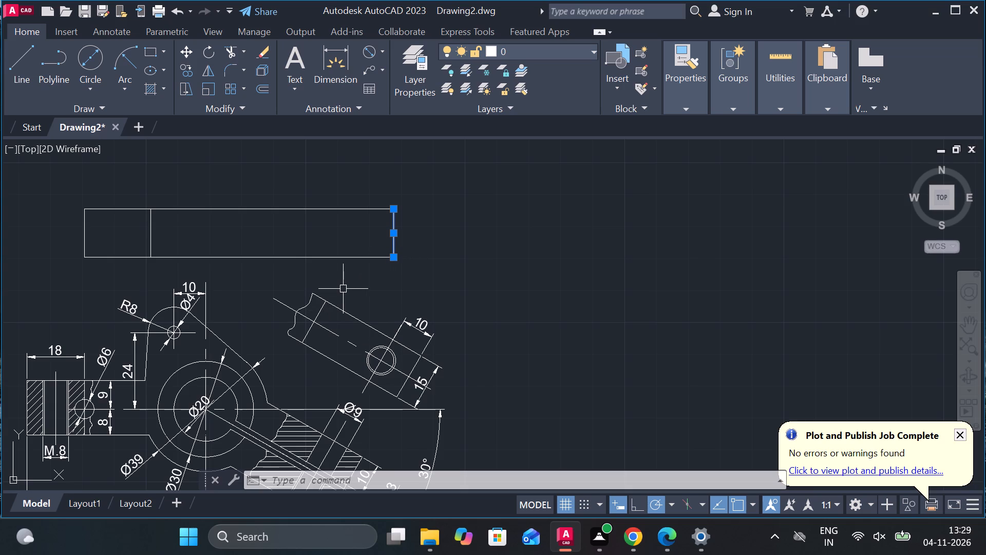
type("CO")
key("Return")
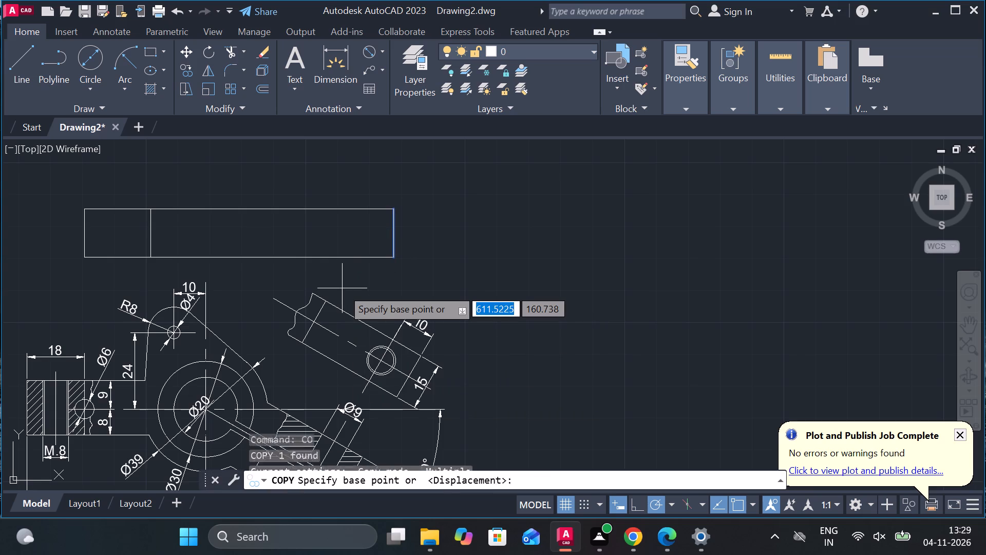
left_click(394, 235)
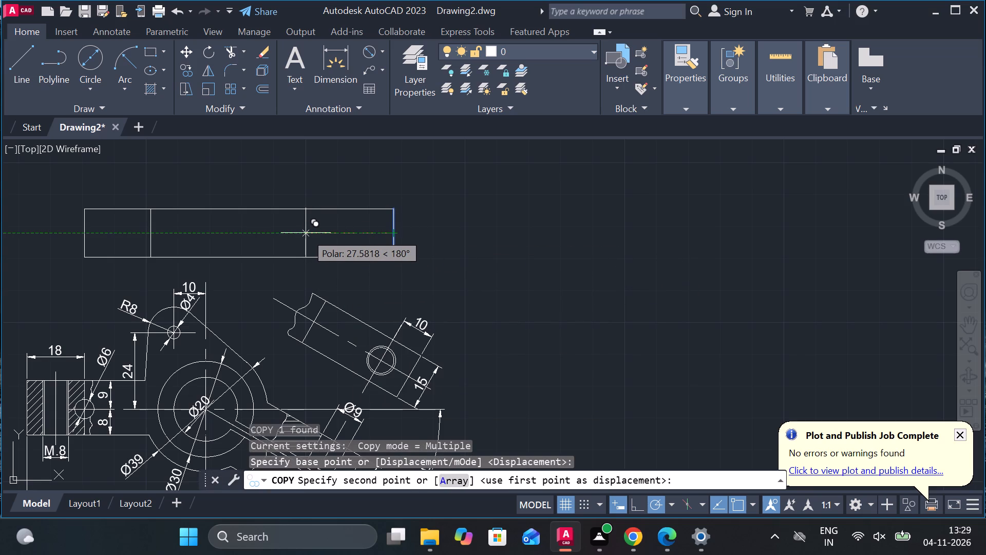
key("5")
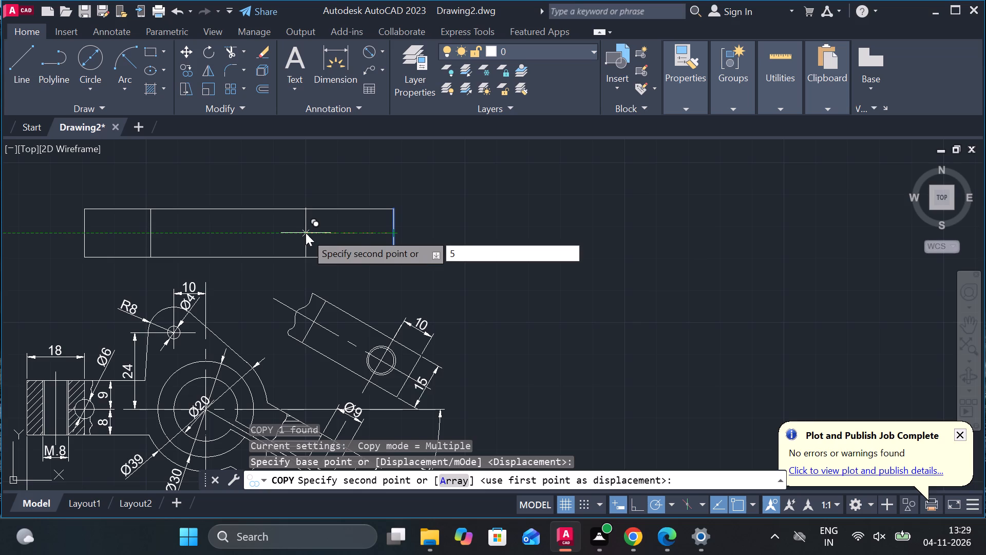
key("Return")
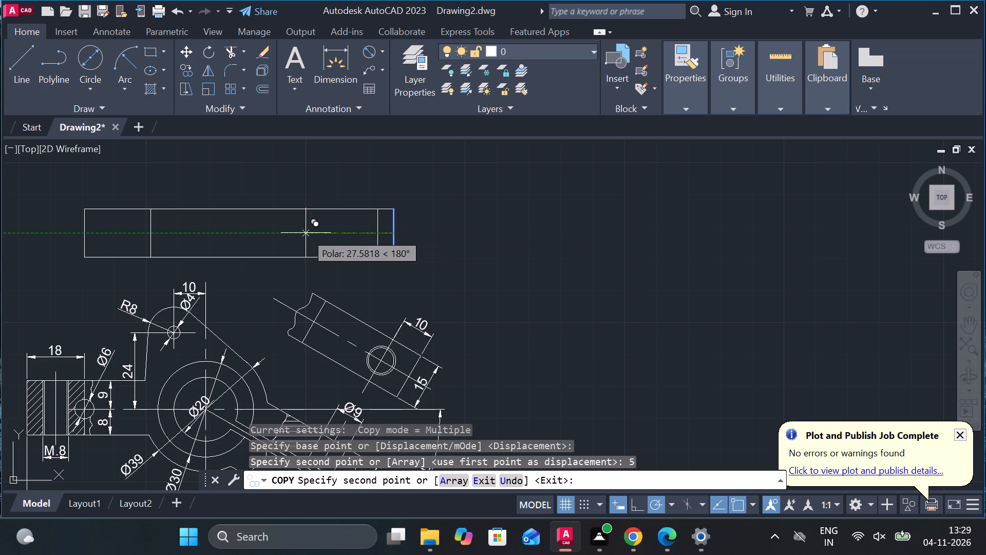
type("10")
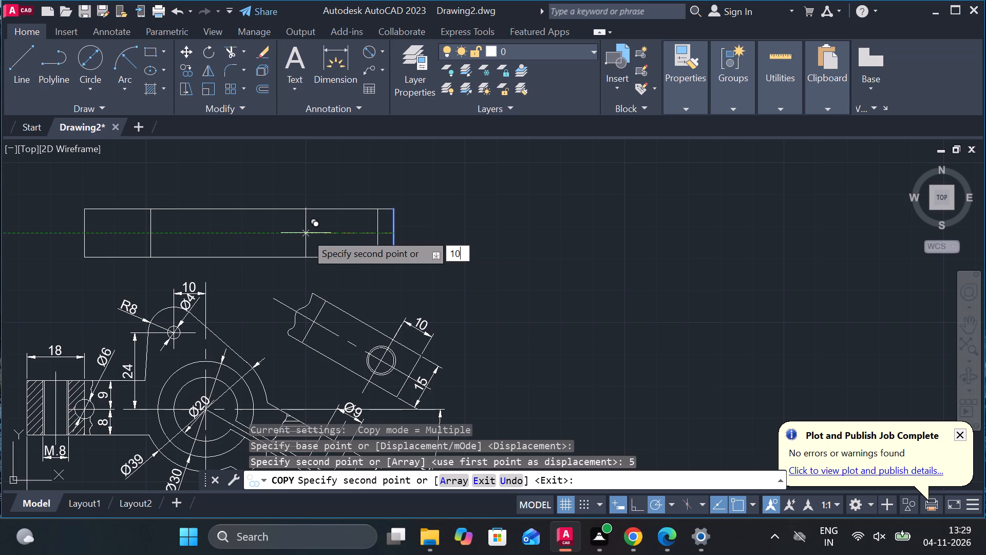
key("Return")
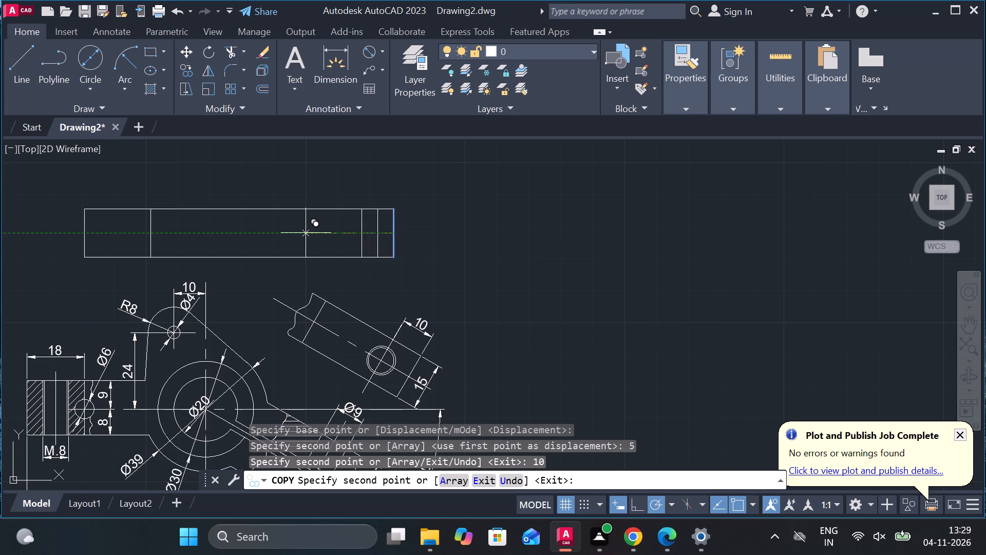
key("1")
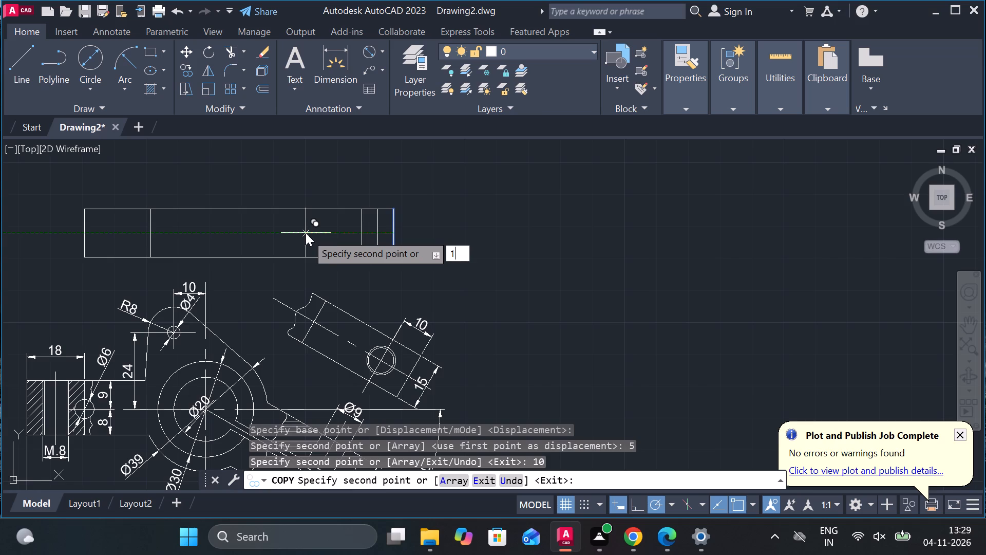
key("BackSpace")
key("3")
key("BackSpace")
key("2")
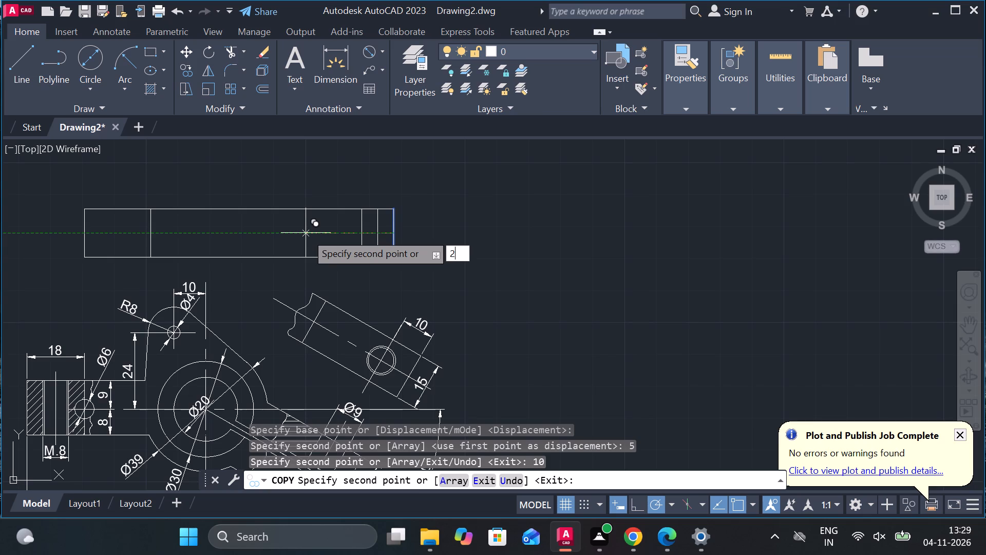
key("0")
key("Return")
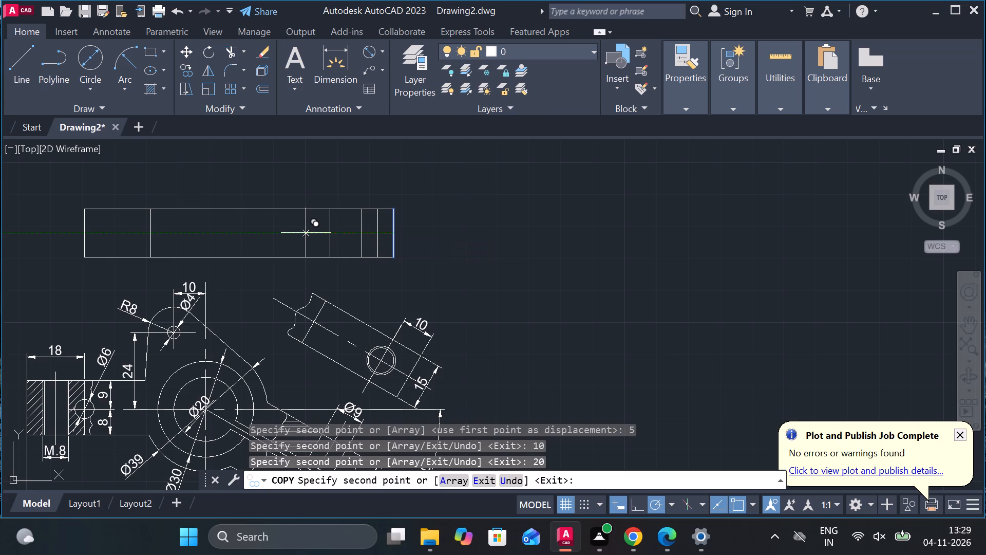
type("32")
key("Return")
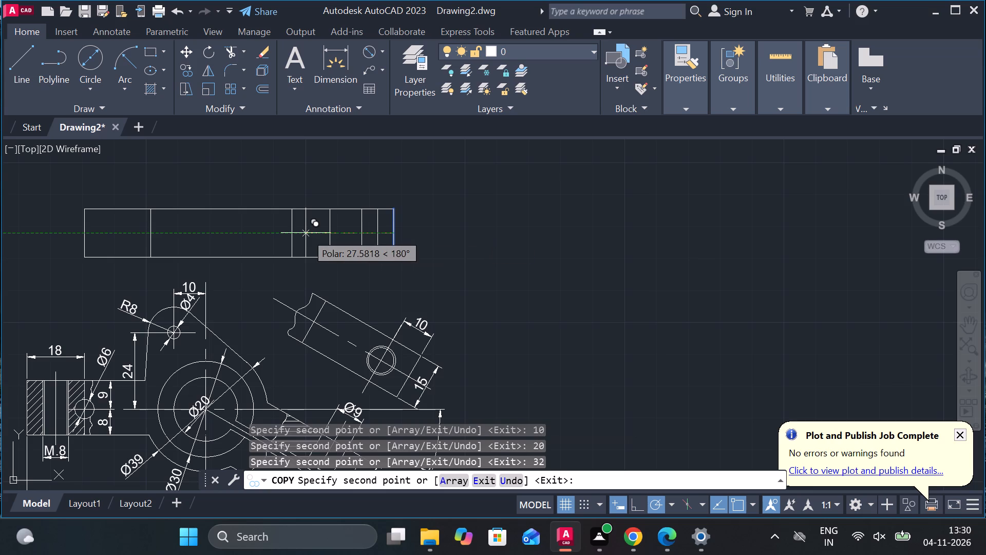
key("Escape")
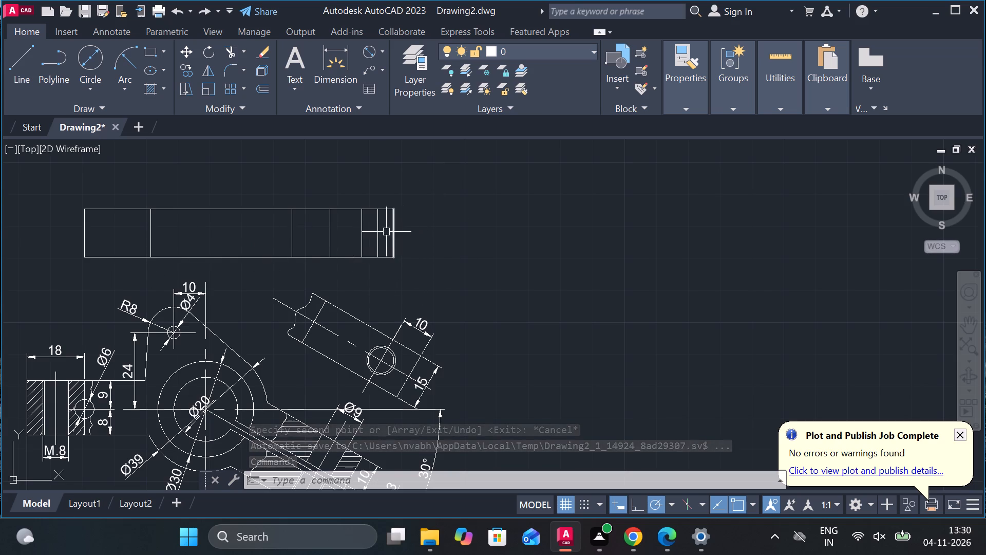
Draw a horizontal line about 48 long at the rectangle's mid-height, crossing the copied verticals and extending past the right edge.
left_click(27, 57)
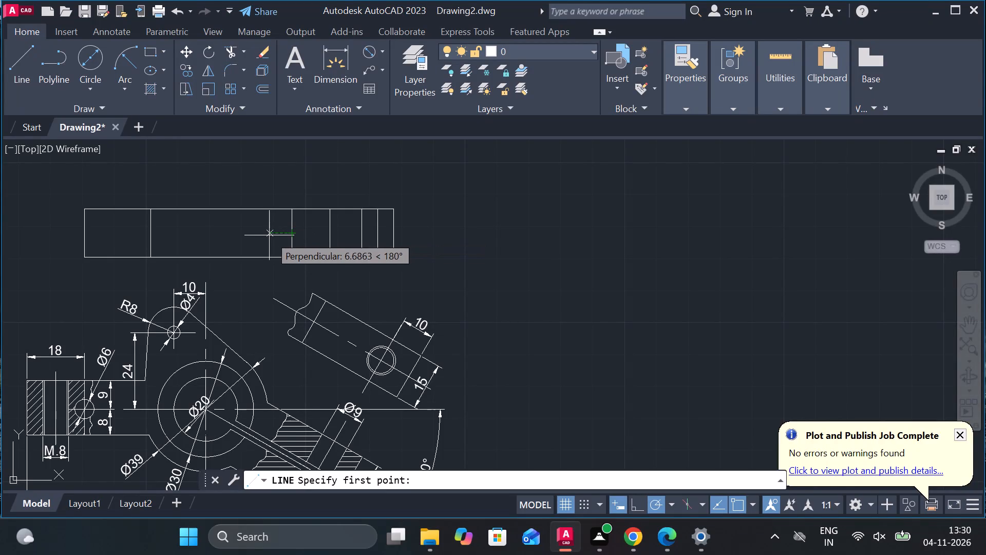
left_click(267, 234)
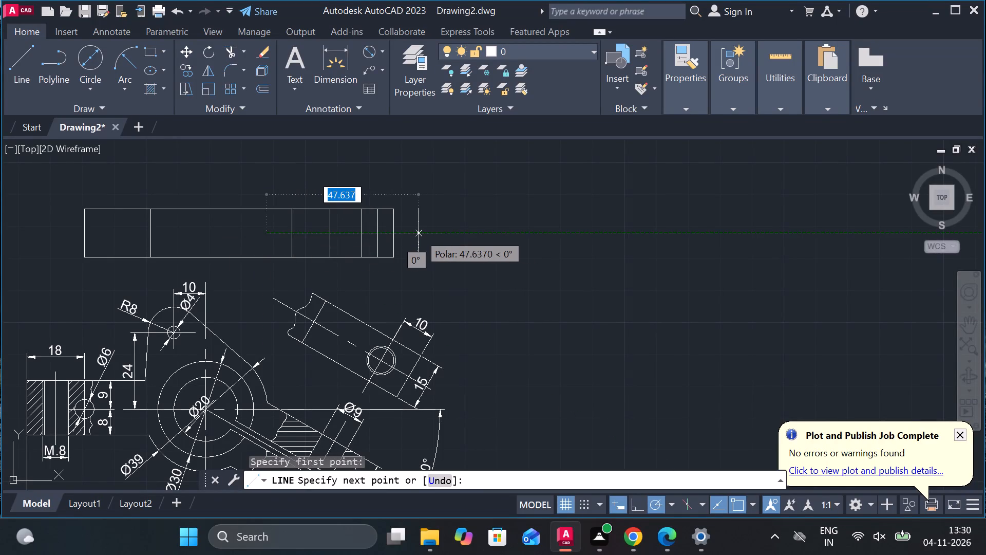
left_click(419, 233)
key("Escape")
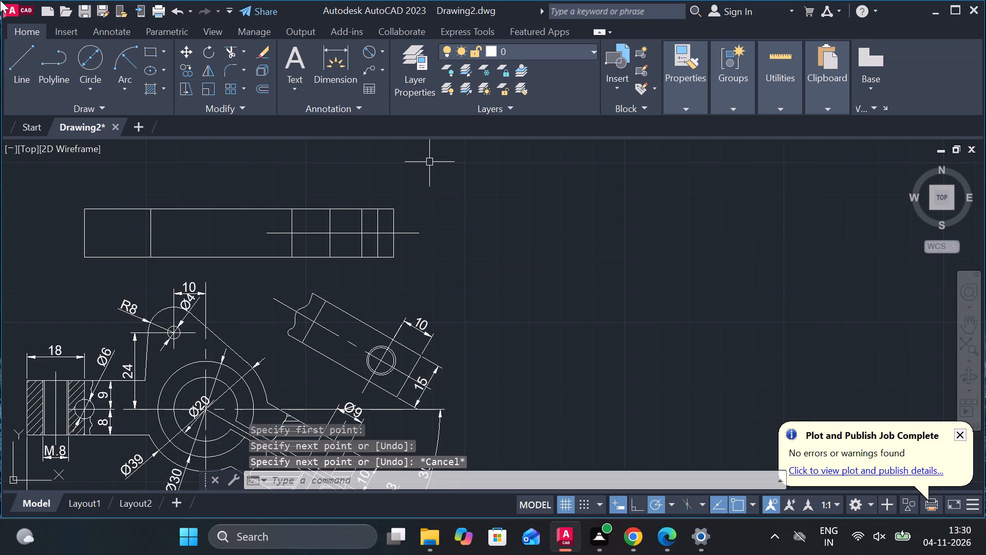
Draw two circles of diameter 4 where the mid-height line crosses the verticals 32 and 20 from the rectangle's right edge.
left_click(82, 63)
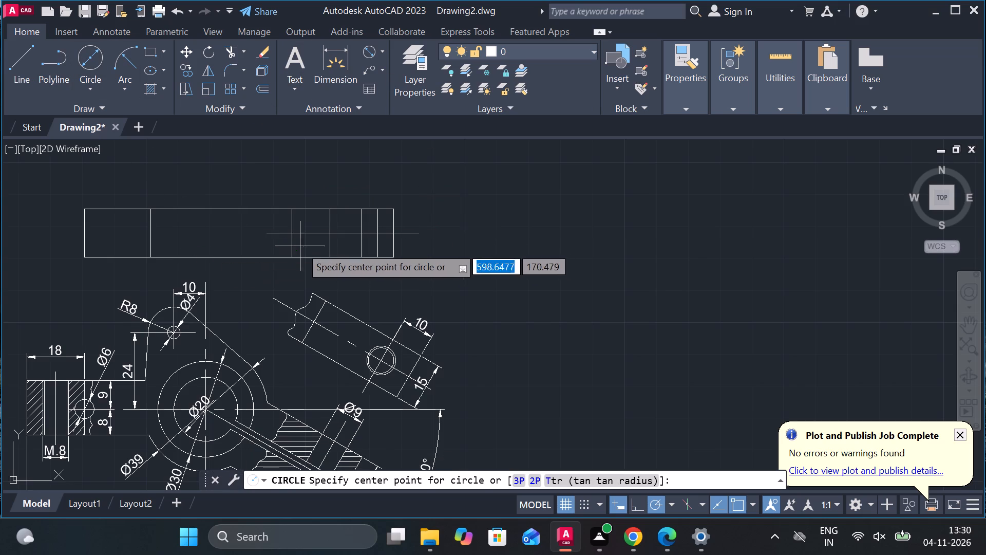
left_click(290, 236)
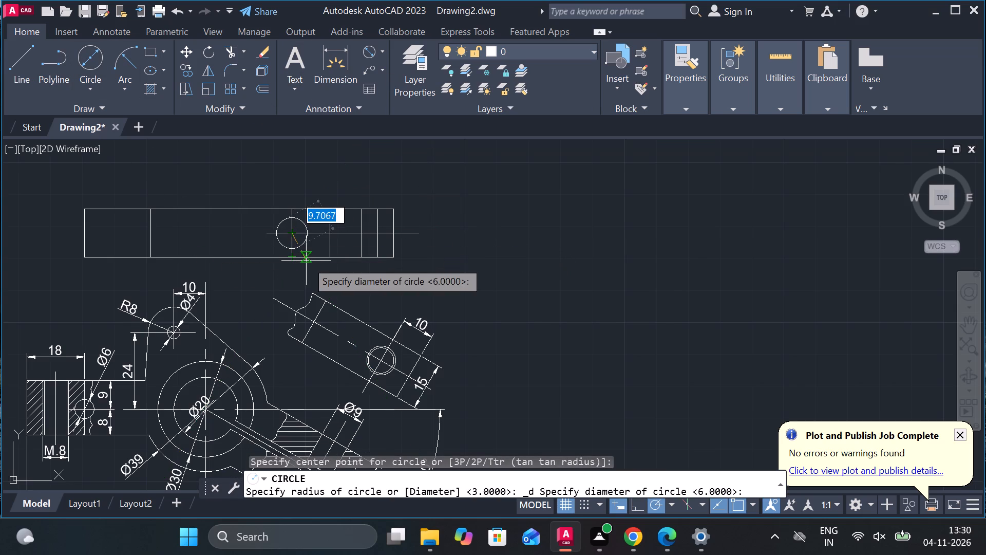
key("4")
key("Return")
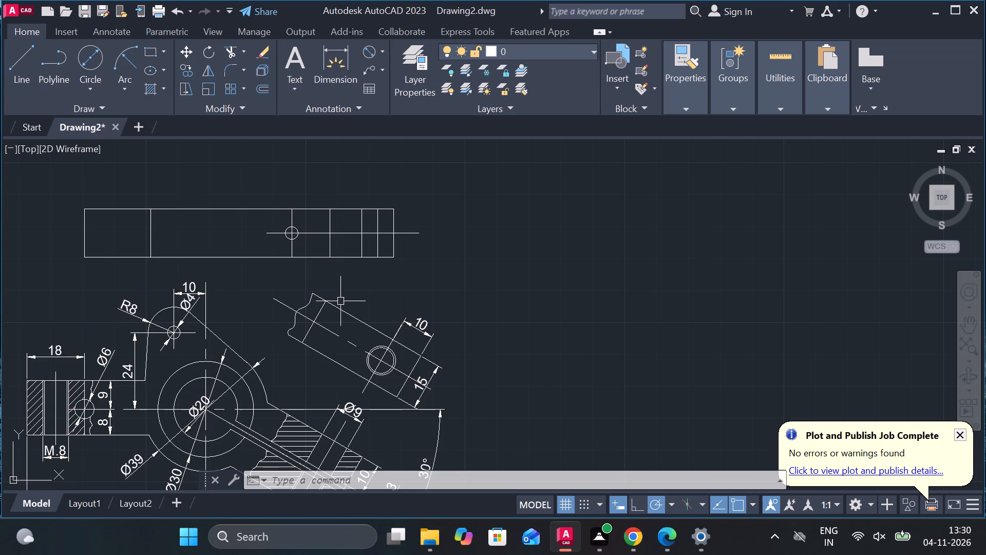
left_click(85, 54)
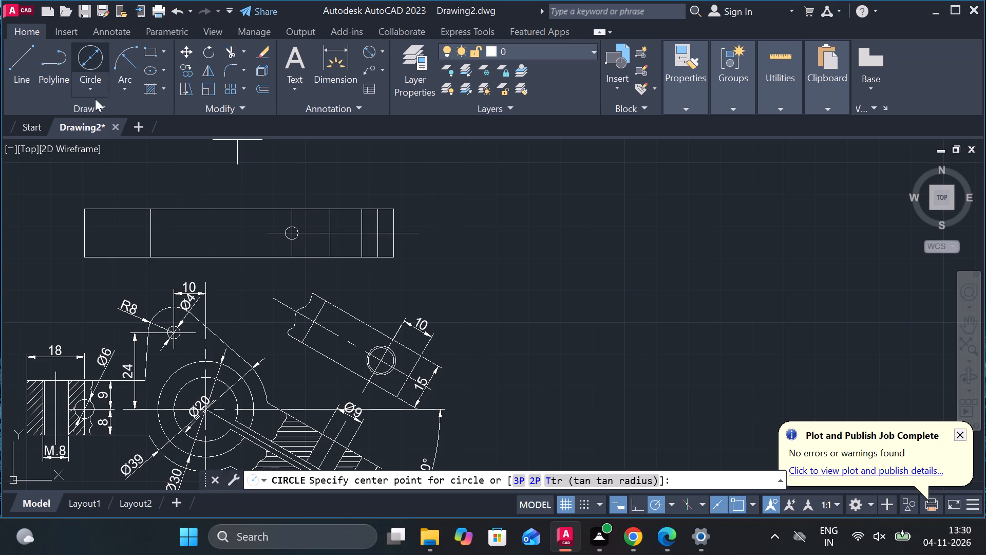
left_click(330, 231)
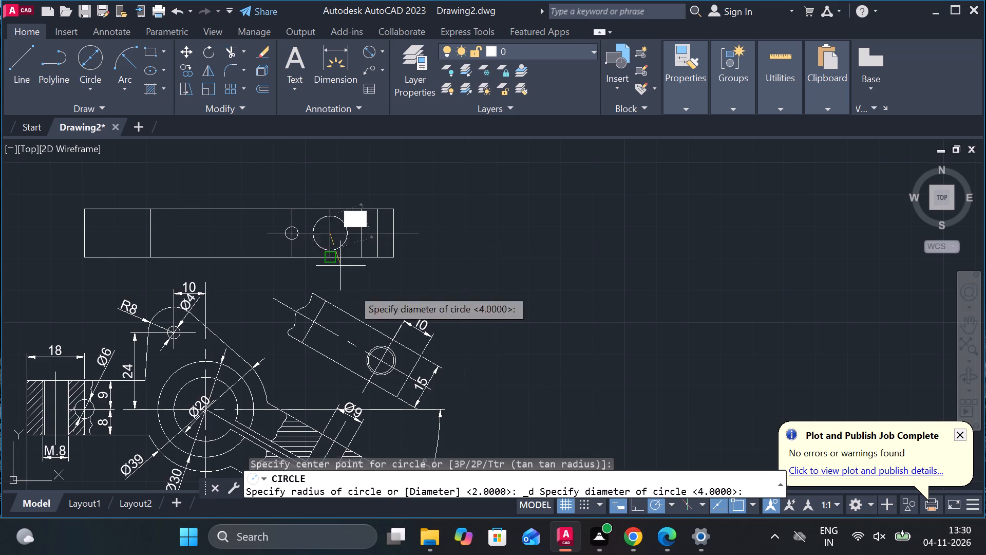
key("4")
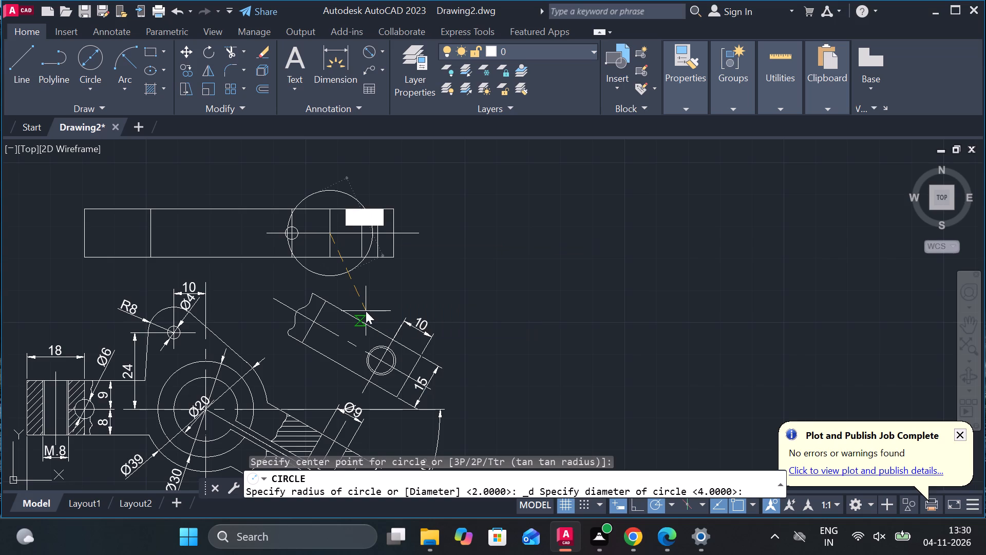
key("Return")
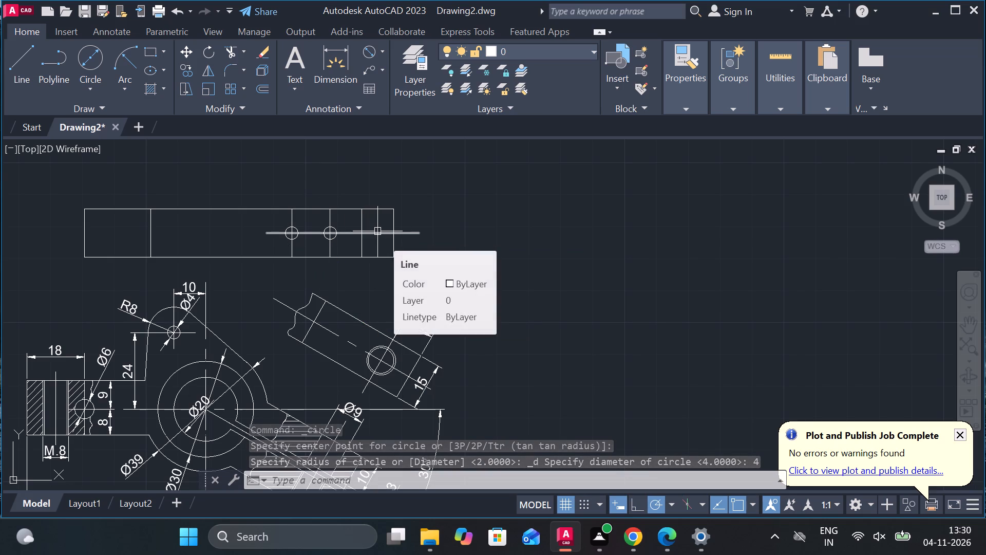
scroll(377, 231, "up", 2)
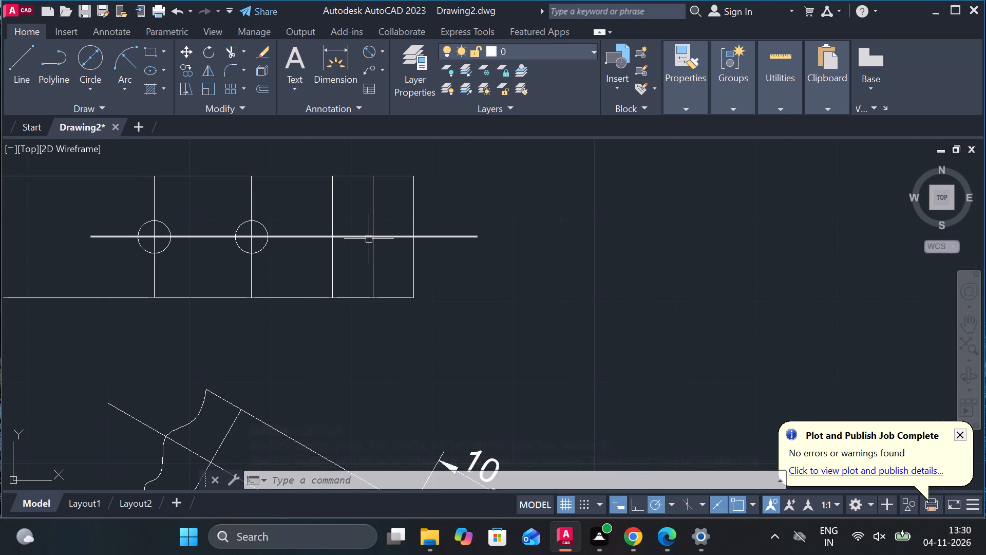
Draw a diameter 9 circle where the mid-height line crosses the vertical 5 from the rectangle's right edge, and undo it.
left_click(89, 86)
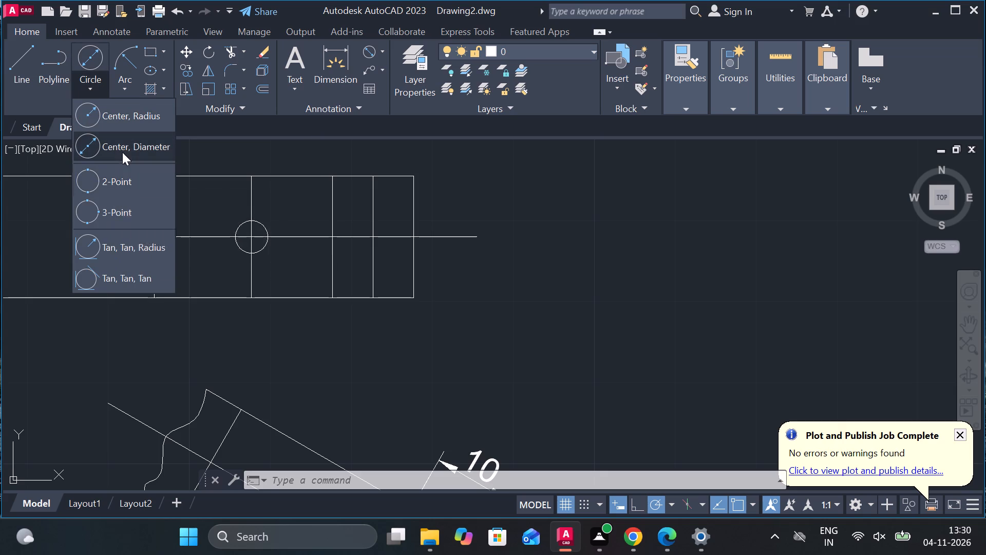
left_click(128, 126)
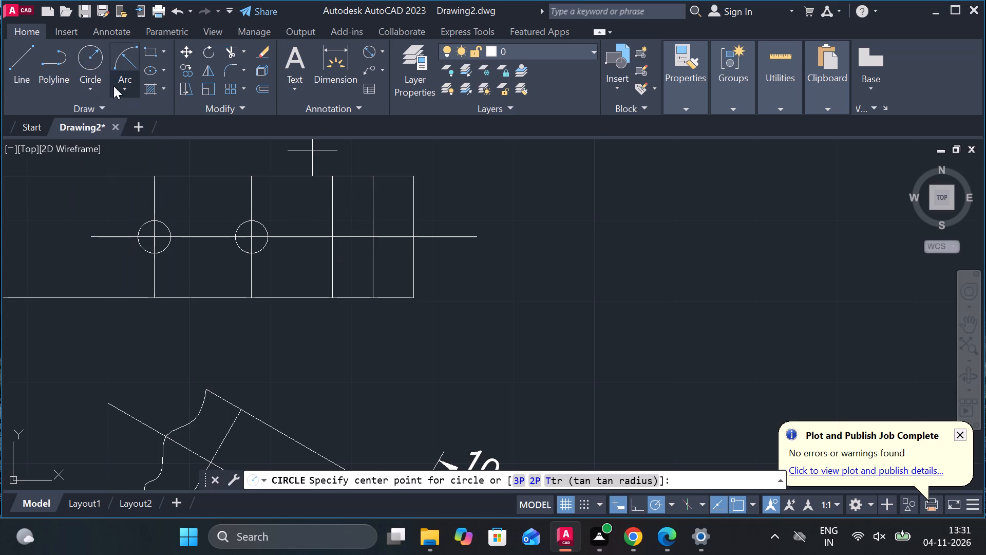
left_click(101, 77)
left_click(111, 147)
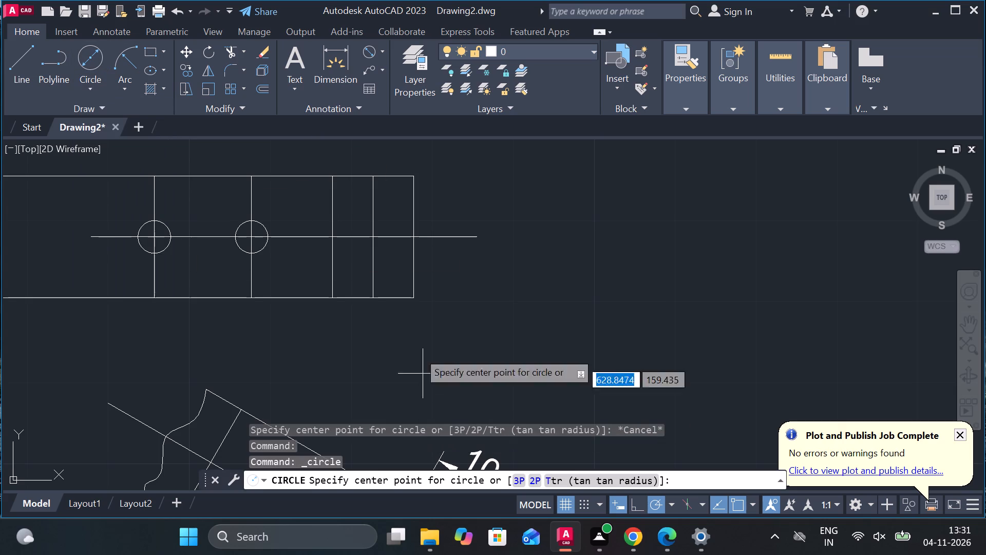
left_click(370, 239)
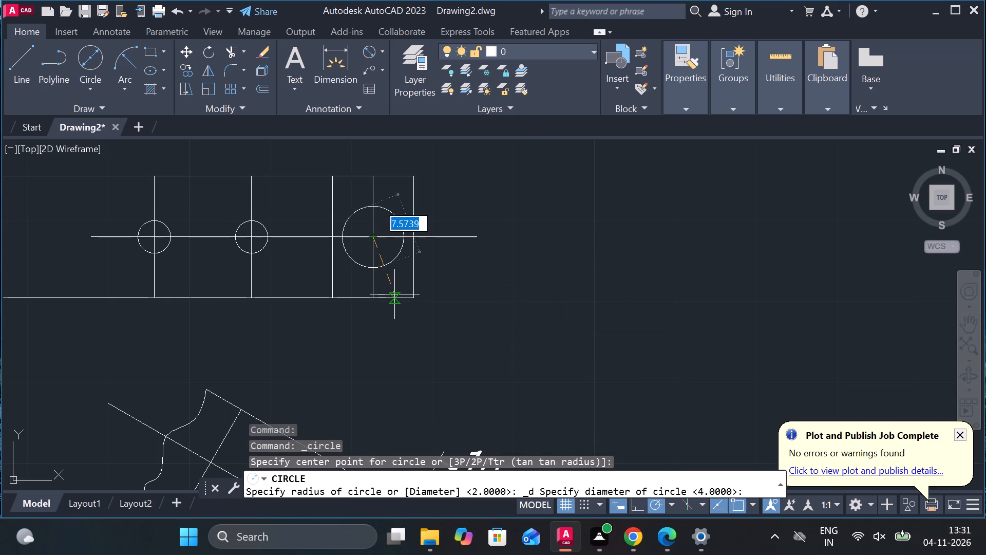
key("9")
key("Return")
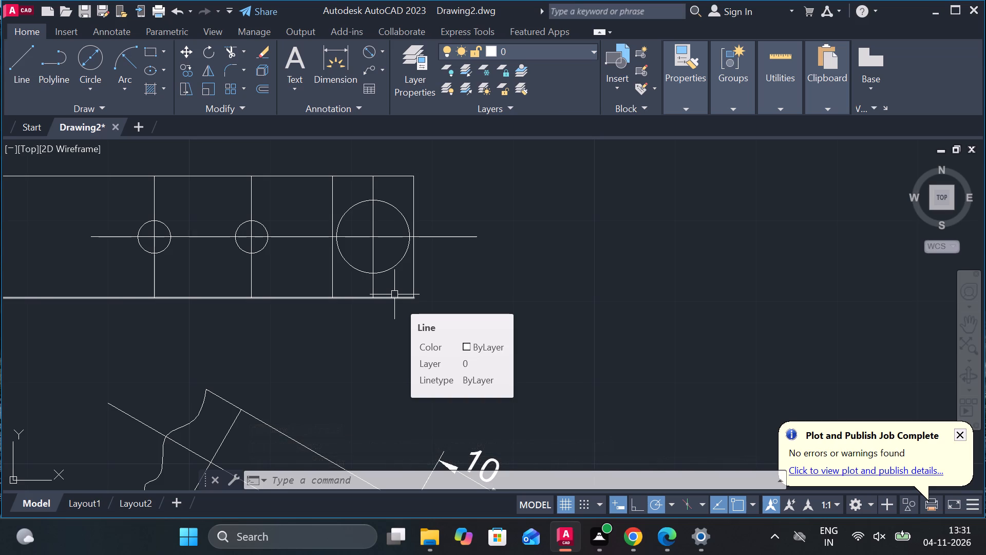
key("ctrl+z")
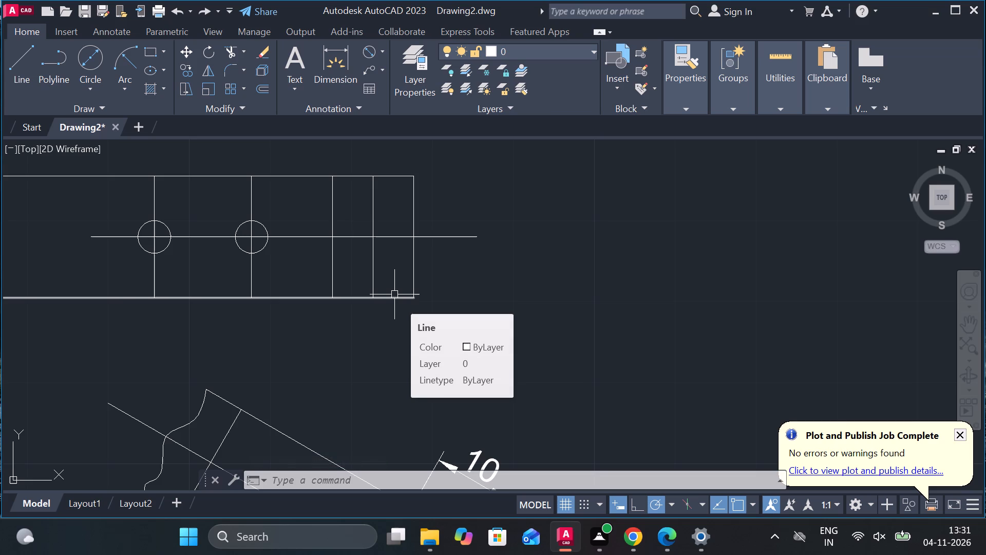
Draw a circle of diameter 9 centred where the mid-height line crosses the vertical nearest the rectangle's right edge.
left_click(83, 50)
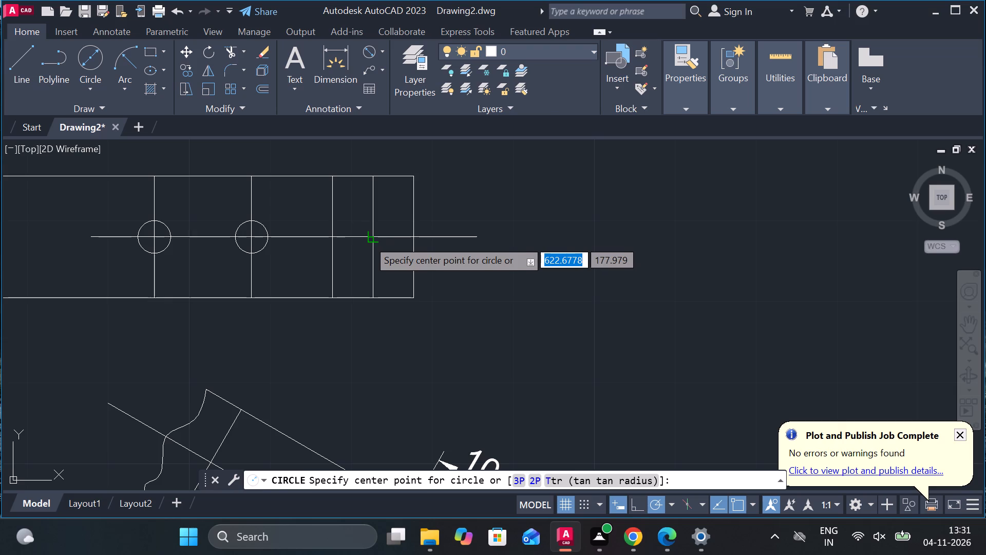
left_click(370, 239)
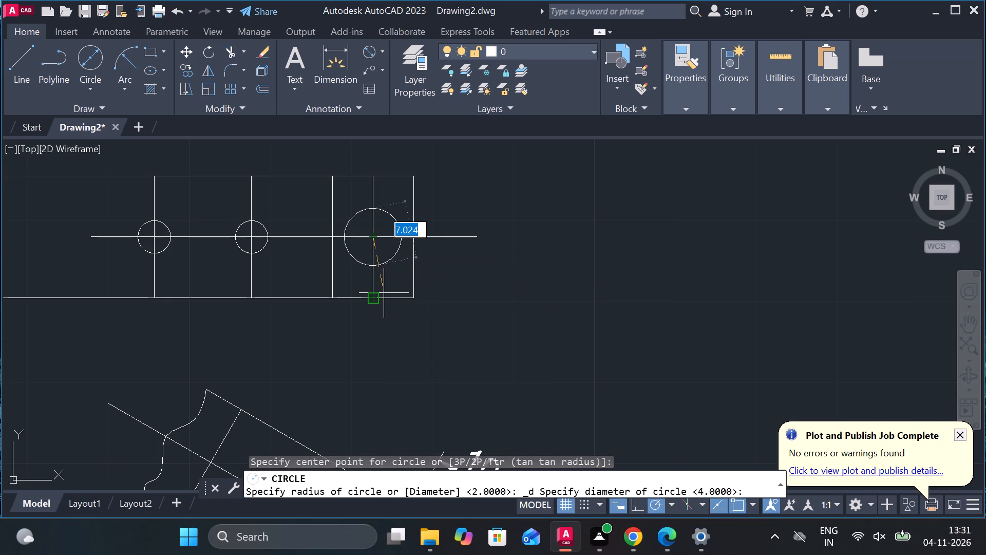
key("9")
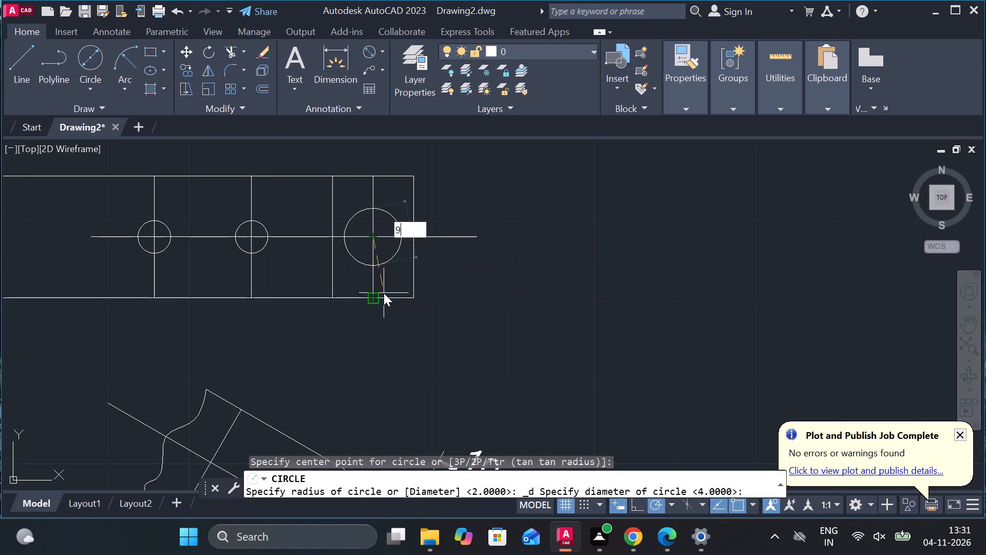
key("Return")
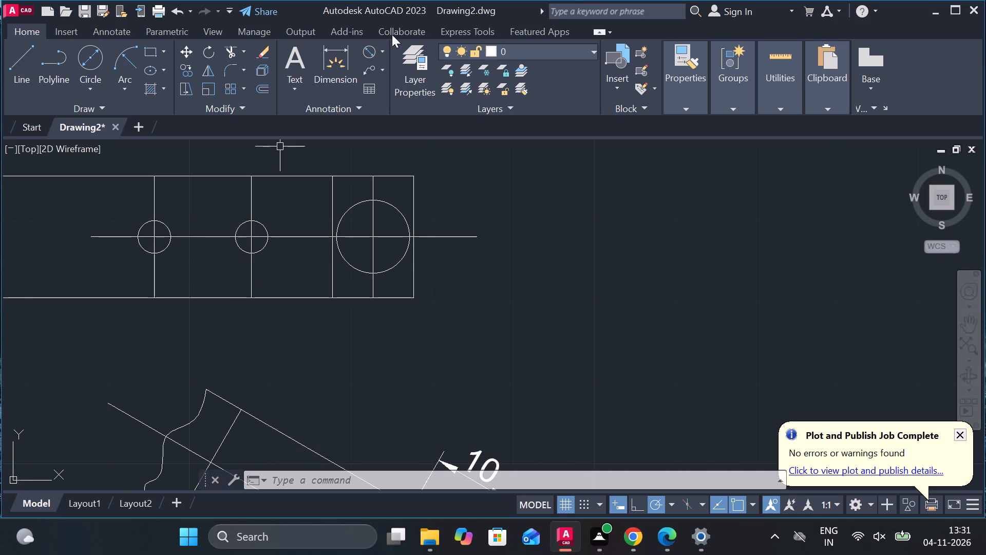
Check the diameter of the small circle on the vertical 20 from the rectangle's right edge, without placing a dimension.
left_click(368, 49)
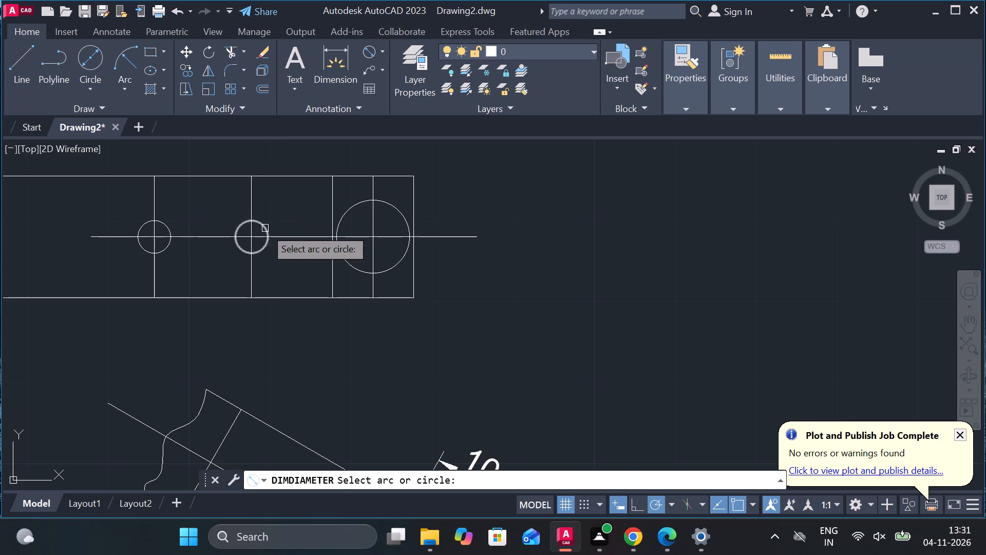
left_click(265, 228)
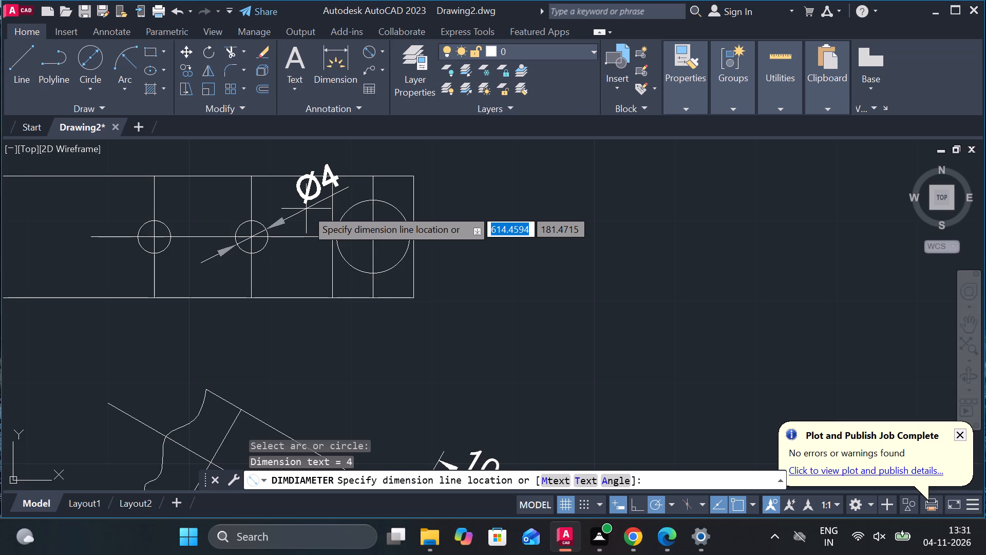
key("Escape")
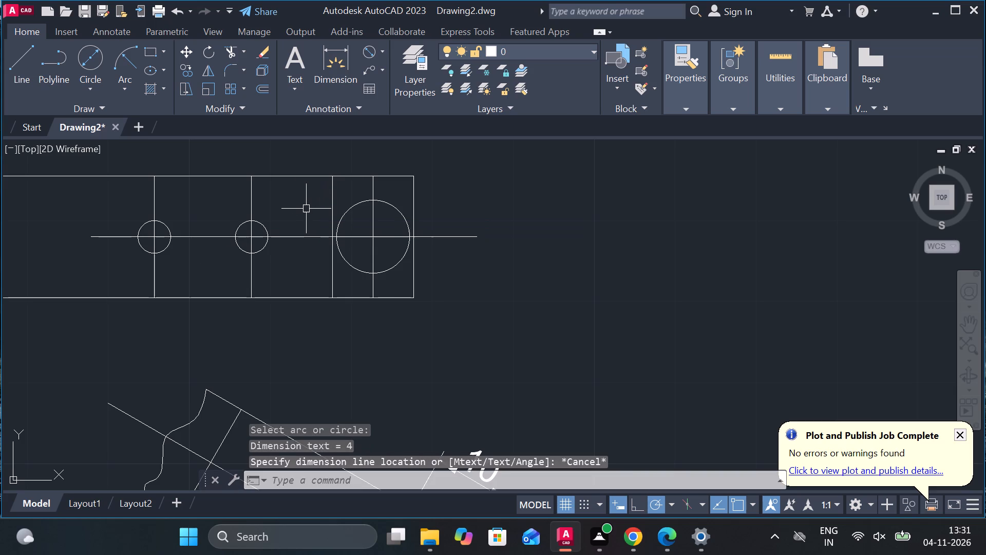
Draw a circle of diameter 4.5 on the mid-height line, centred on the vertical 5 from the rectangle's right edge.
left_click(82, 57)
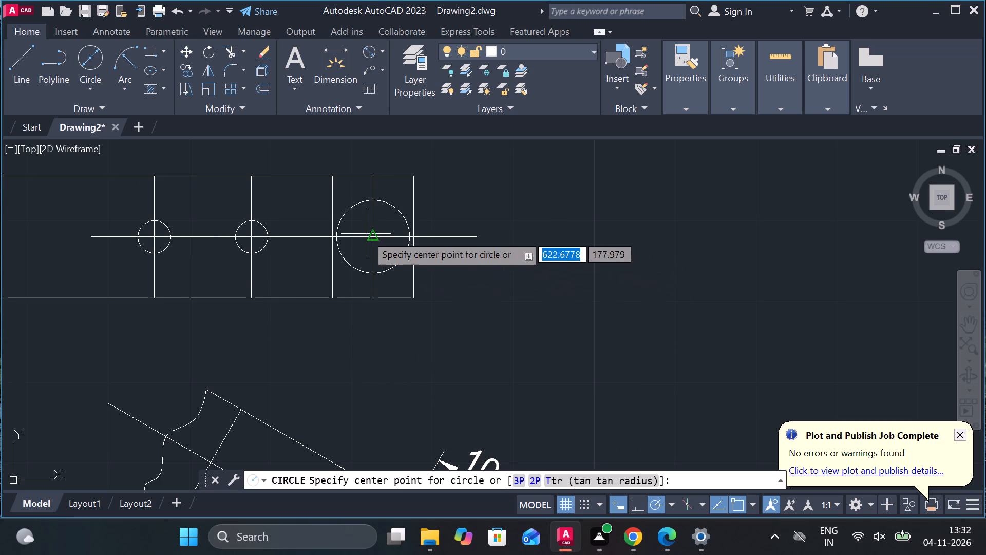
left_click(376, 241)
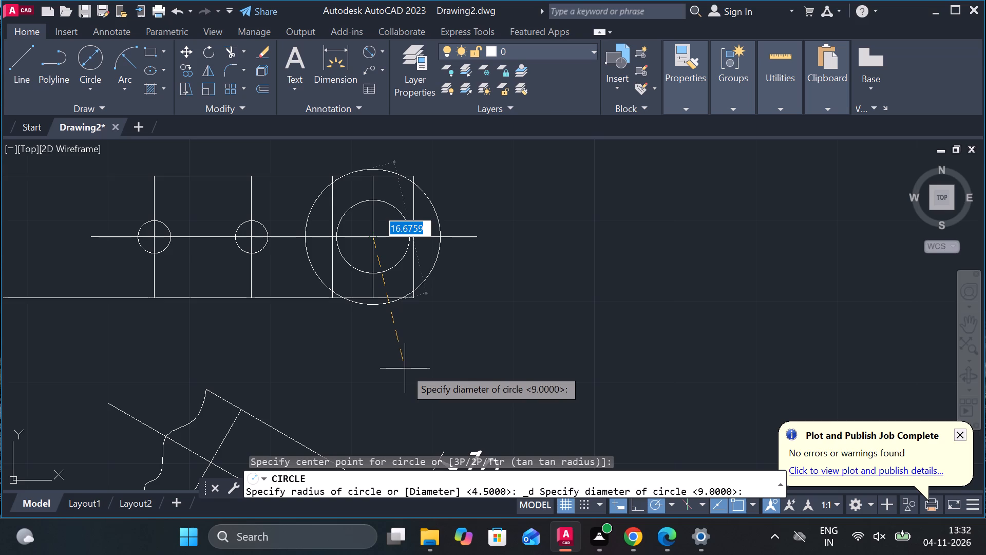
key("4")
key("period")
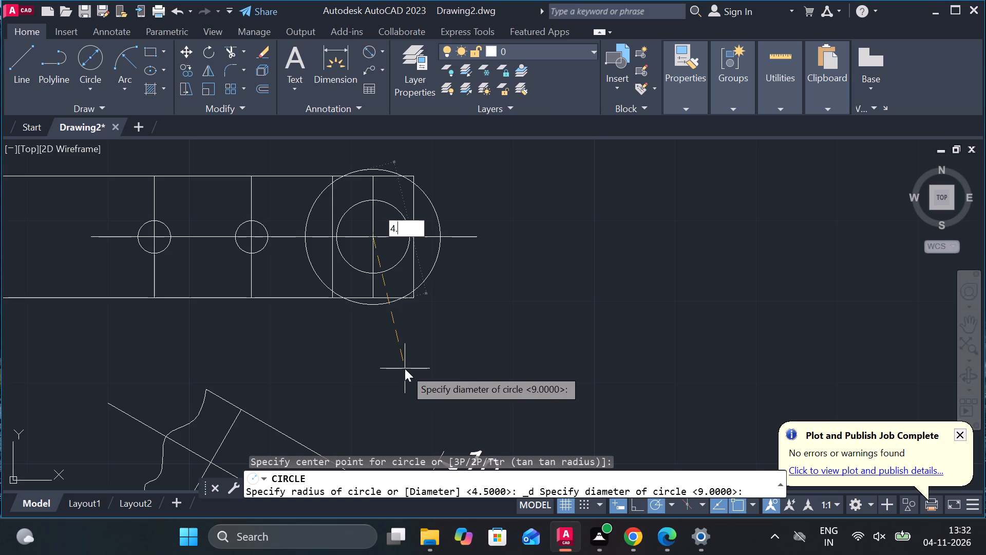
key("5")
key("Return")
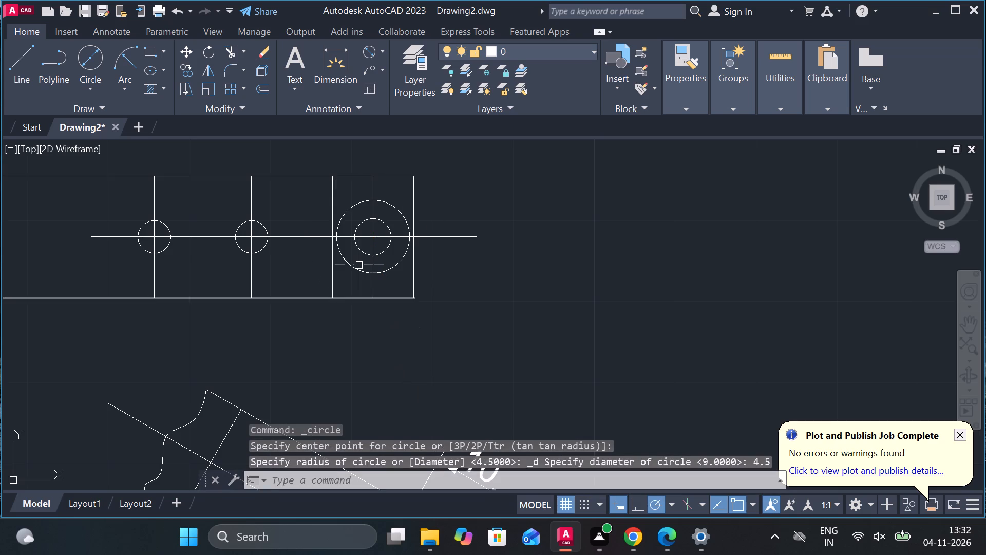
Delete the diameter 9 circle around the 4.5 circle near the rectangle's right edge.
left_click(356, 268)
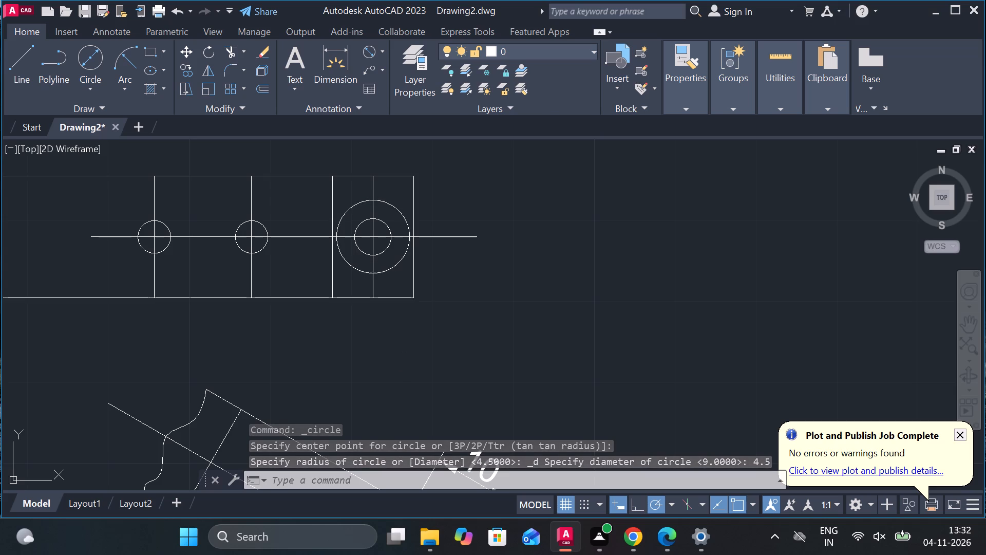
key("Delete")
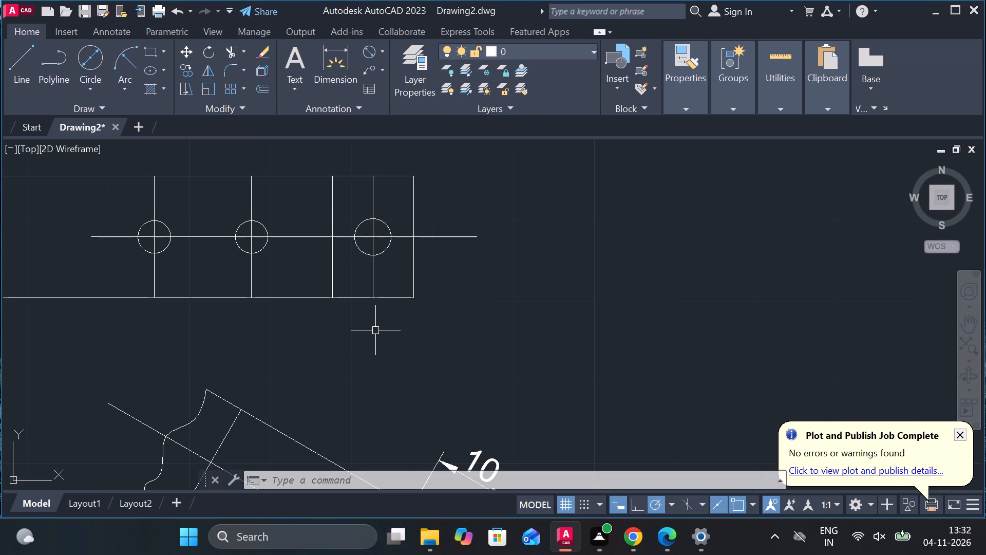
Check the horizontal spacing between the two diameter 4 circles' verticals along the rectangle's lower edge, without placing a dimension.
scroll(373, 308, "down", 2)
scroll(390, 398, "down", 1)
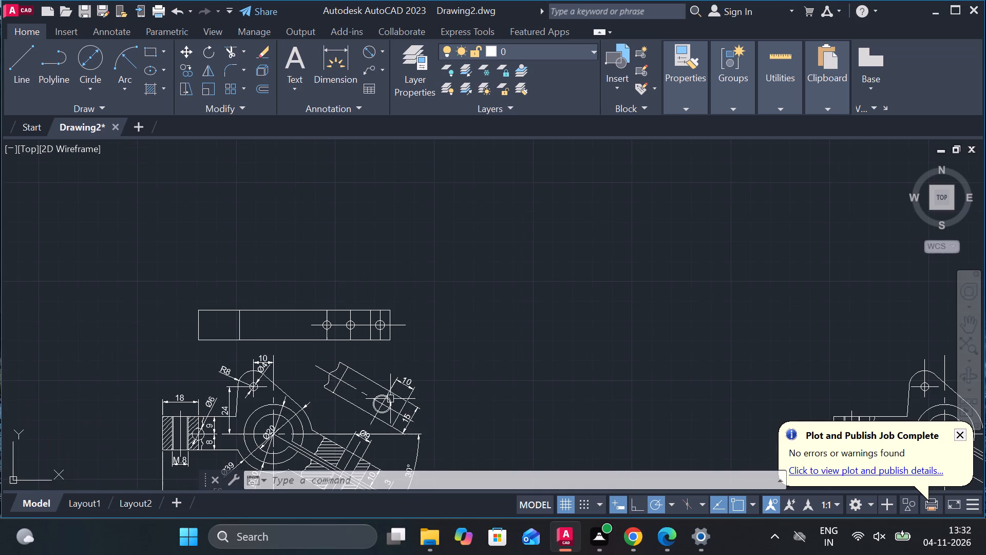
scroll(384, 423, "up", 2)
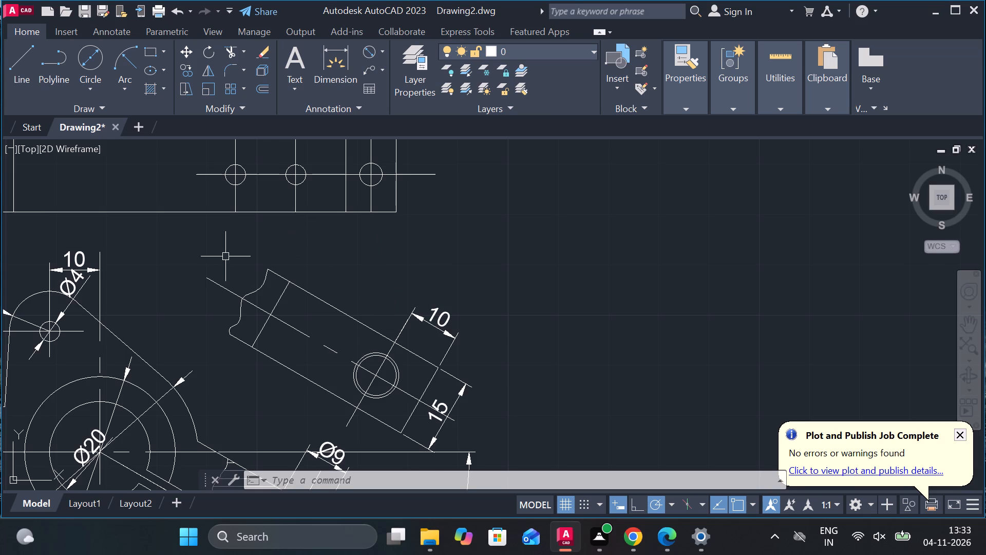
scroll(225, 256, "down", 2)
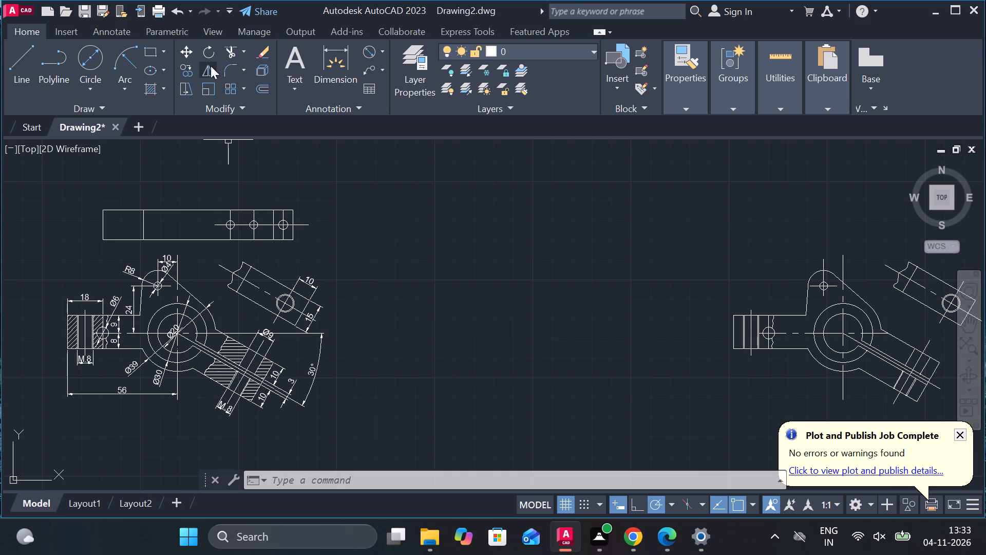
left_click(380, 50)
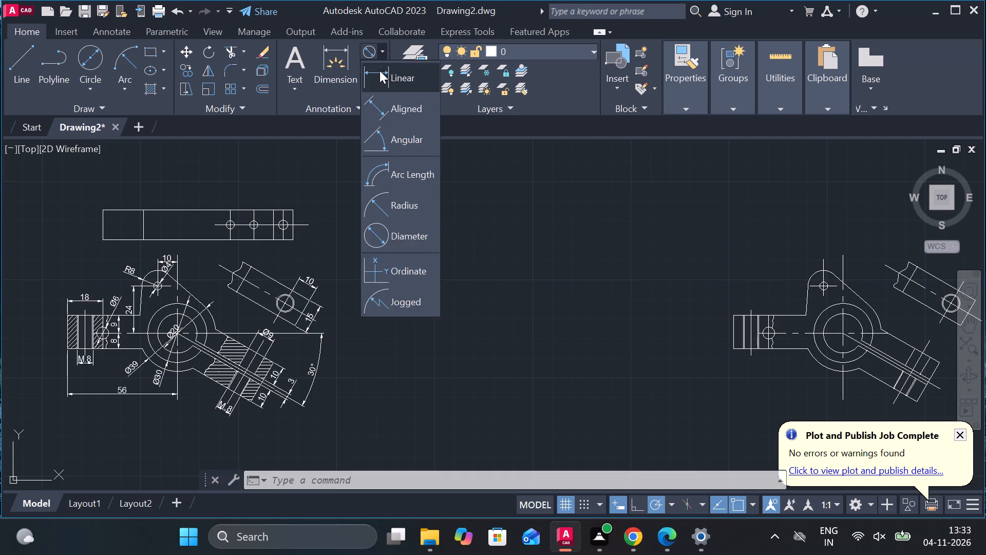
left_click(380, 70)
left_click(232, 236)
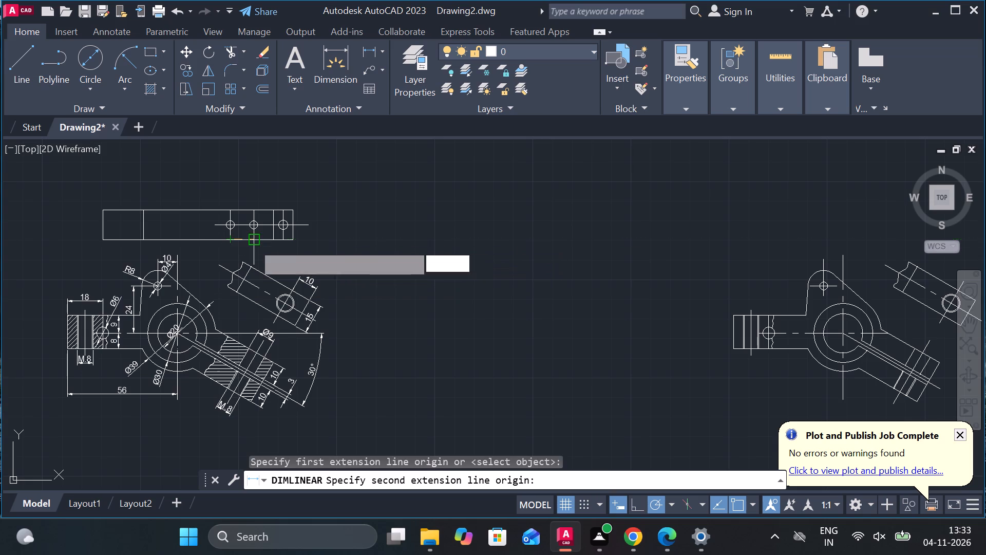
left_click(255, 242)
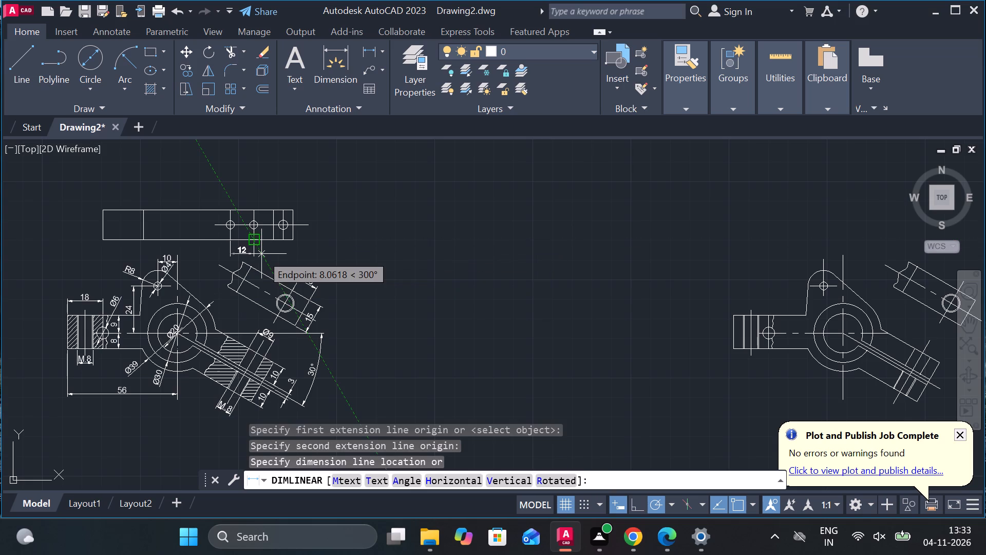
key("Escape")
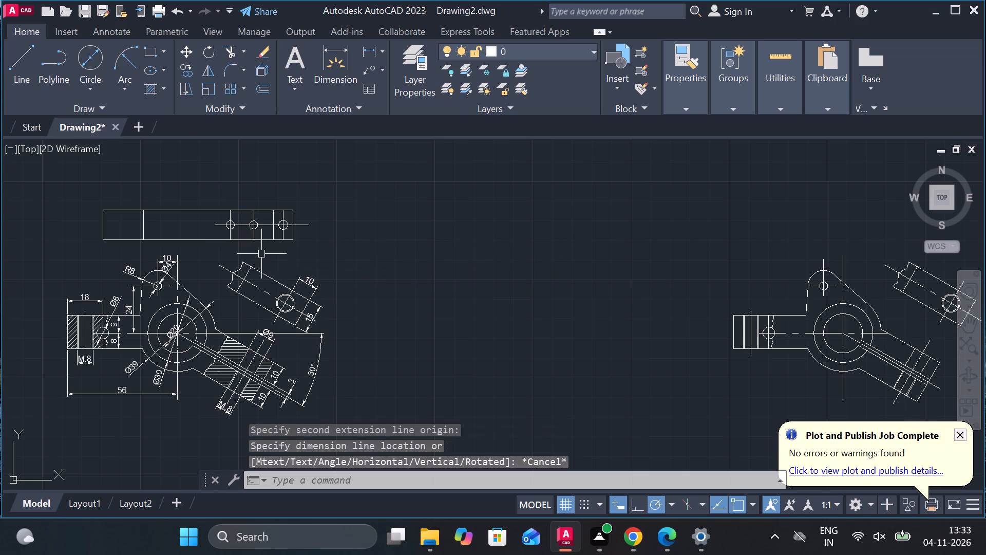
Check the horizontal distances from the middle circle's vertical to each of the next two verticals toward the right edge, without placing dimensions.
key("space")
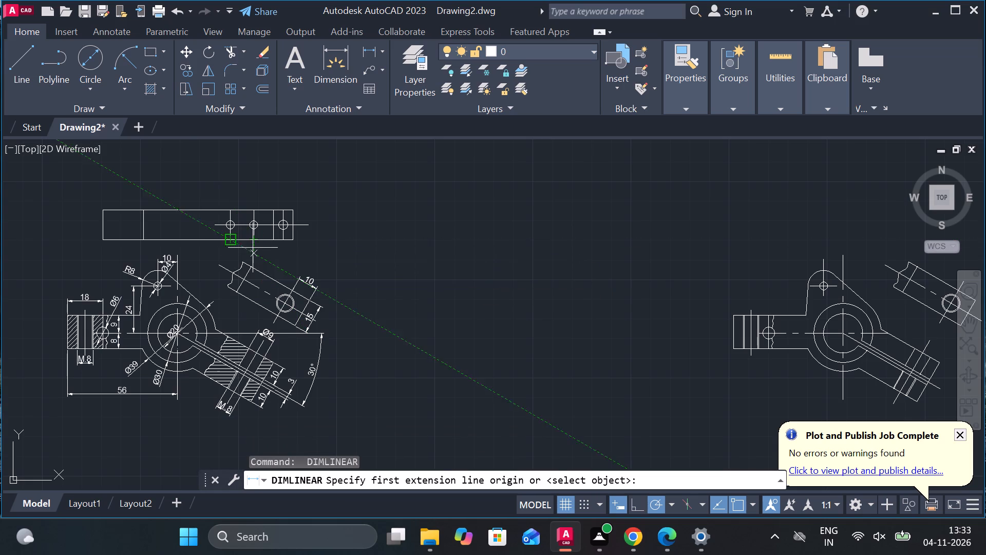
left_click(253, 244)
left_click(272, 235)
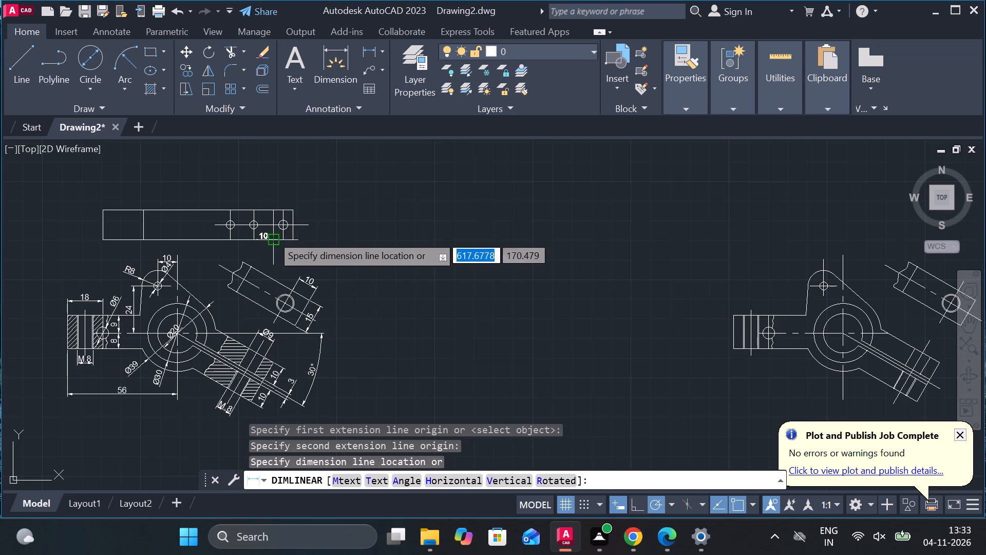
scroll(271, 257, "up", 2)
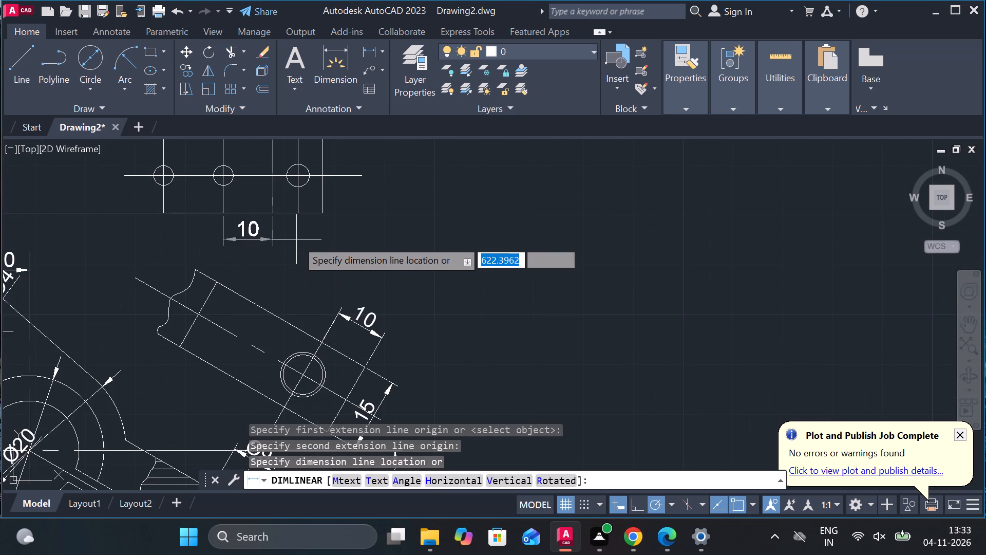
key("Escape")
key("space")
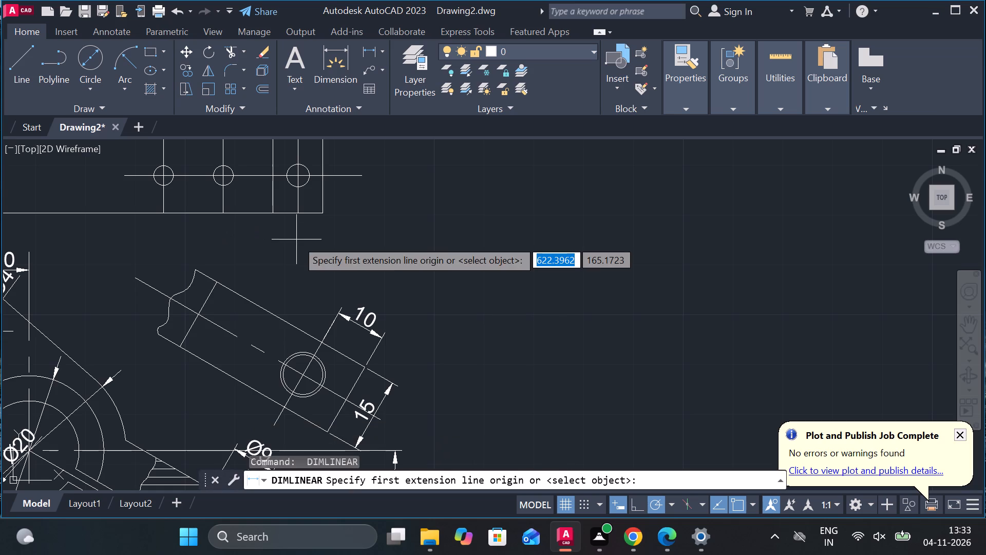
left_click(228, 213)
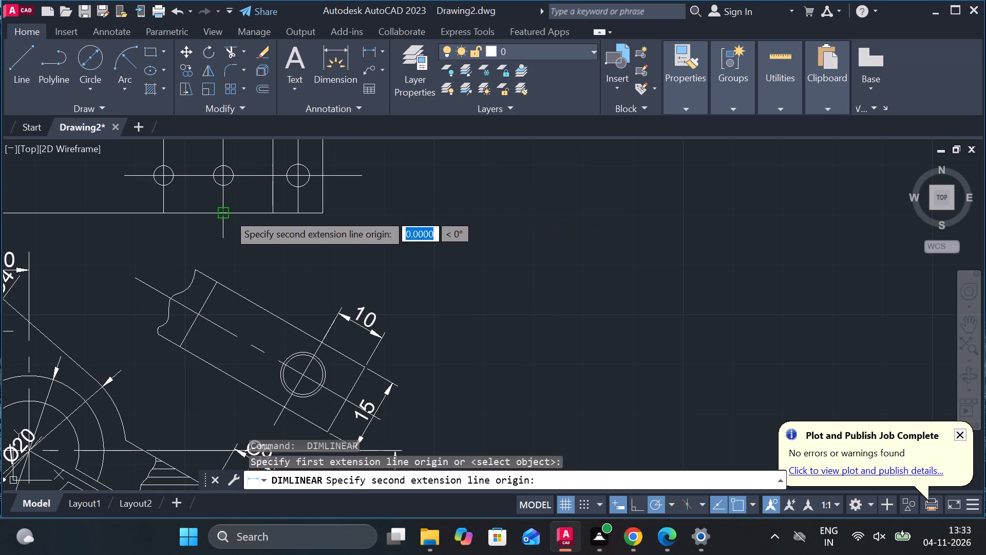
left_click(300, 215)
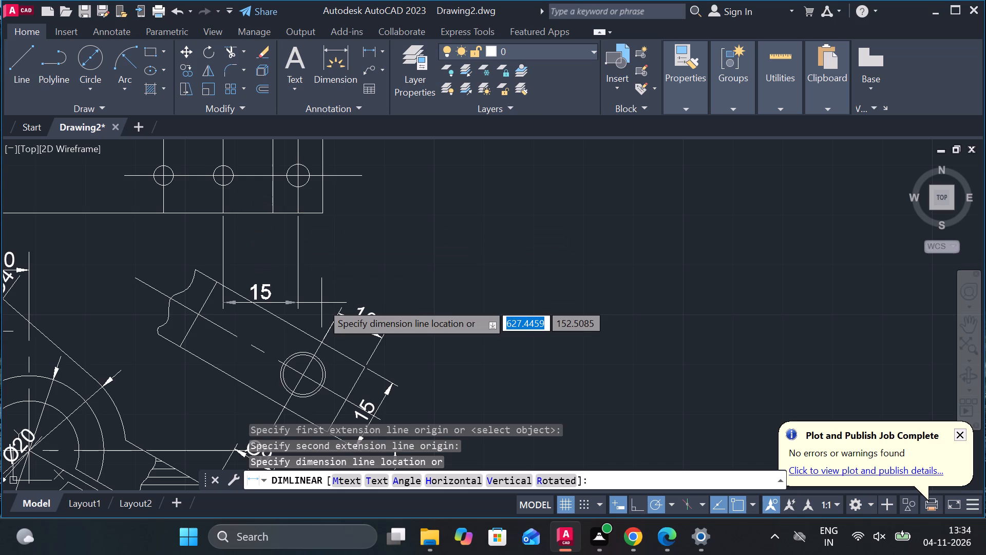
key("Escape")
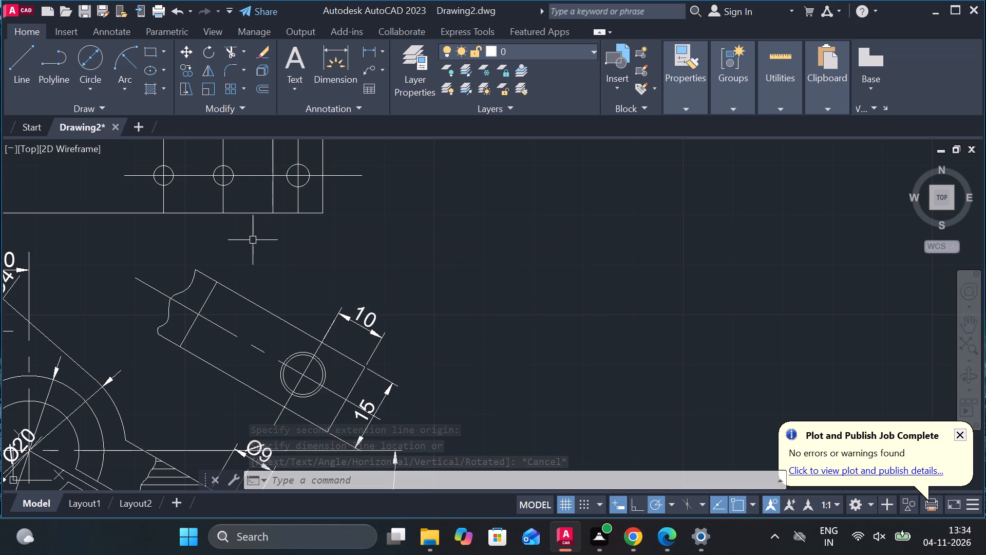
Place a horizontal linear dimension below the rectangle between the verticals of the two diameter 4 circles.
left_click(368, 47)
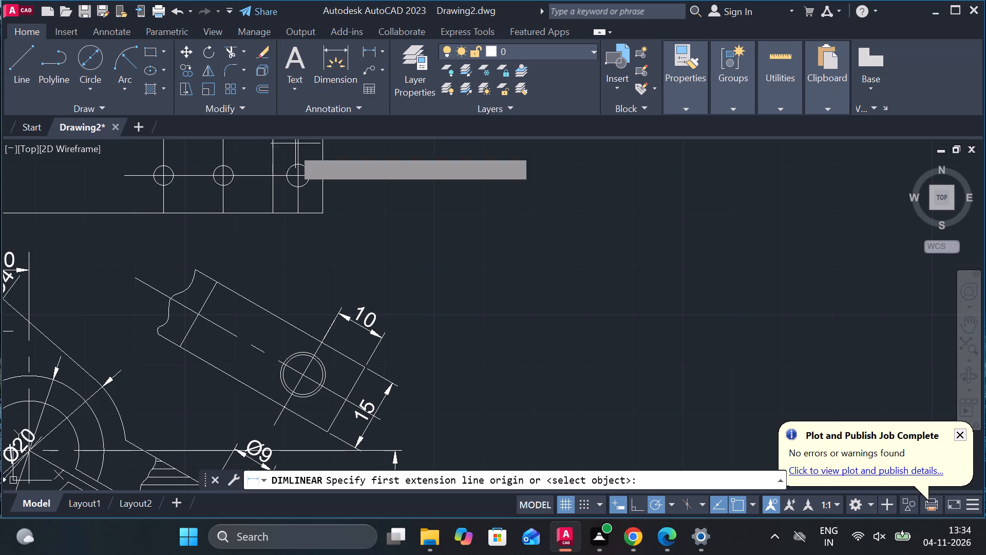
left_click(163, 215)
left_click(226, 215)
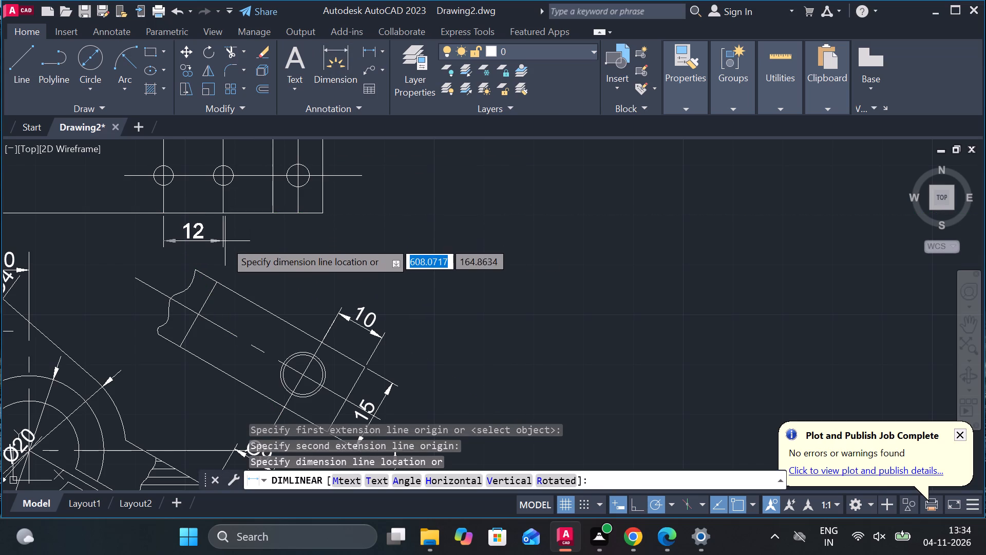
left_click(225, 241)
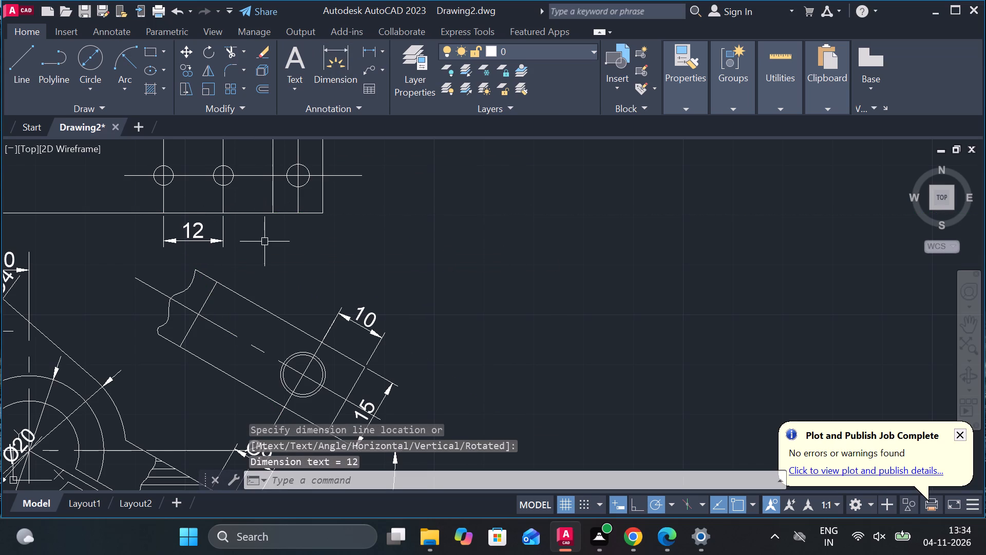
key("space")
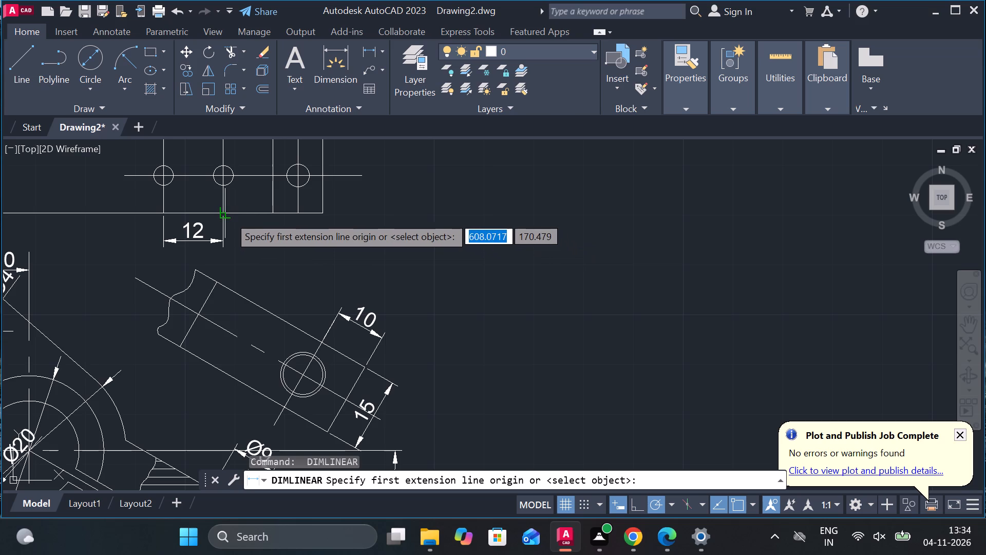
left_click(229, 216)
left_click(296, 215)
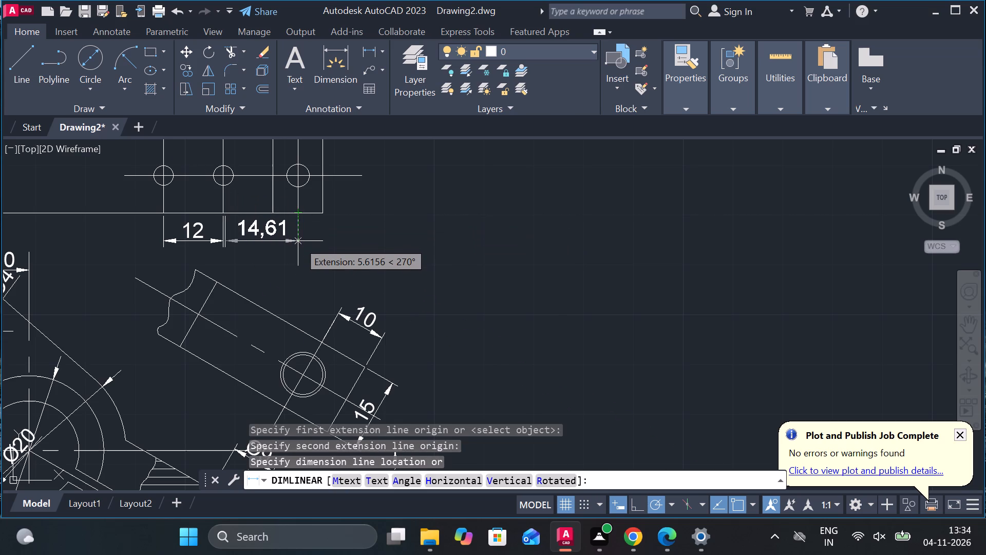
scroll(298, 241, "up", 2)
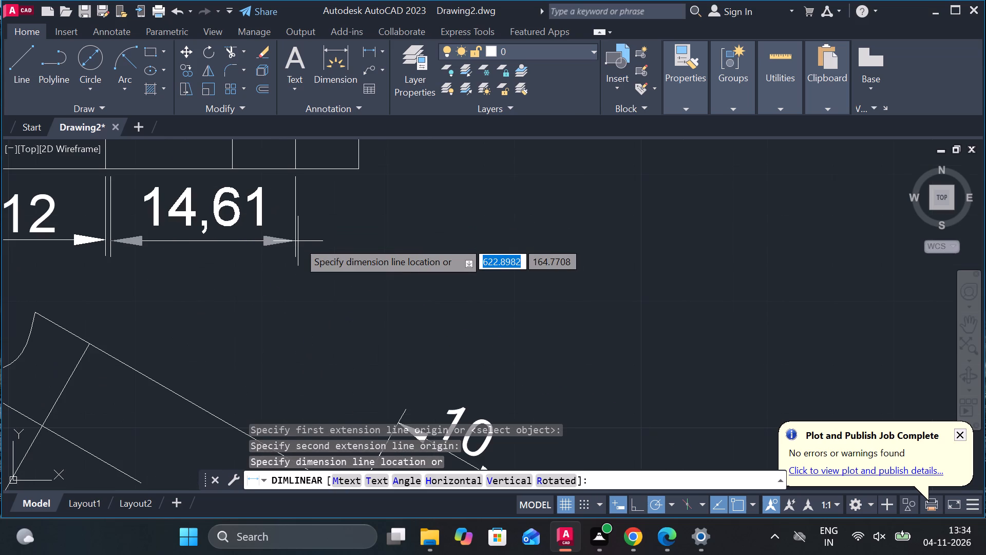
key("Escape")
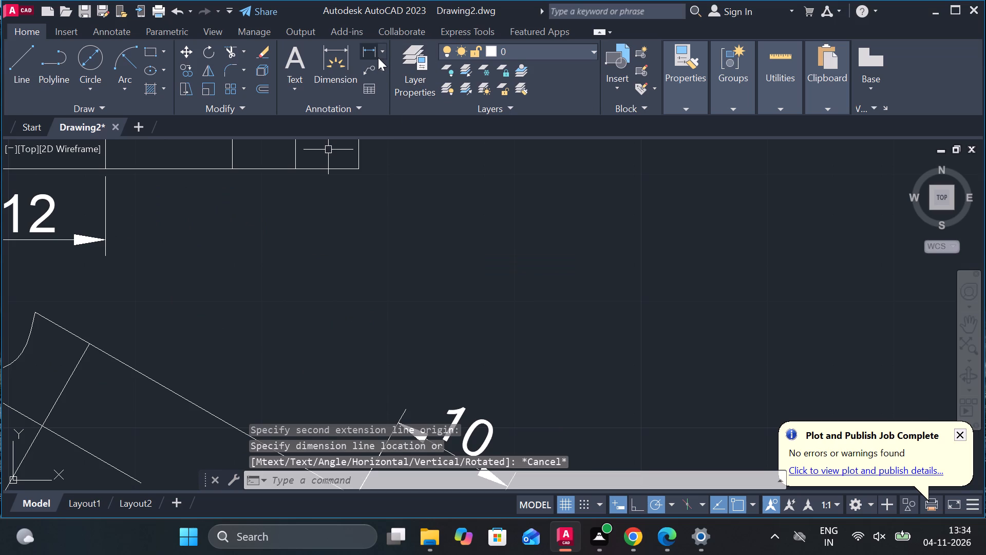
Dimension the horizontal distance from the middle circle's vertical to the 4.5 circle's vertical, aligned with the adjacent dimension below the rectangle.
left_click(372, 55)
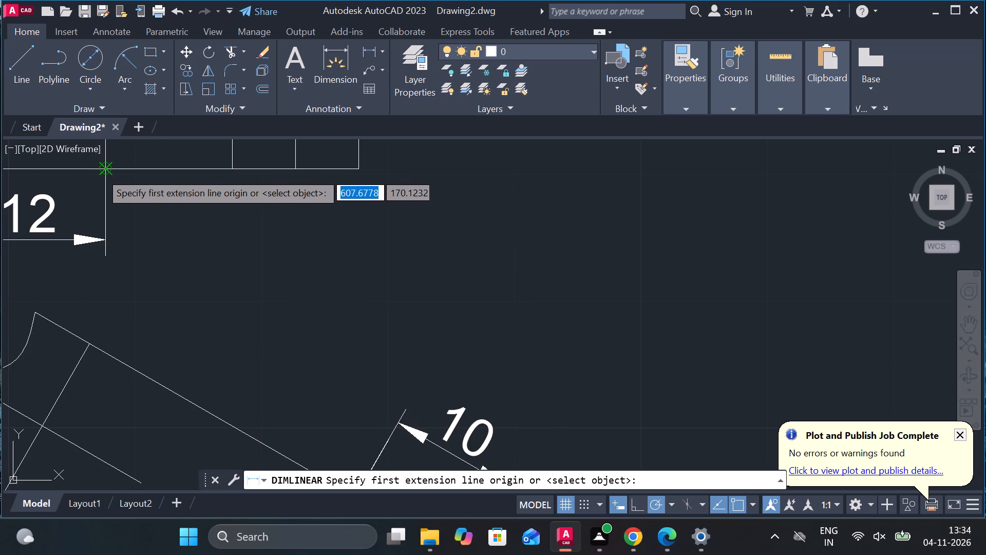
left_click(105, 171)
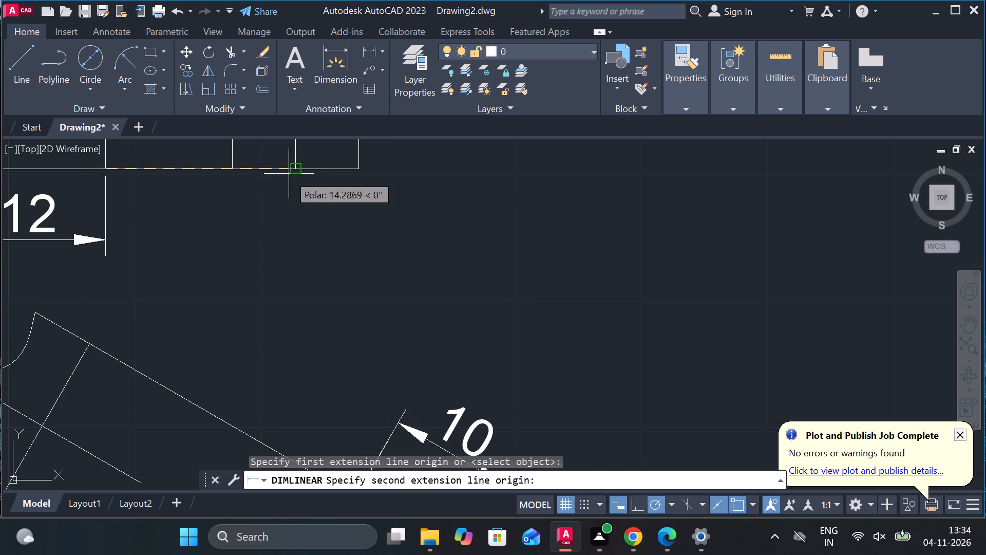
left_click(291, 173)
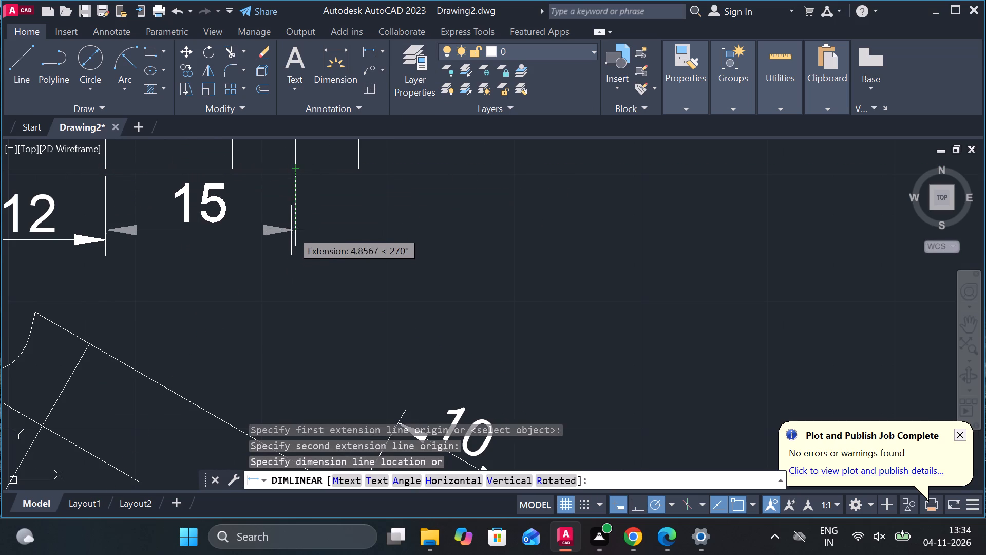
left_click(111, 241)
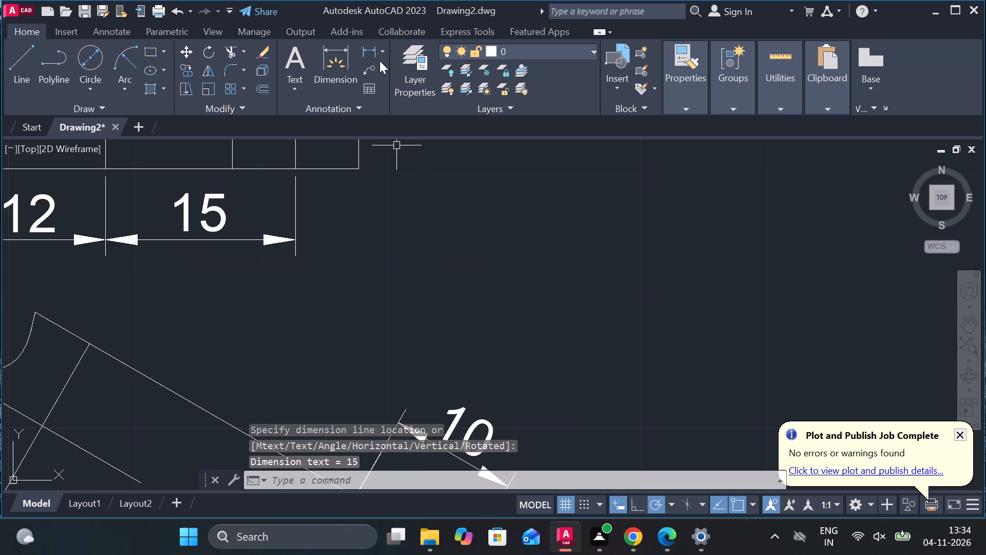
Dimension the horizontal distance from the 4.5 circle's vertical to the rectangle's right edge, aligned with the other dimensions below it.
left_click(369, 50)
left_click(297, 166)
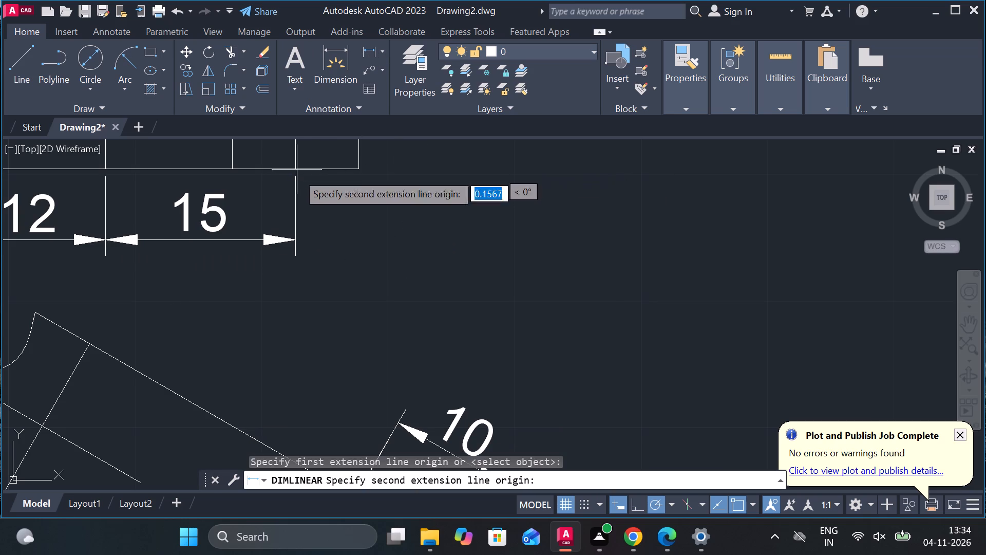
left_click(359, 175)
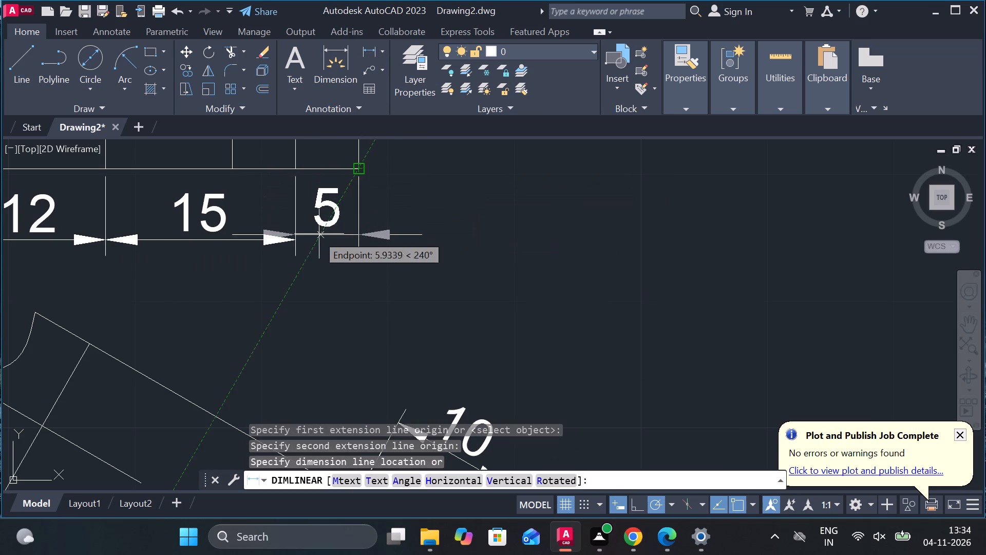
left_click(293, 243)
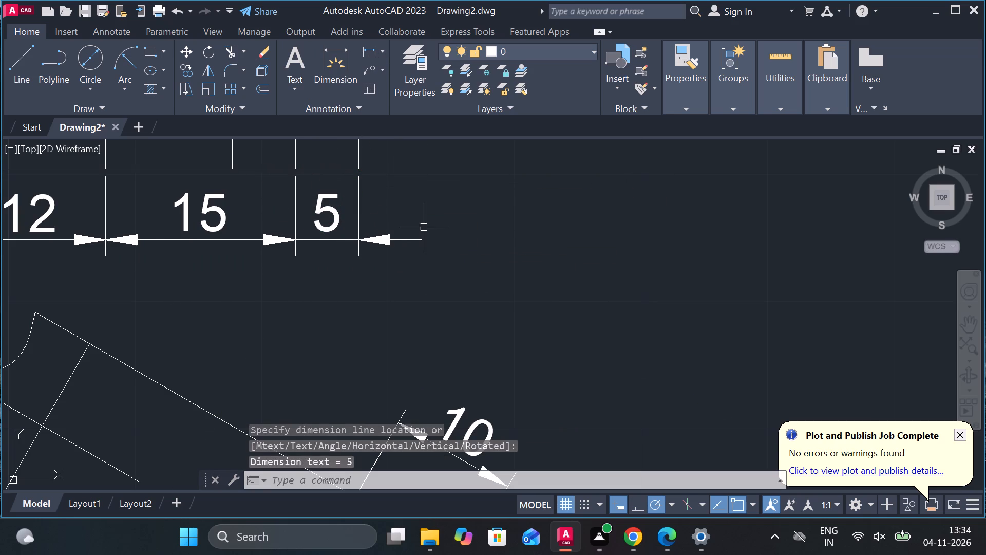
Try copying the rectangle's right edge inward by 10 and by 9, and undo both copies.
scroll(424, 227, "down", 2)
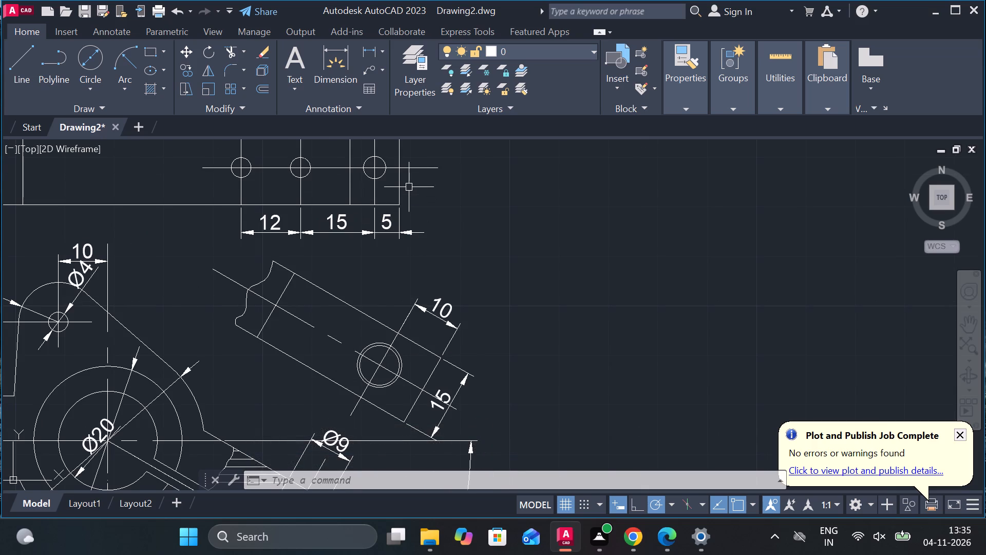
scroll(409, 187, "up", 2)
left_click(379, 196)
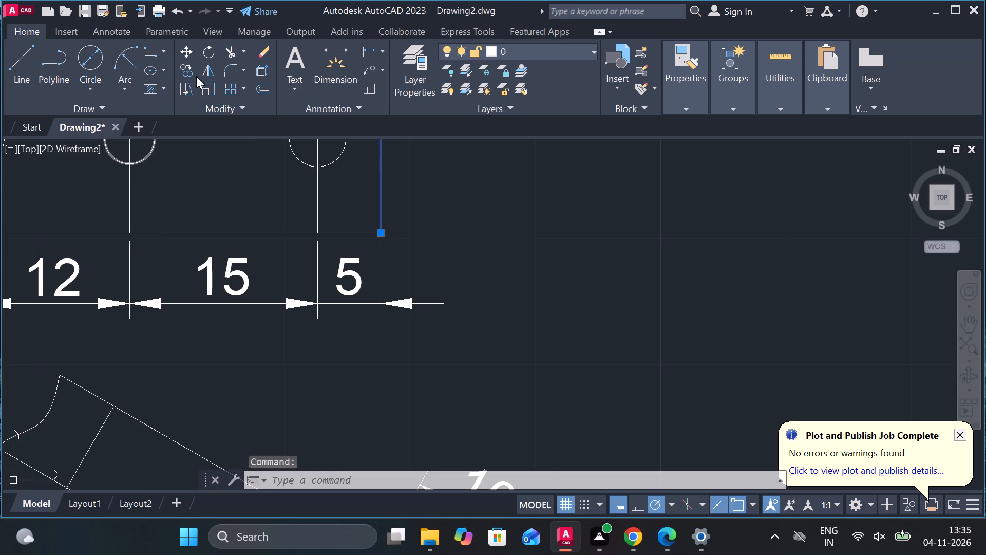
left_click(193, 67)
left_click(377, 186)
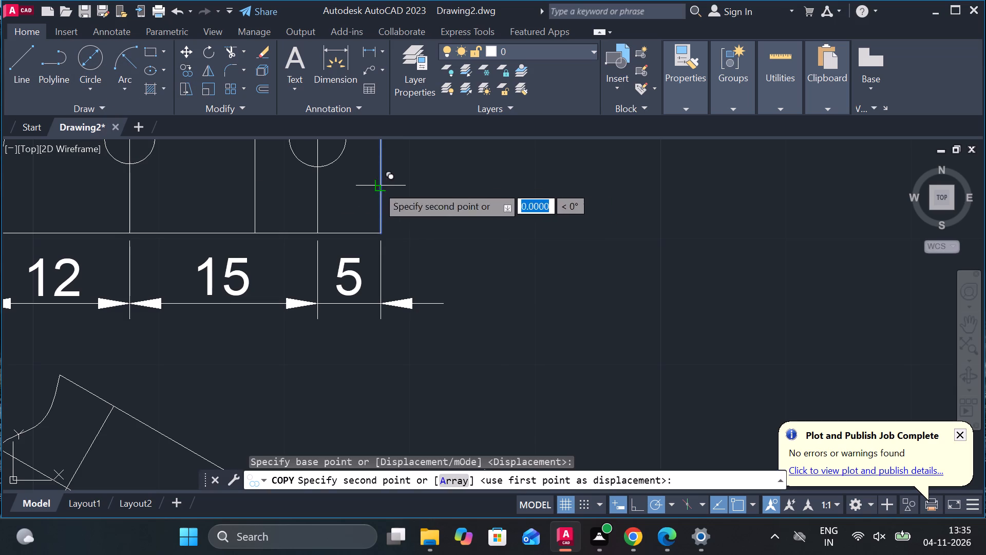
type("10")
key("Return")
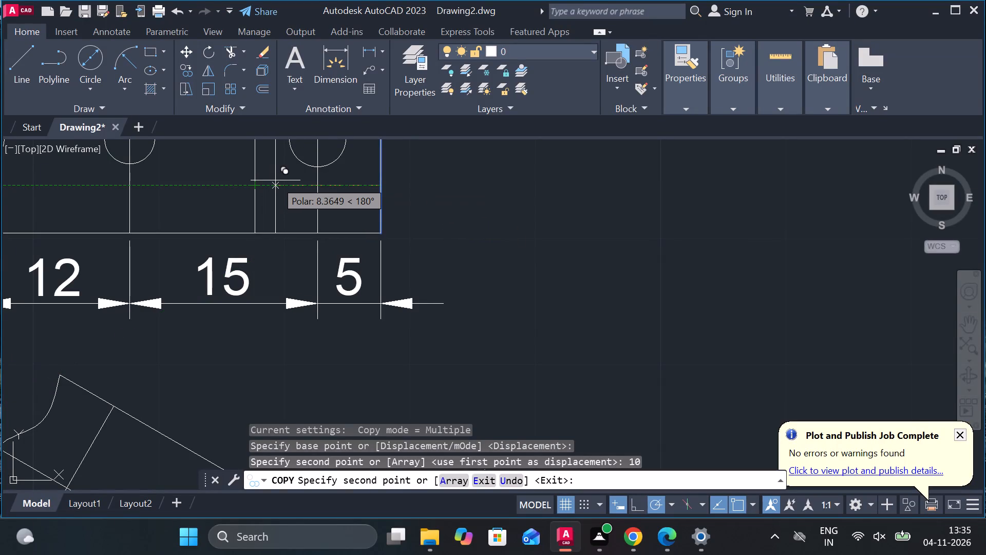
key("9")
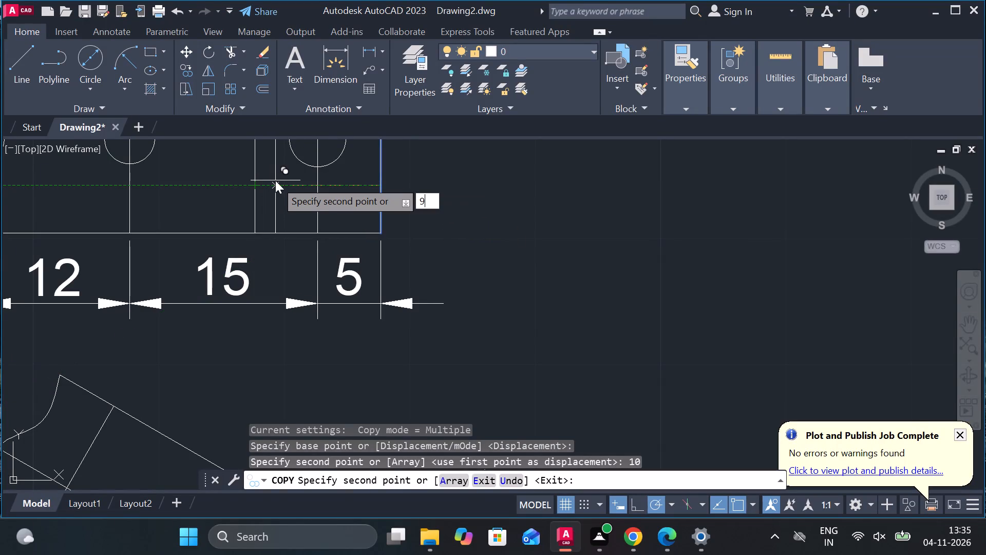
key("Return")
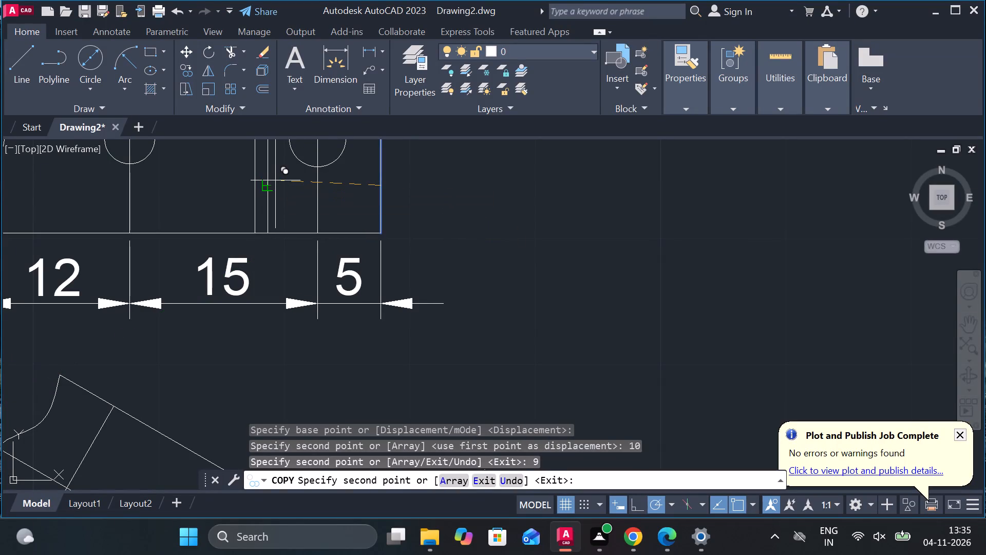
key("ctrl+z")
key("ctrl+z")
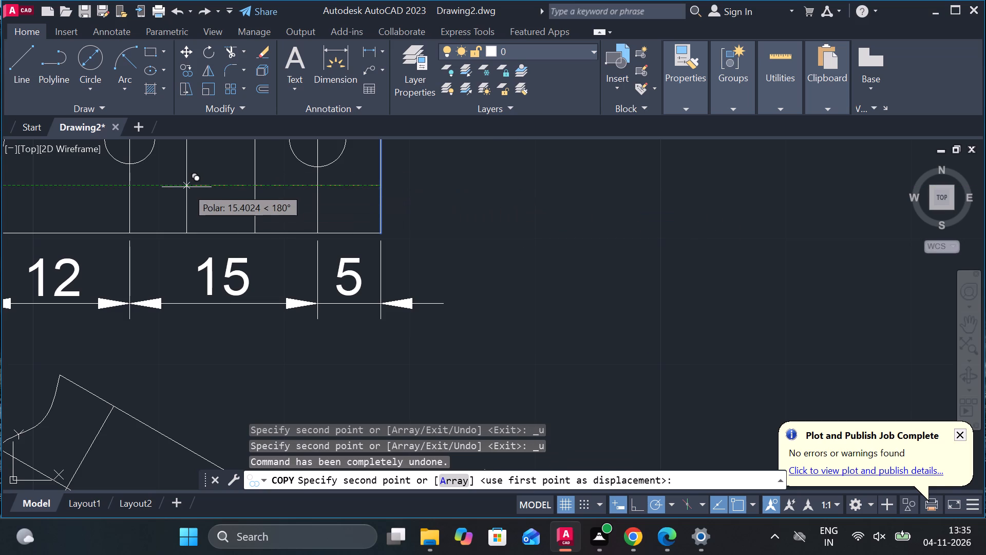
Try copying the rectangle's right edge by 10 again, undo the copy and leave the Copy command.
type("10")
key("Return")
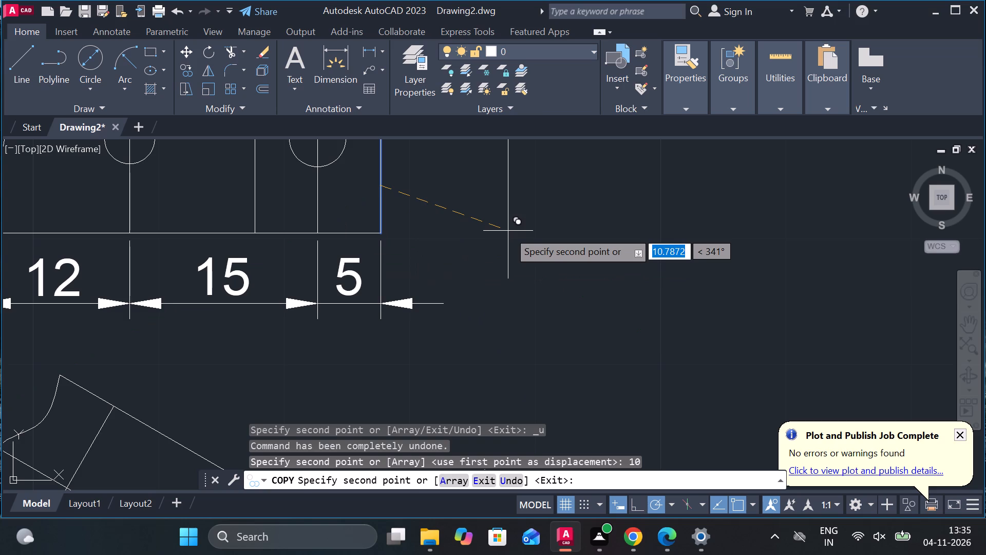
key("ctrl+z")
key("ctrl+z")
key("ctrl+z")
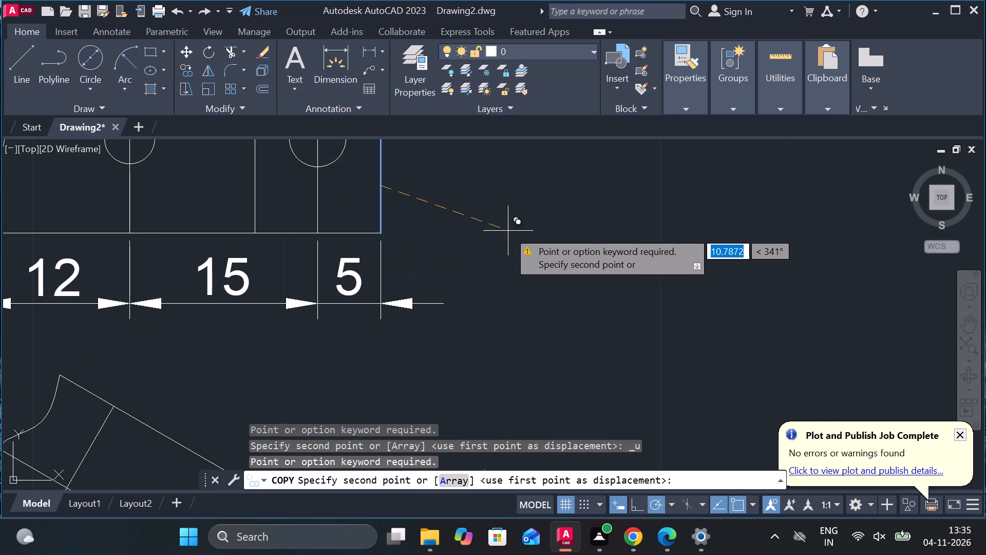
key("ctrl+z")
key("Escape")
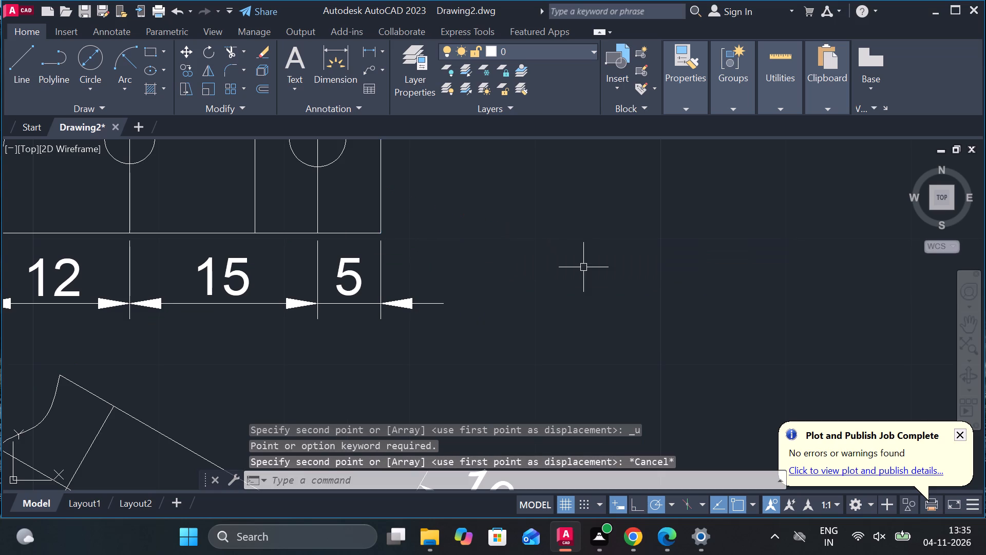
Dimension the rectangle's overall length from its upper-left to upper-right corner, placing the linear dimension above the view.
scroll(374, 194, "down", 3)
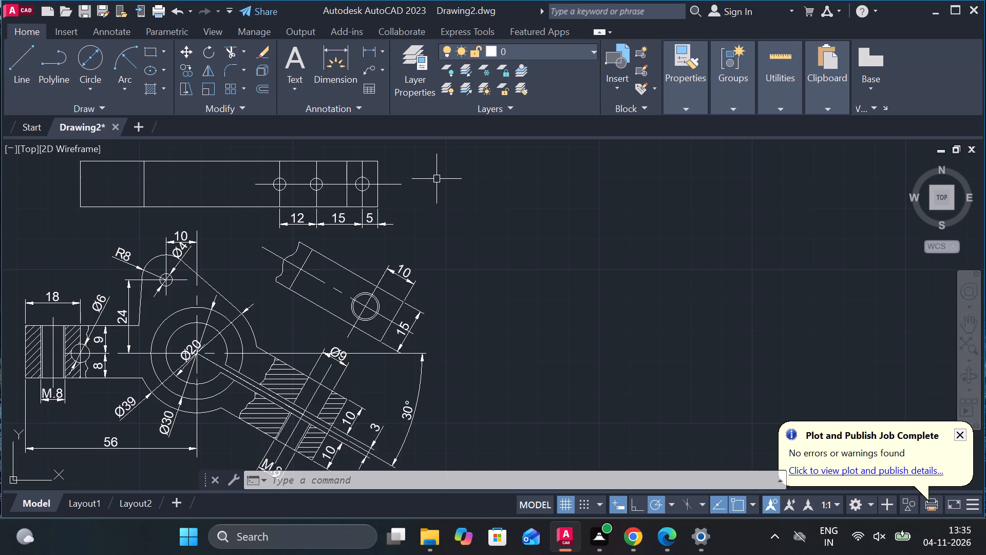
scroll(430, 181, "down", 1)
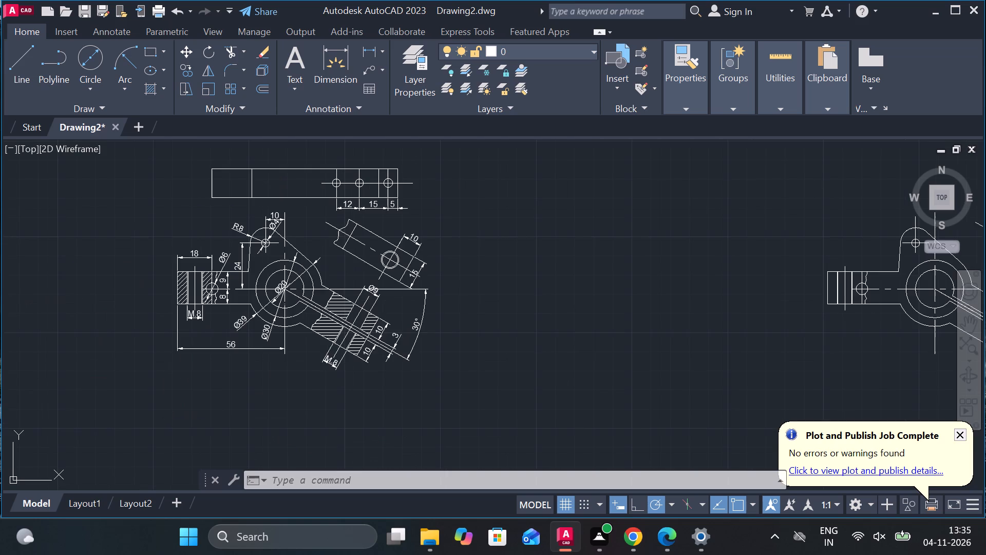
left_click(35, 64)
left_click(370, 52)
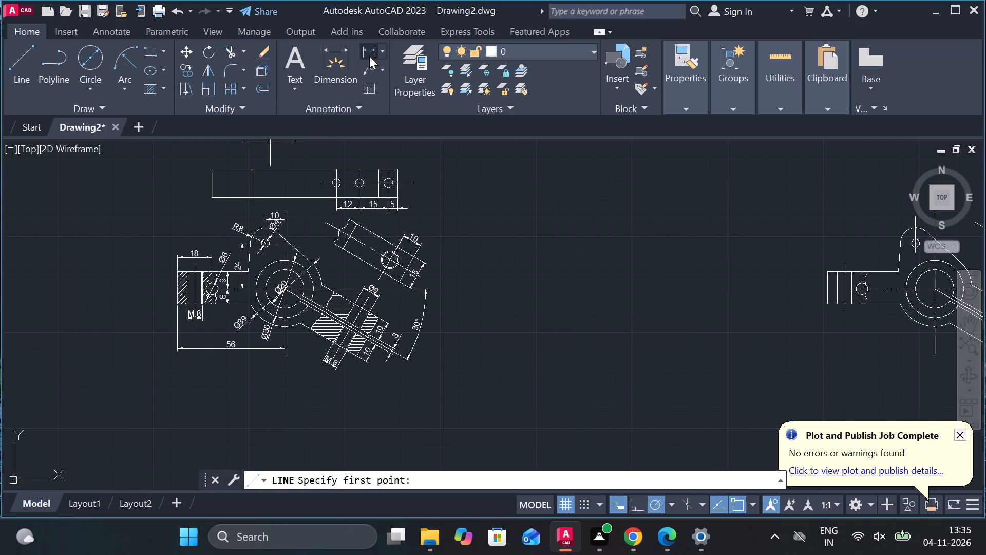
left_click(208, 166)
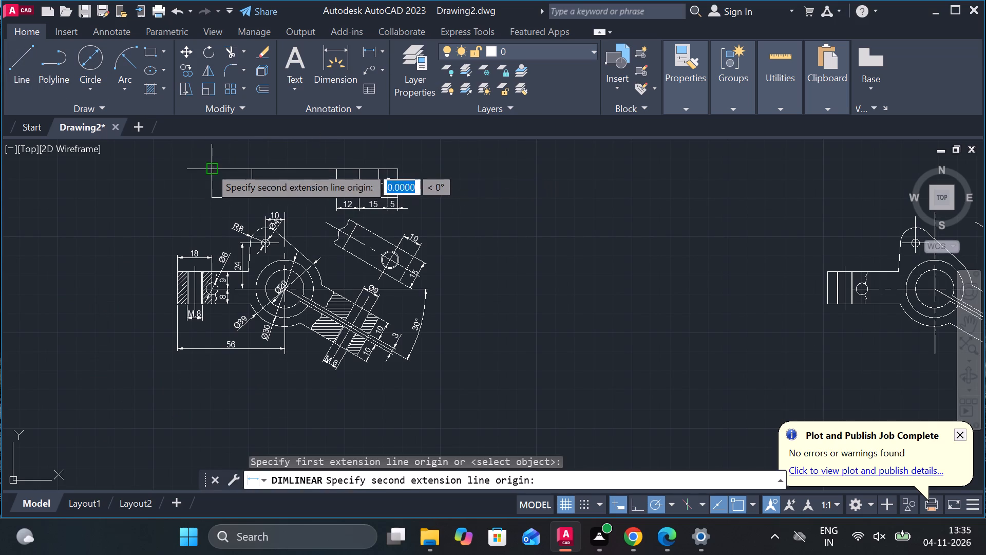
left_click(399, 170)
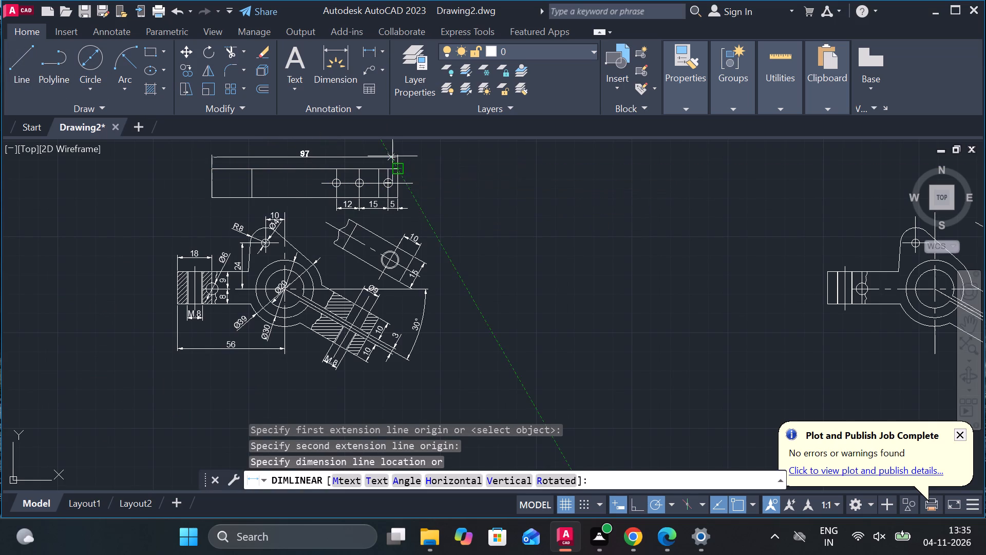
scroll(391, 157, "up", 1)
scroll(324, 324, "down", 1)
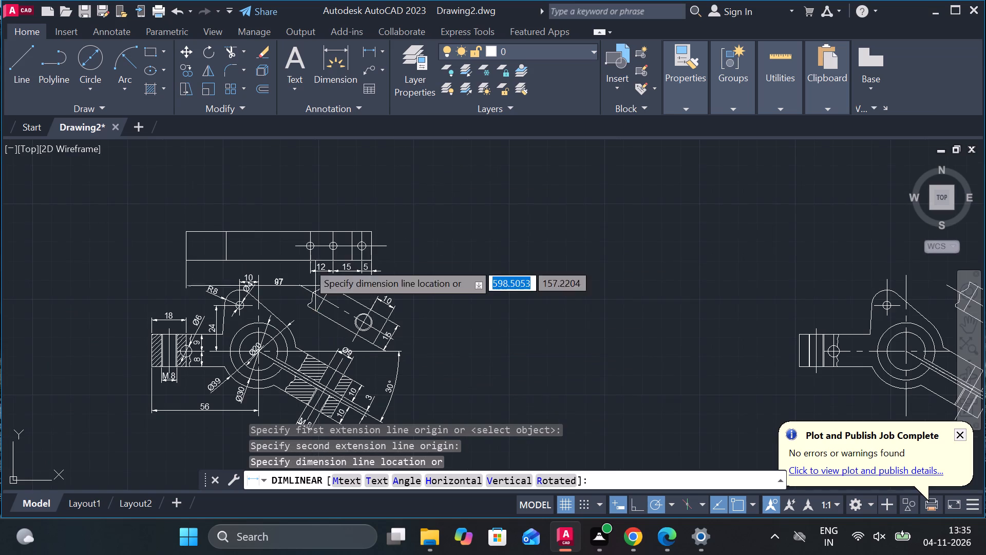
left_click(305, 212)
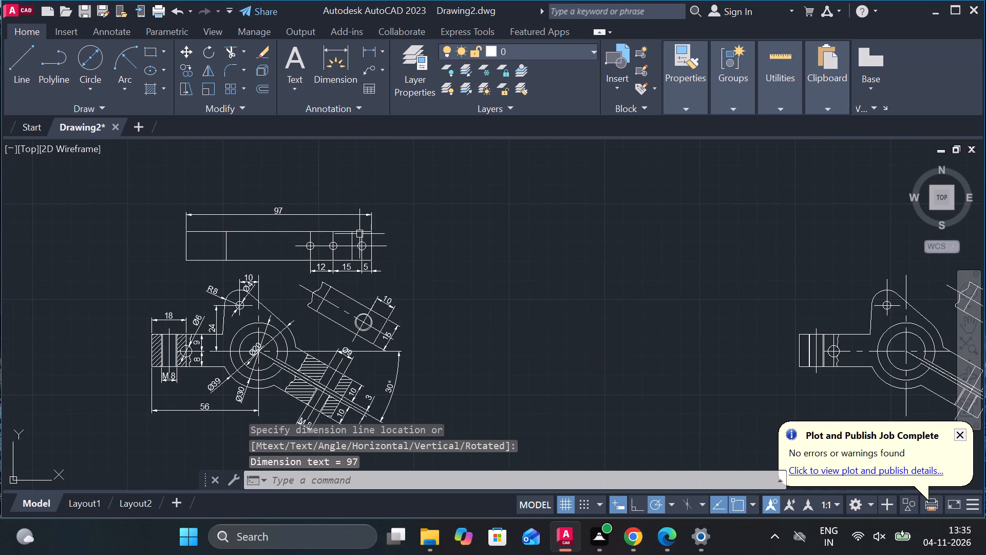
Dimension the rectangle's height between its lower and upper edges, placing the vertical dimension inside the view beside the left inner vertical.
left_click(370, 51)
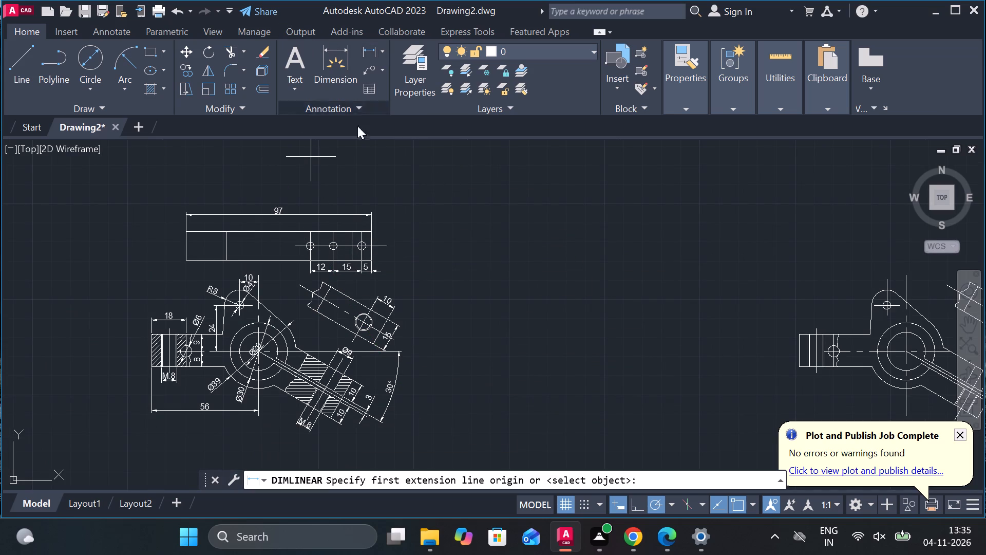
left_click(256, 256)
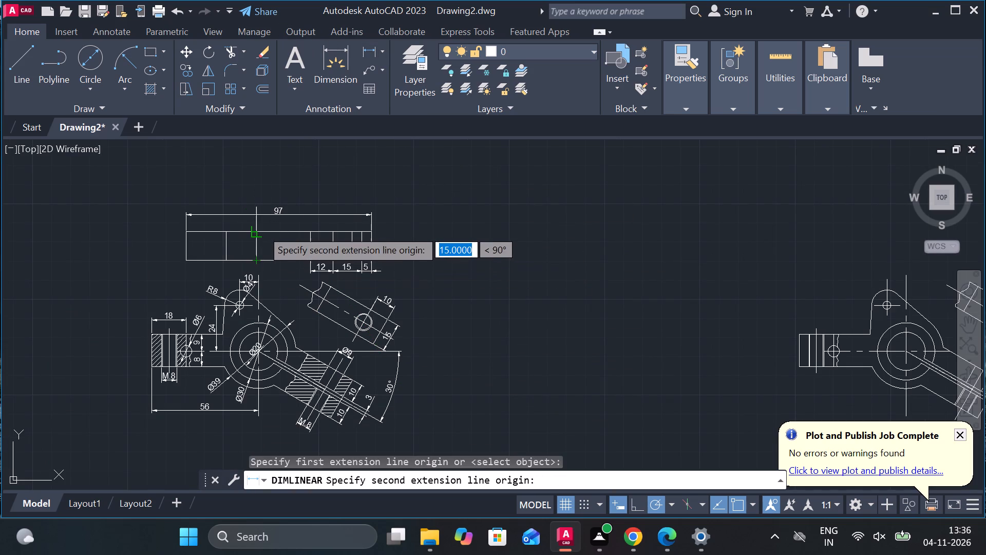
left_click(261, 229)
left_click(250, 244)
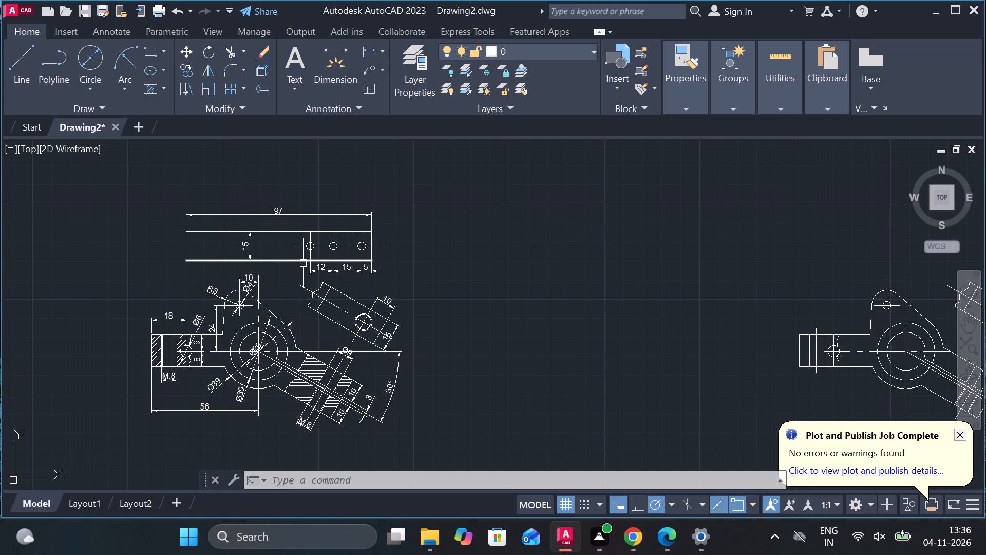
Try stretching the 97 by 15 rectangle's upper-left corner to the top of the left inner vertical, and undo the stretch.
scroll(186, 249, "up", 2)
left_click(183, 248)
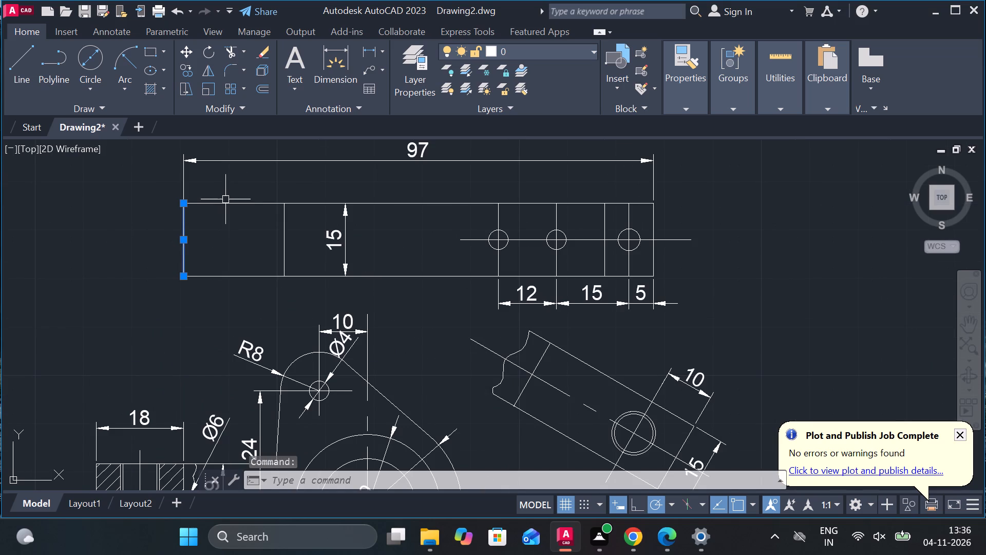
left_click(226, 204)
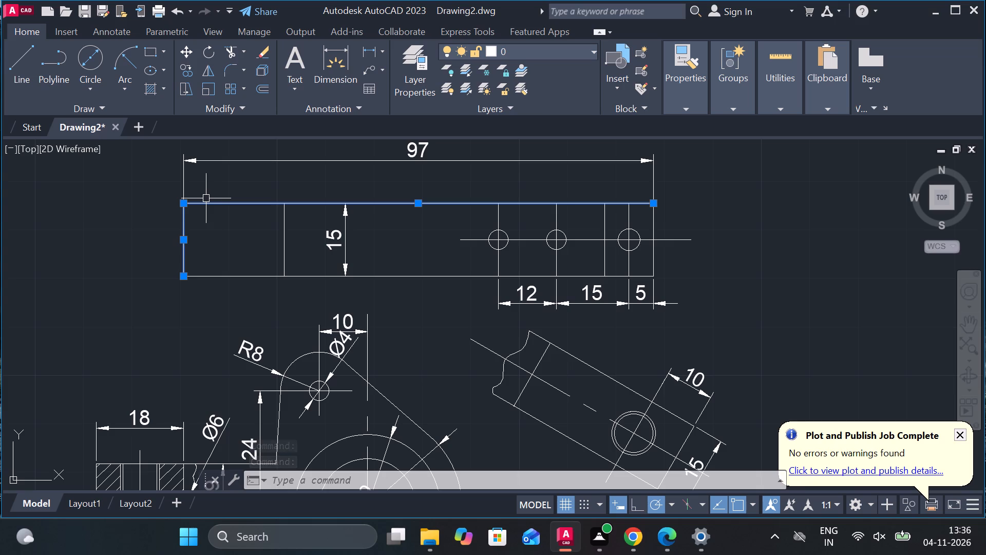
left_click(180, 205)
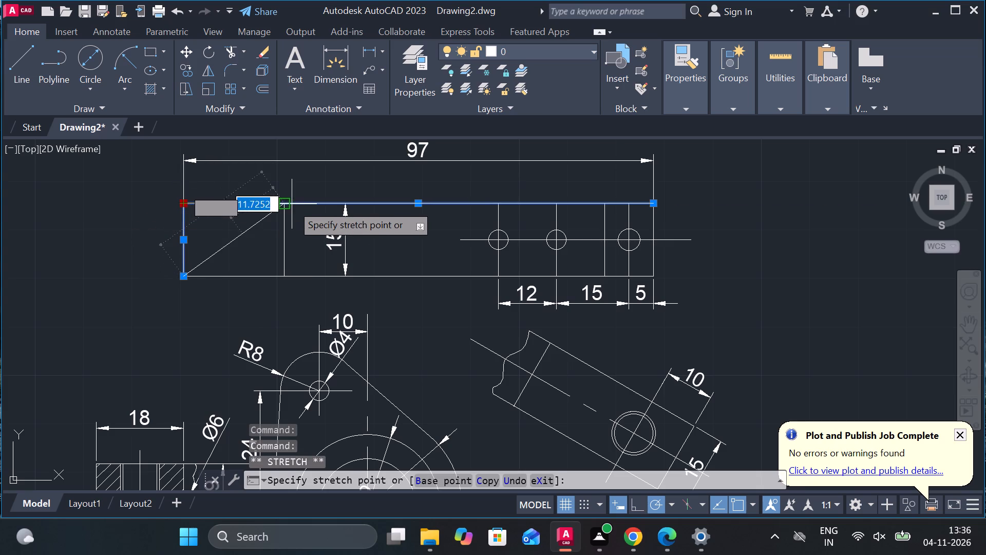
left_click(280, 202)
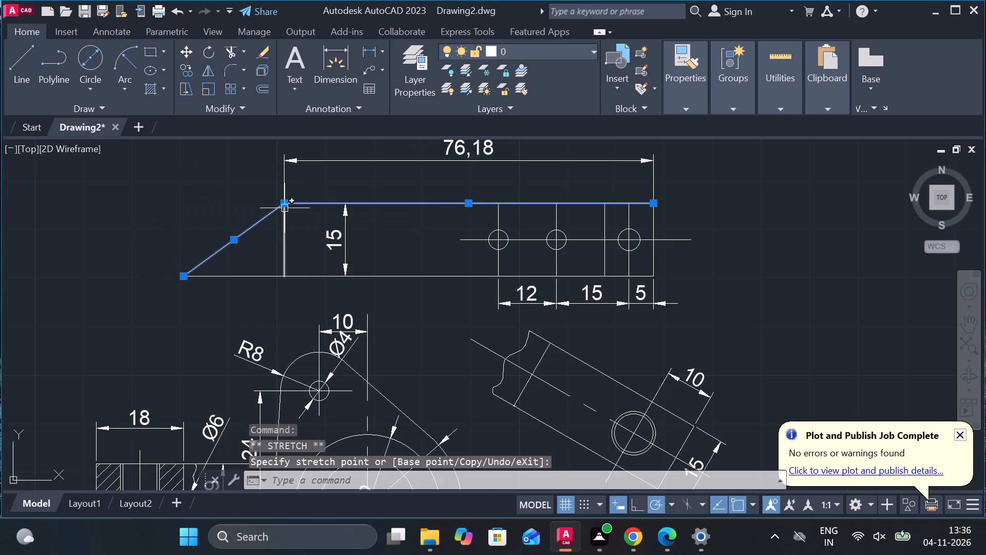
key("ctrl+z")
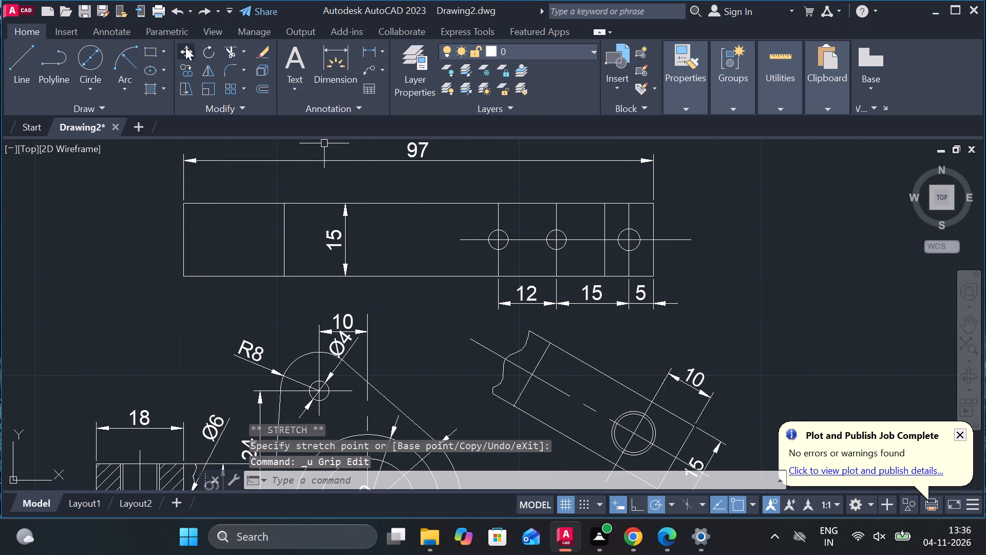
Trim the rectangle's upper and lower edges outside the left inner vertical and outside the rightmost solid inner vertical near the end hole.
left_click(235, 49)
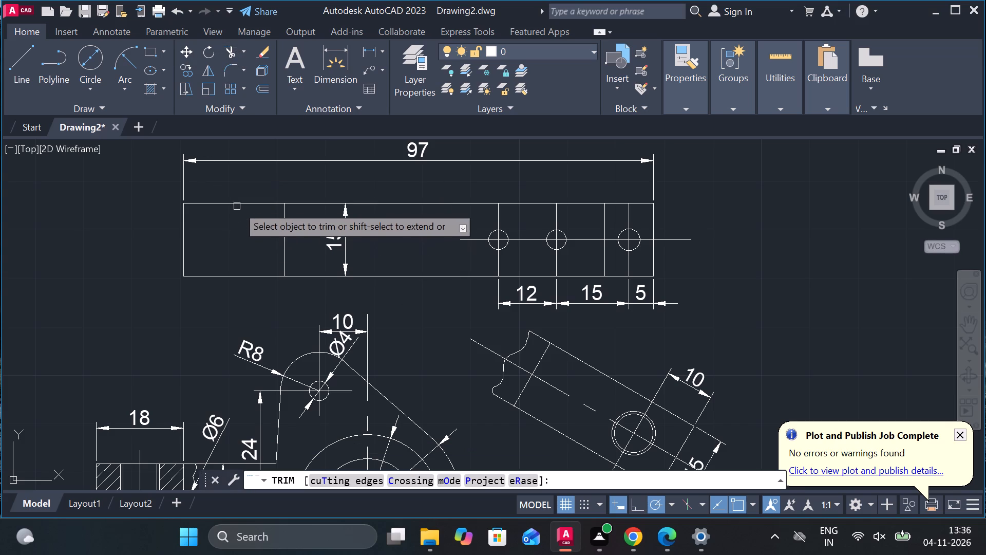
left_click(238, 203)
left_click(234, 276)
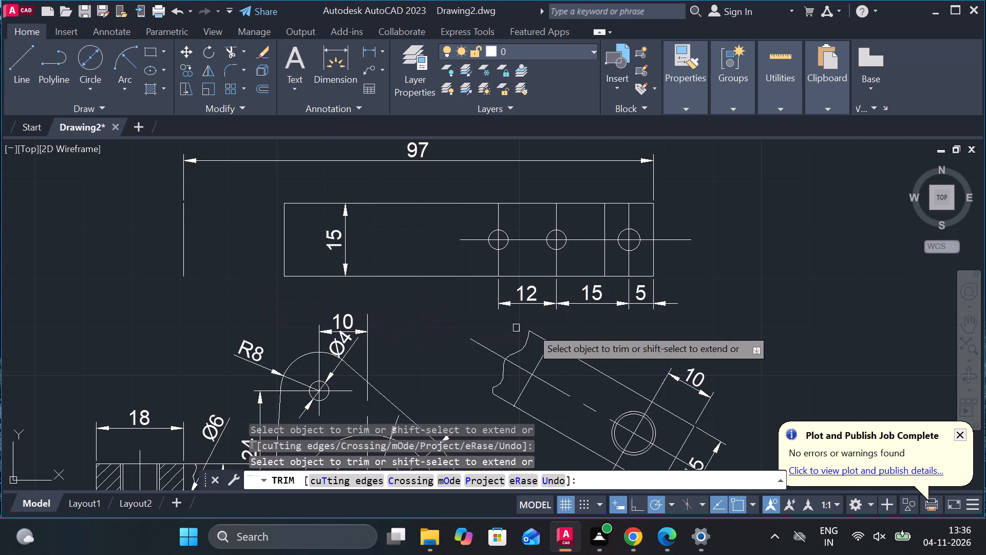
left_click(617, 205)
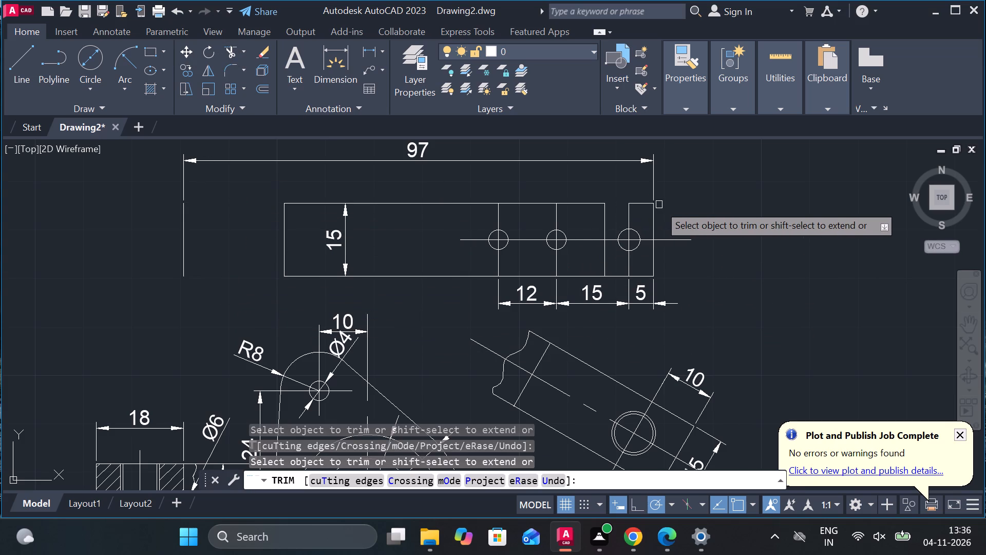
left_click(646, 205)
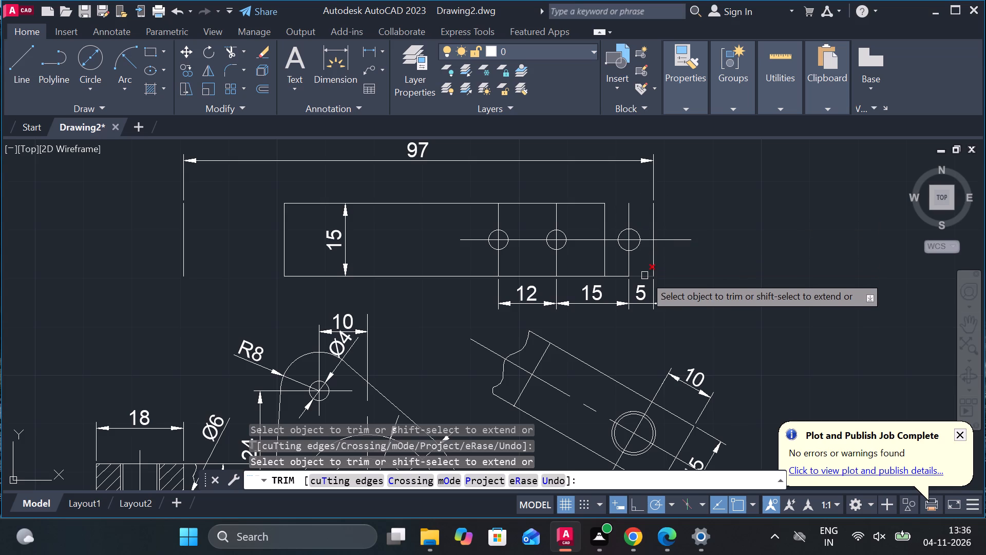
left_click(644, 275)
left_click(614, 274)
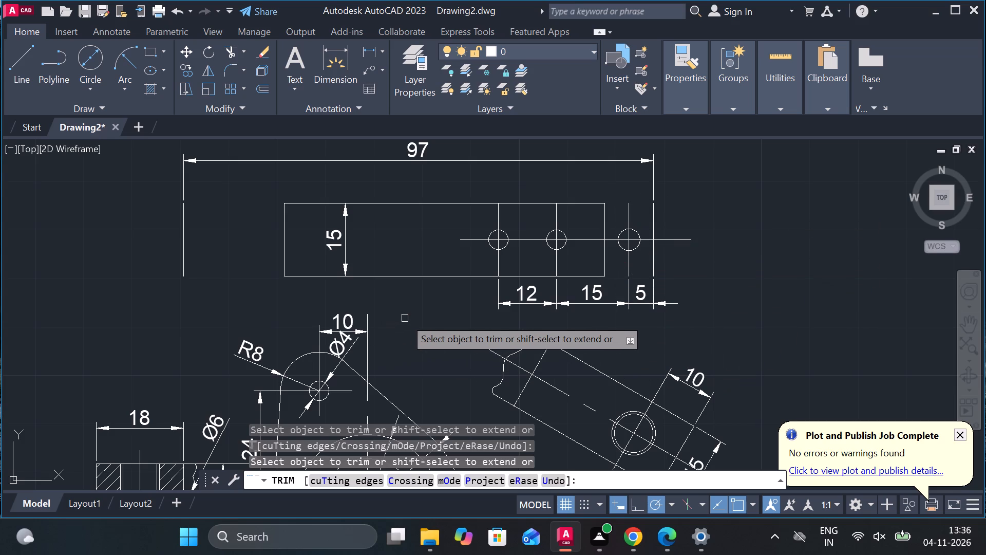
key("Escape")
key("grave")
key("Escape")
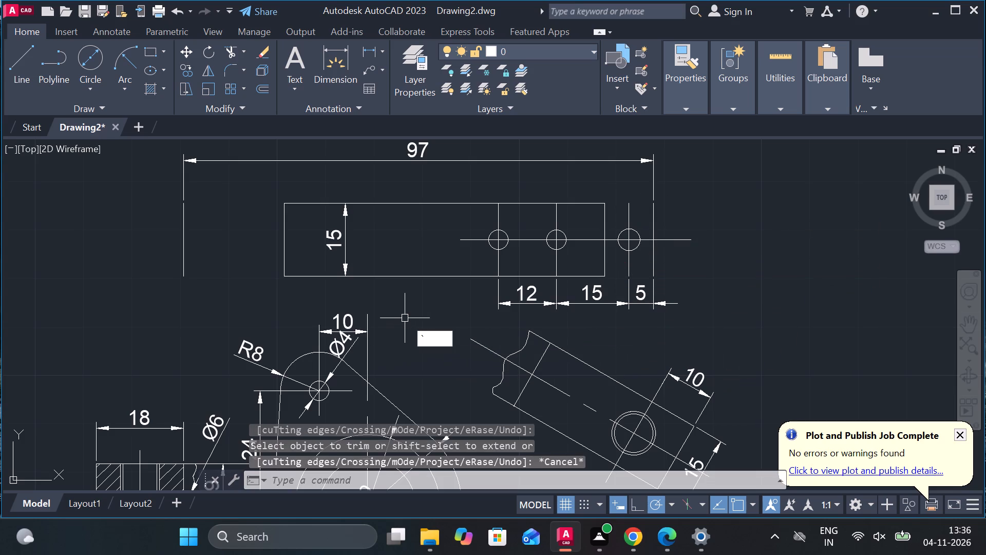
Draw separate upper and lower edge lines from the left inner vertical's ends to the rectangle's left edge.
left_click(15, 52)
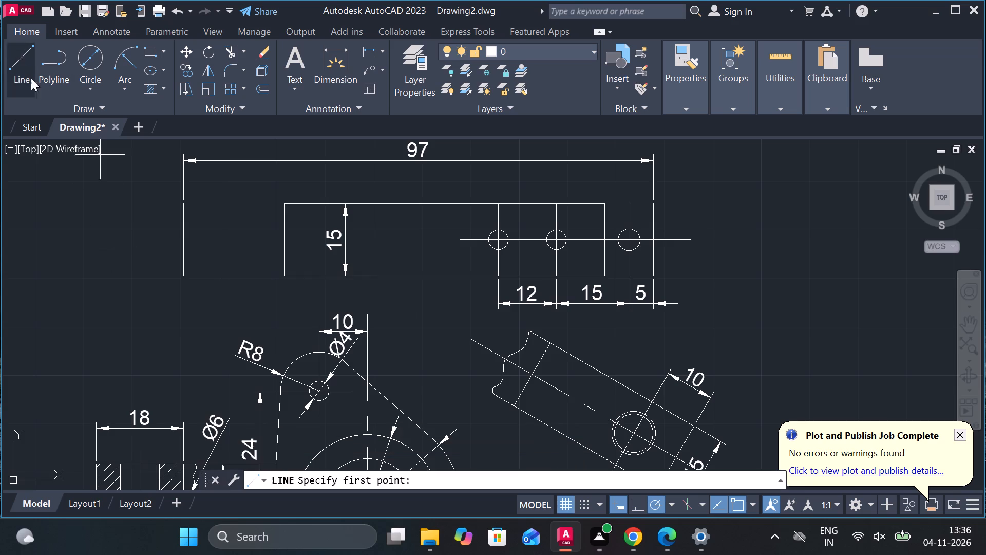
left_click(285, 206)
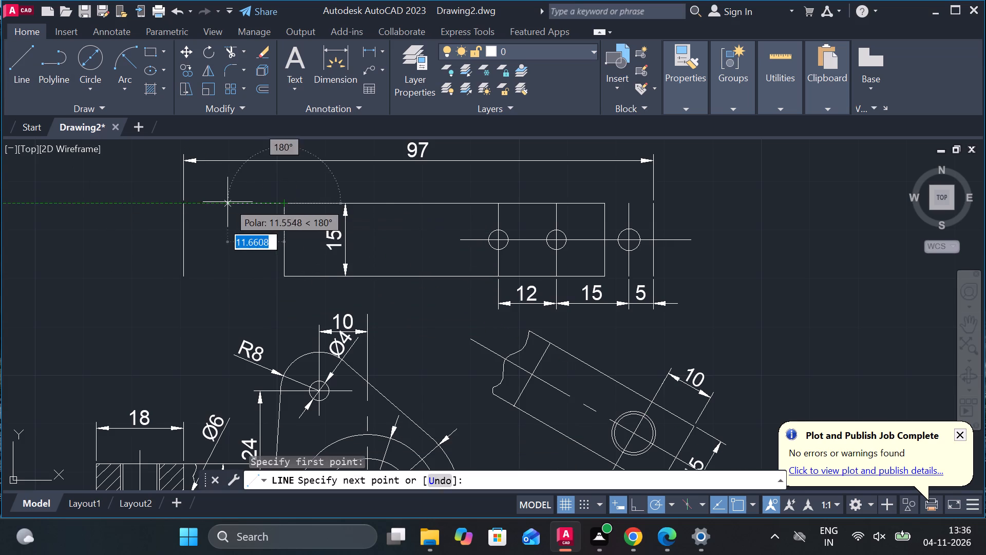
left_click(184, 201)
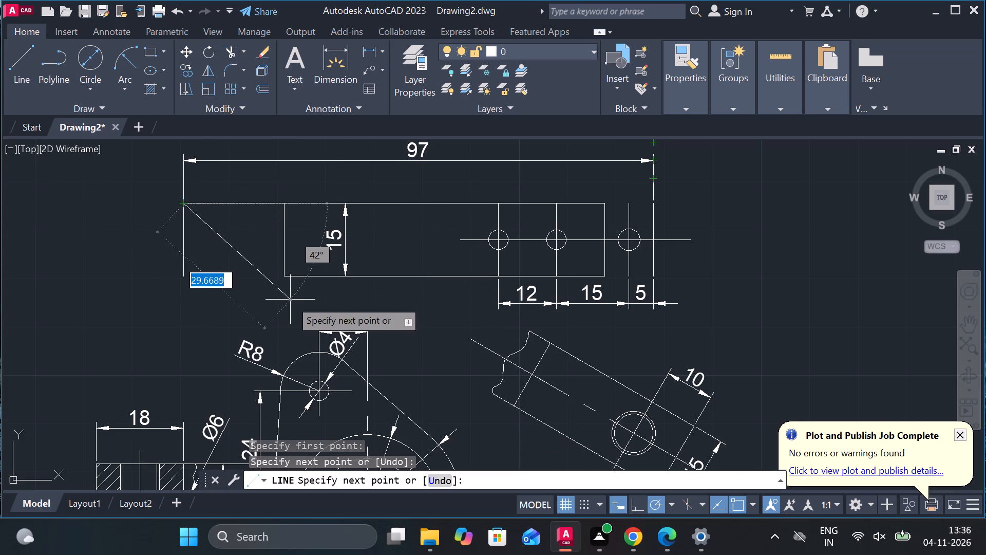
key("Escape")
key("space")
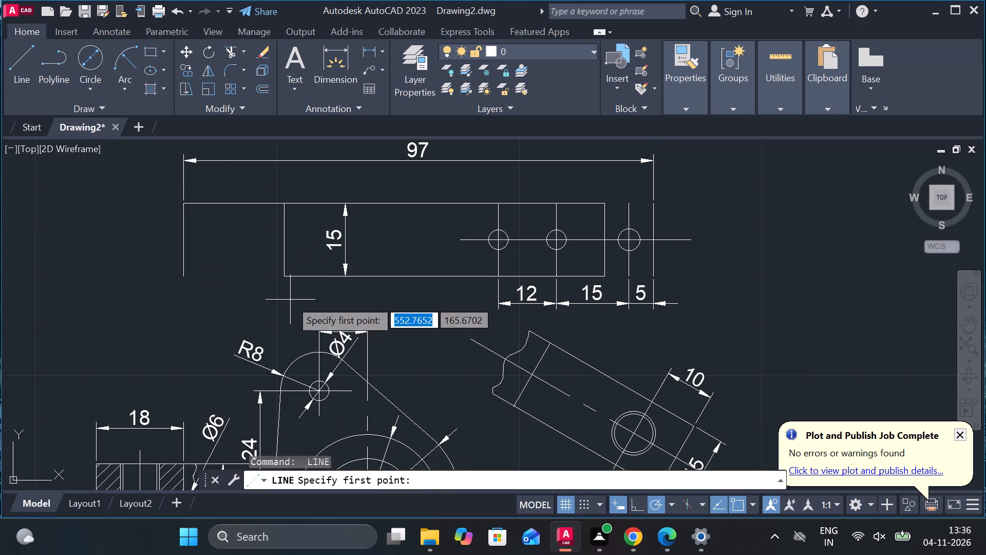
left_click(282, 278)
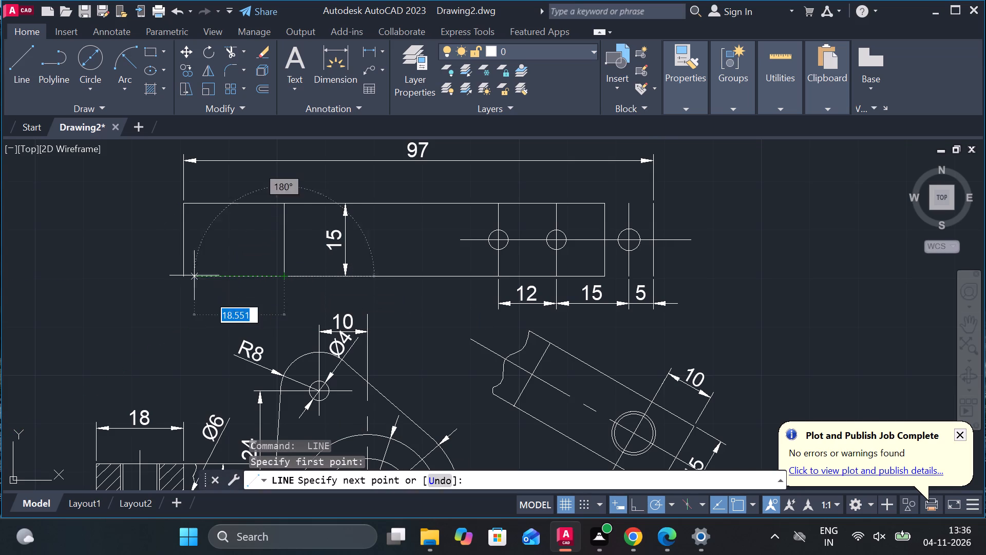
left_click(186, 273)
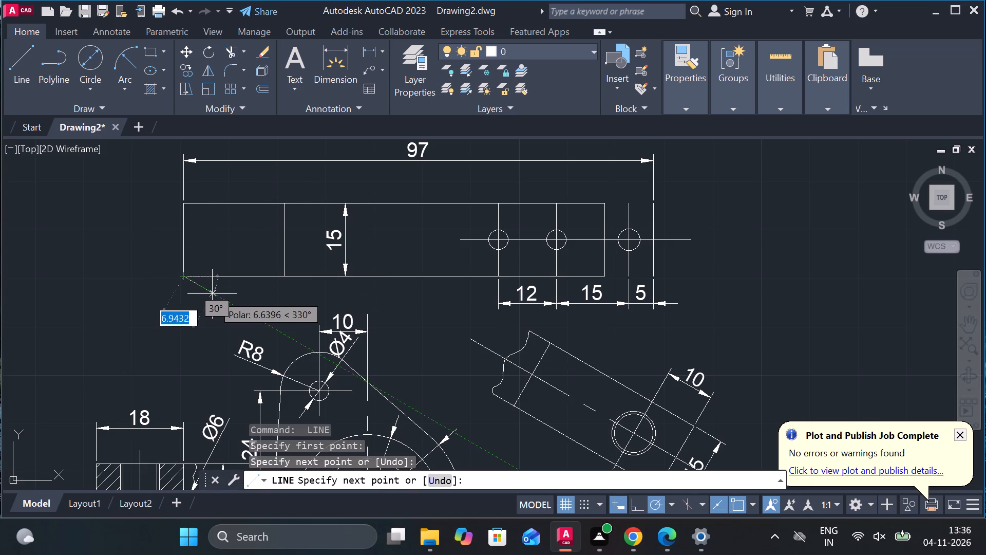
key("Escape")
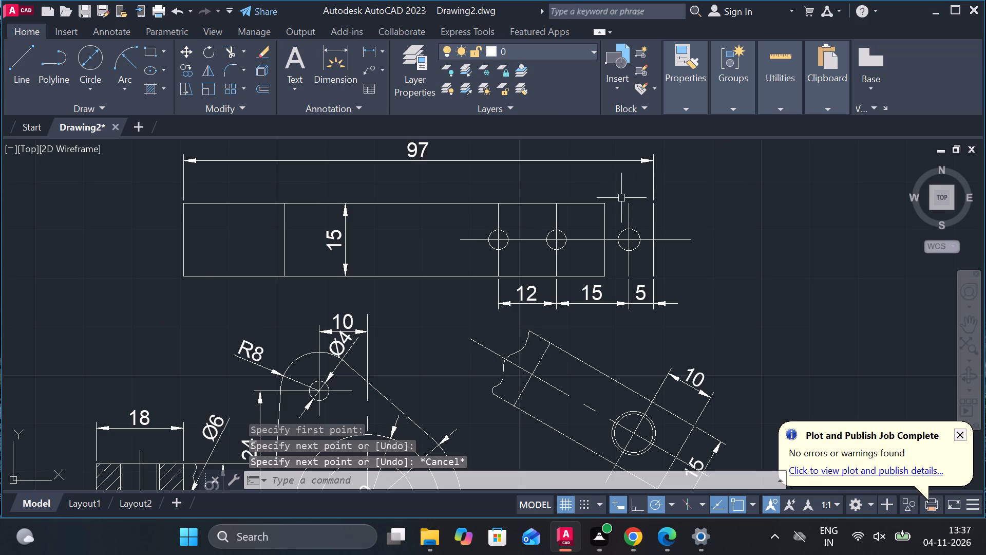
Draw separate upper and lower edge lines from the inner vertical before the end hole to the rectangle's right edge.
key("space")
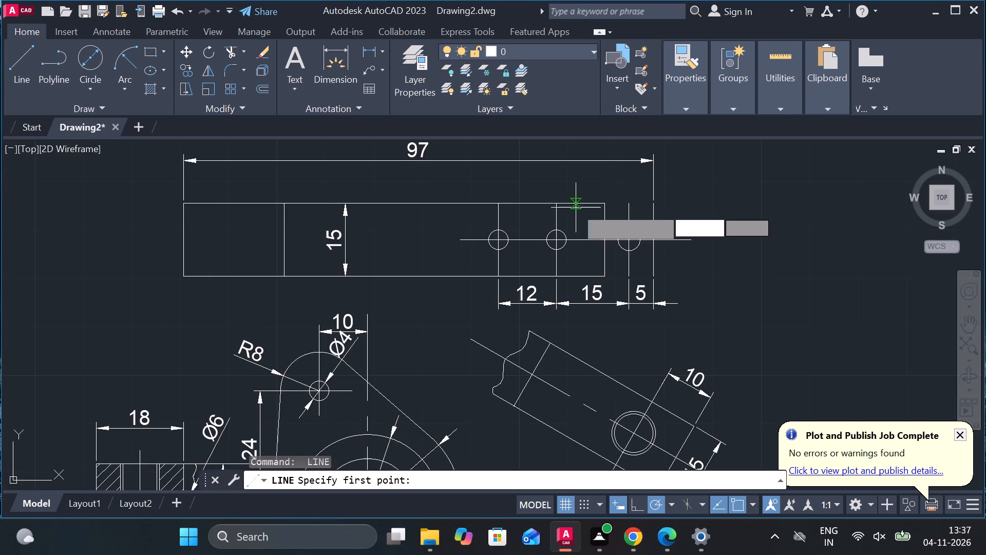
left_click(609, 199)
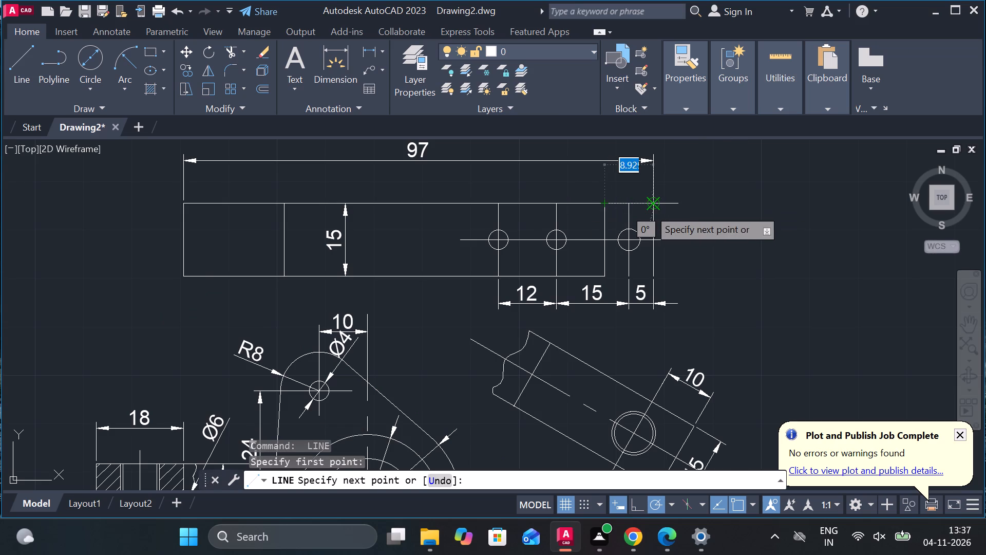
left_click(654, 201)
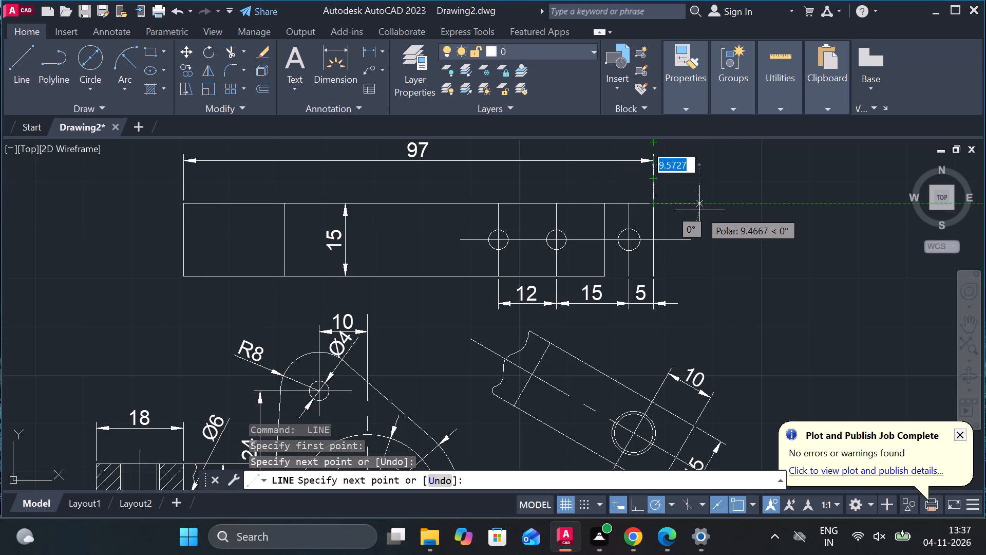
key("Escape")
key("space")
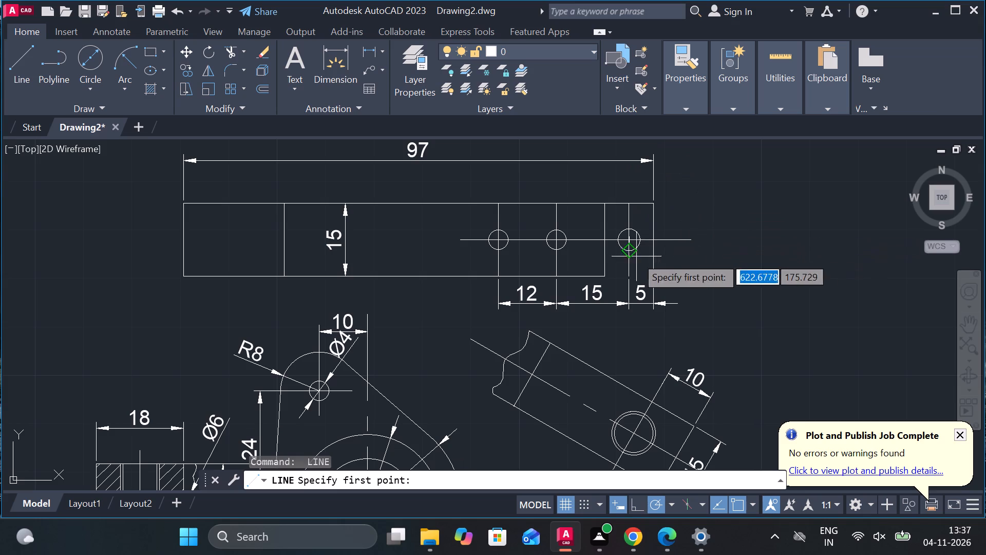
left_click(604, 271)
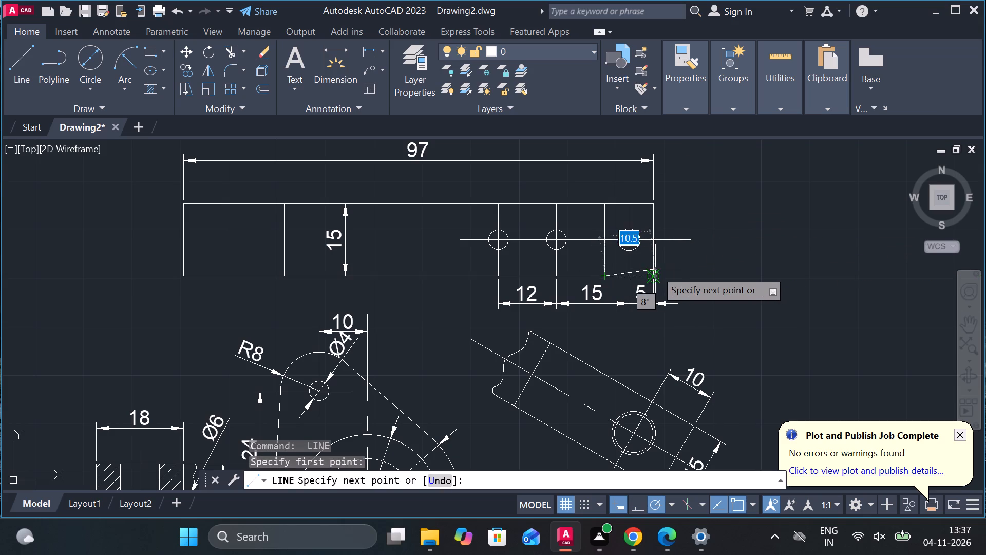
left_click(655, 276)
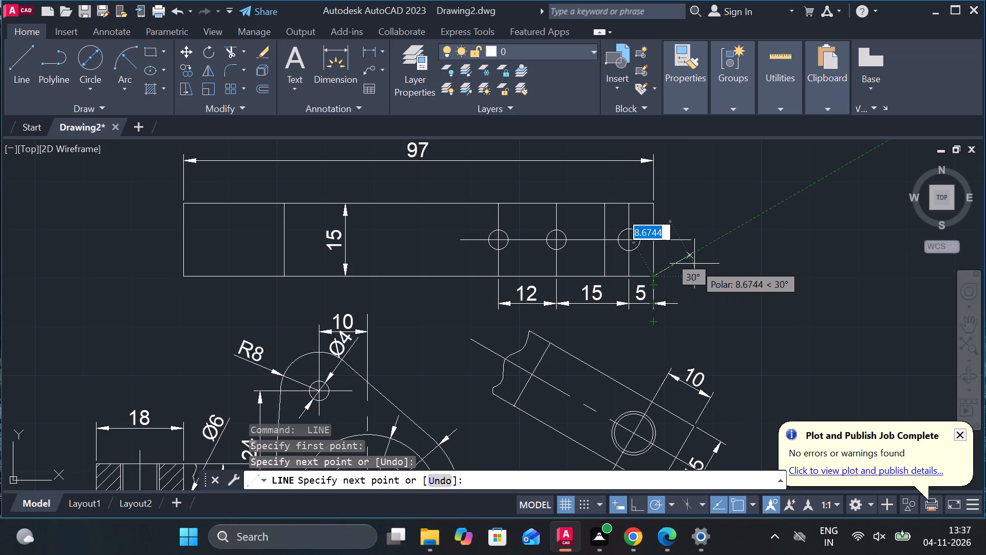
key("Escape")
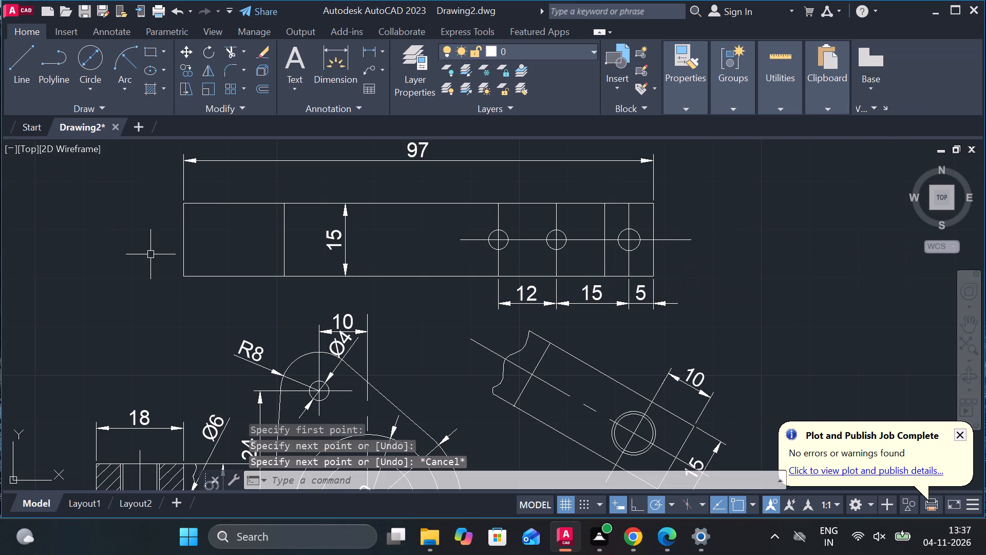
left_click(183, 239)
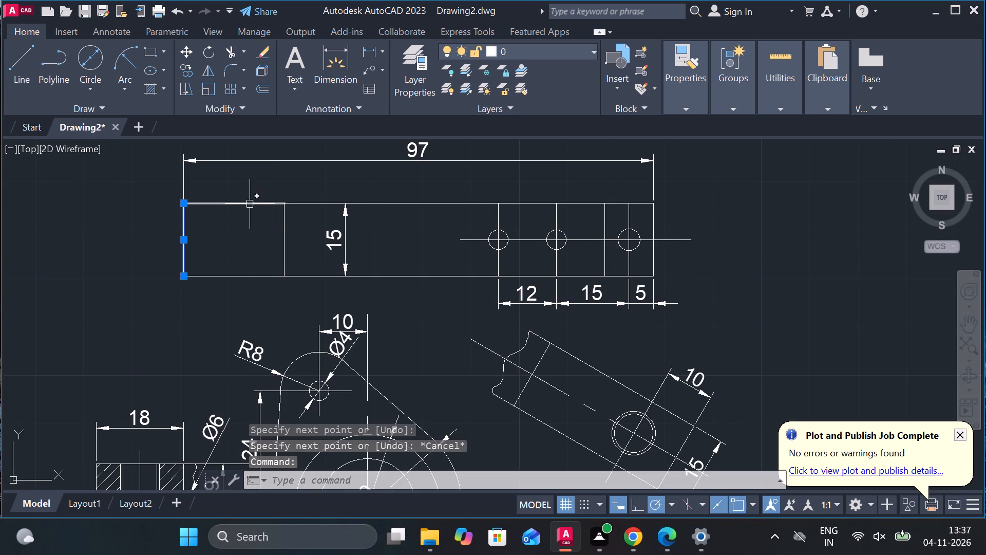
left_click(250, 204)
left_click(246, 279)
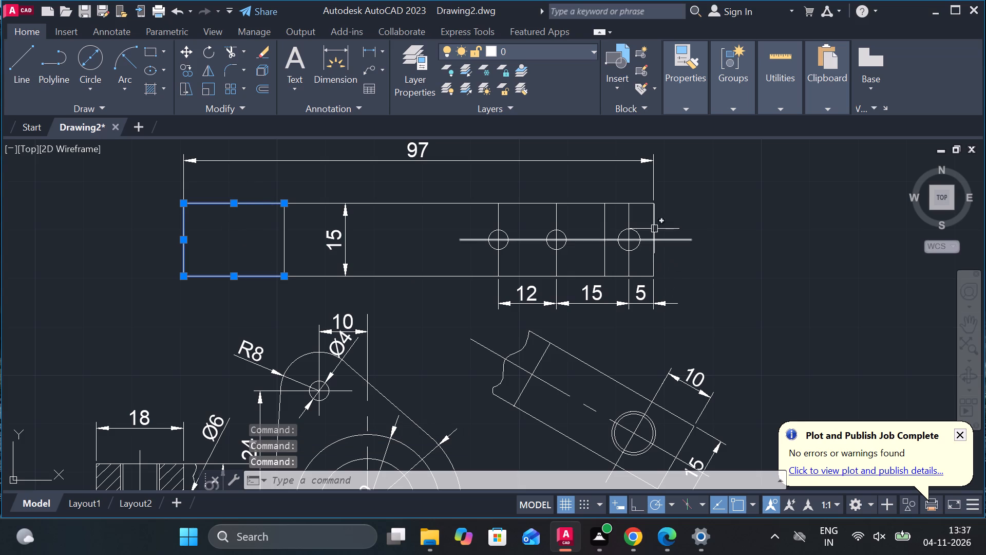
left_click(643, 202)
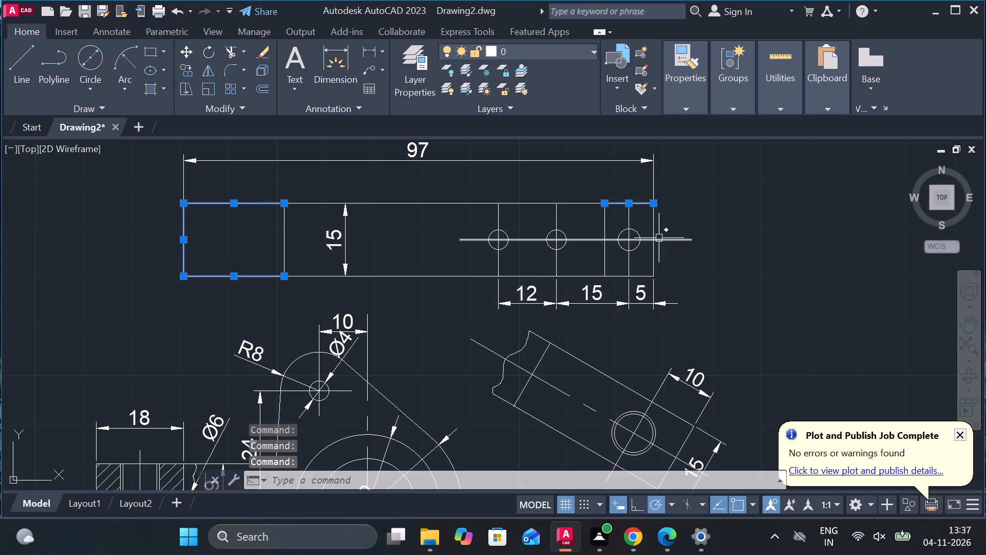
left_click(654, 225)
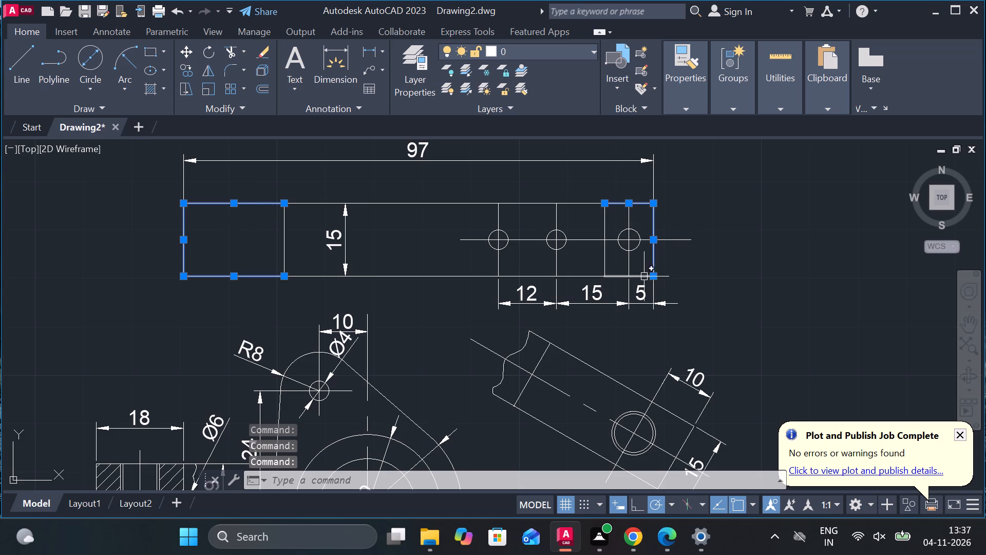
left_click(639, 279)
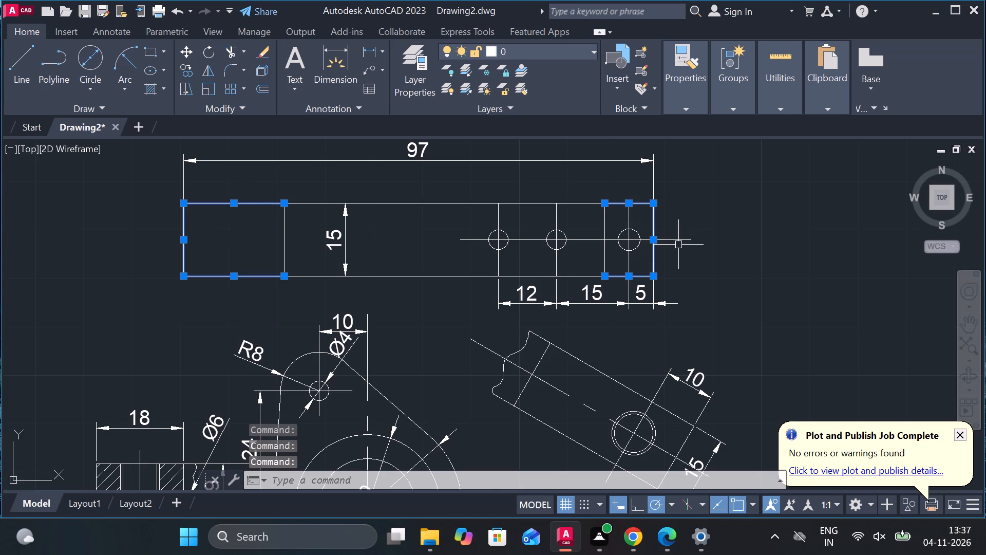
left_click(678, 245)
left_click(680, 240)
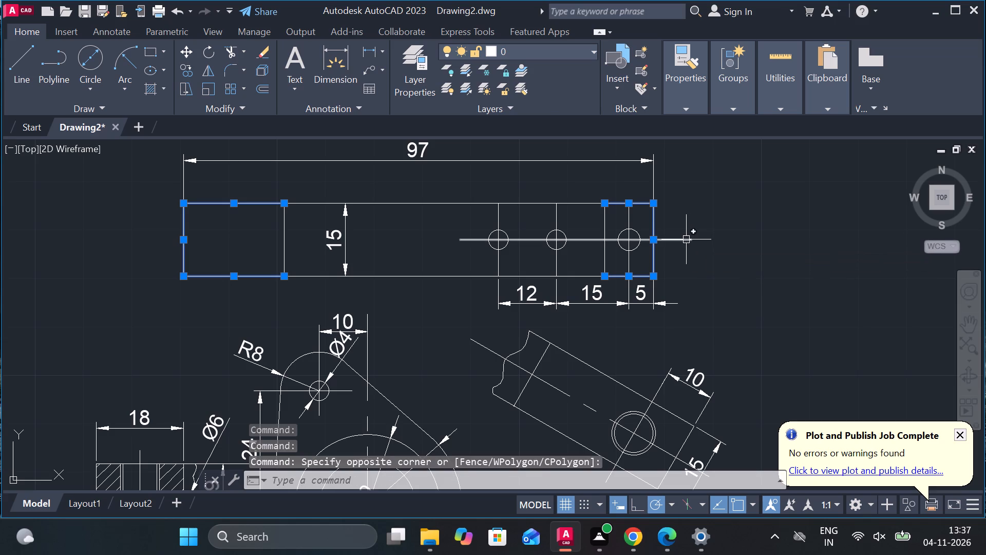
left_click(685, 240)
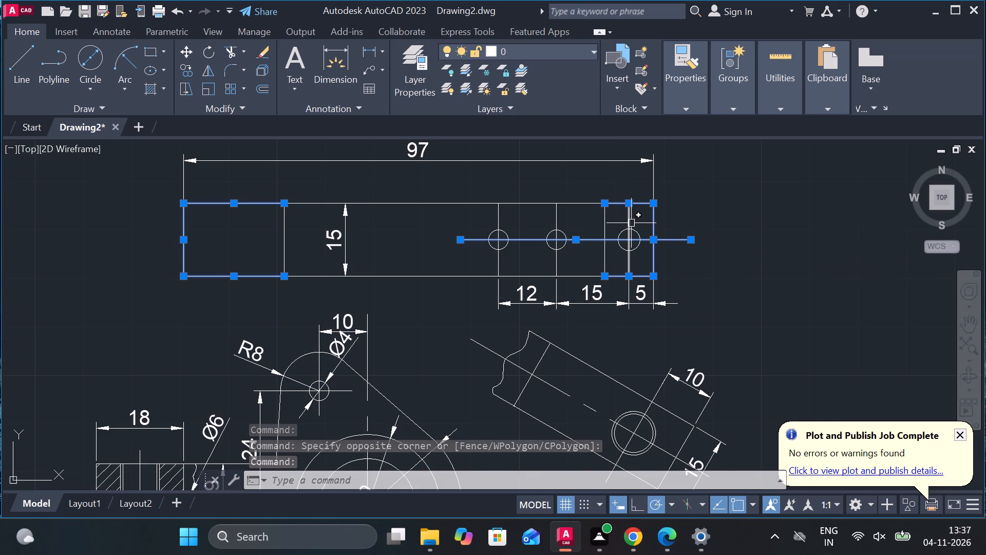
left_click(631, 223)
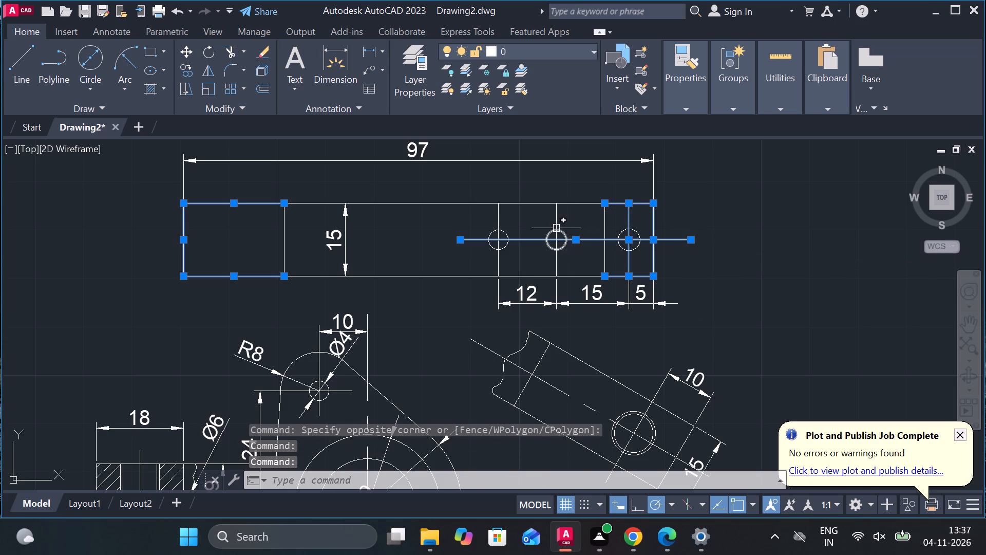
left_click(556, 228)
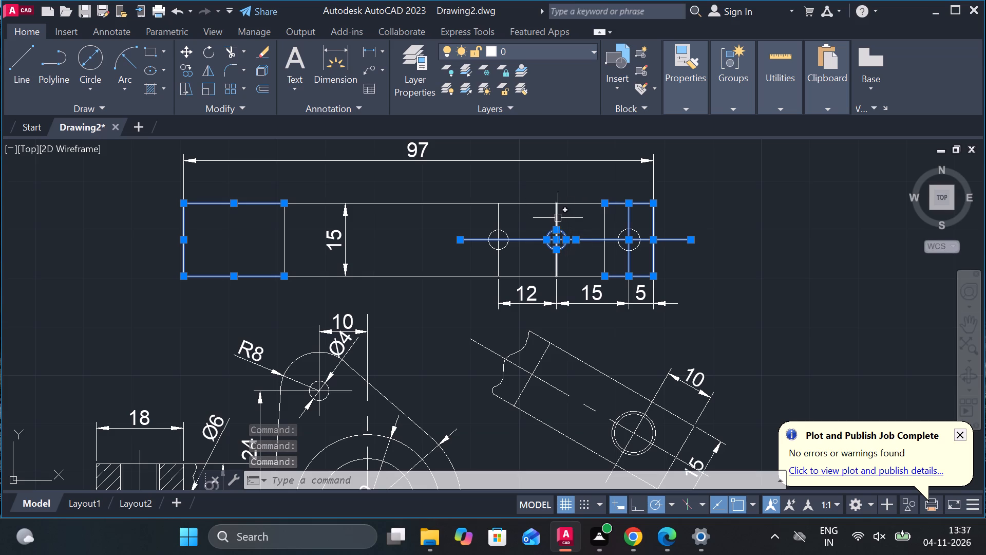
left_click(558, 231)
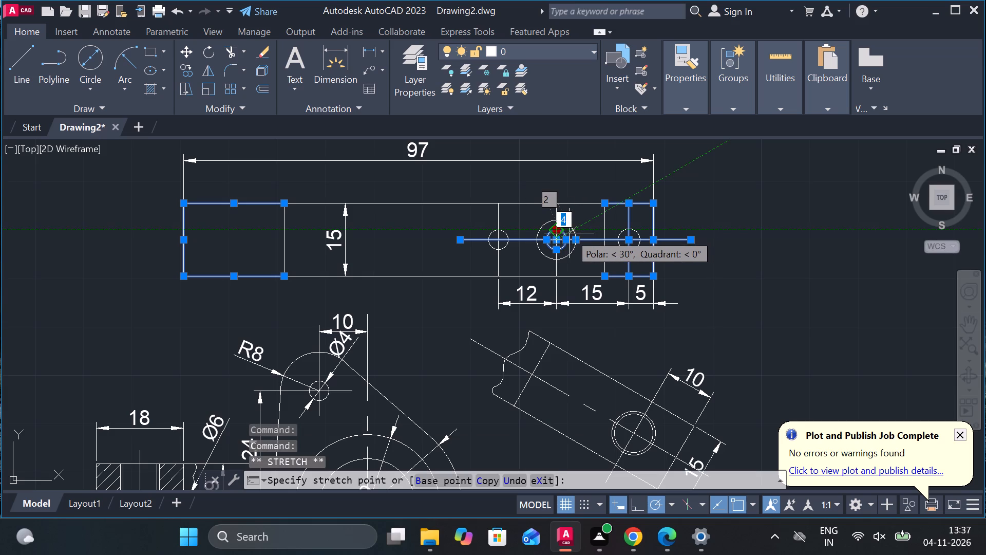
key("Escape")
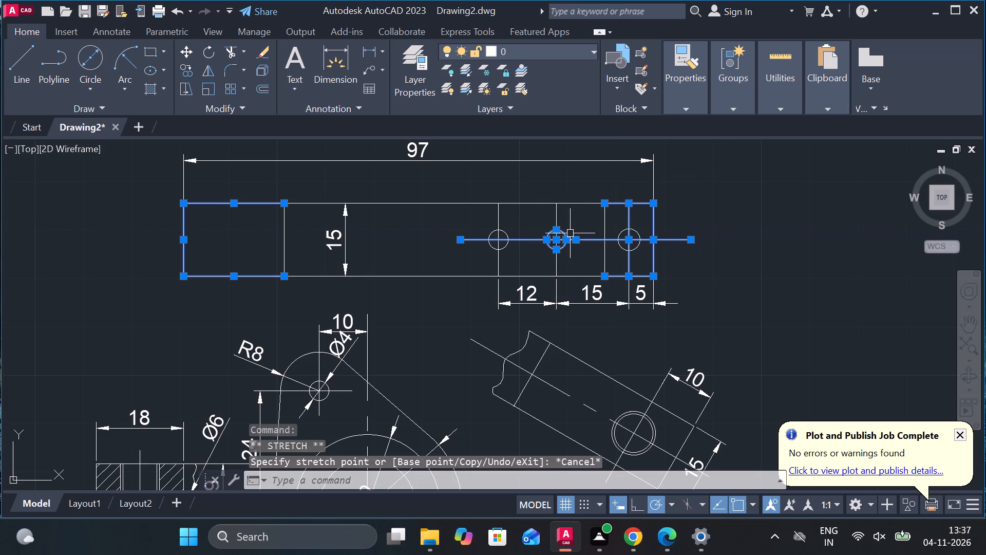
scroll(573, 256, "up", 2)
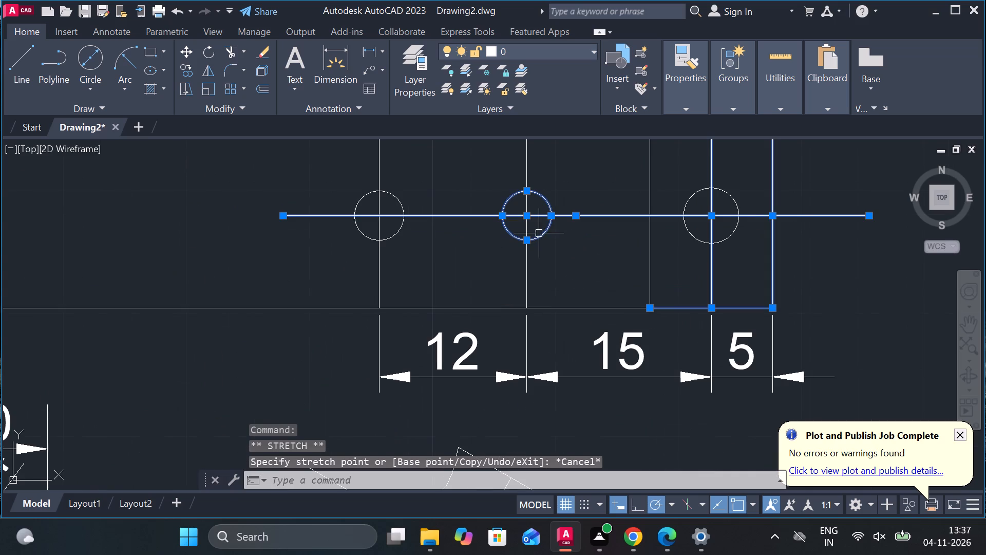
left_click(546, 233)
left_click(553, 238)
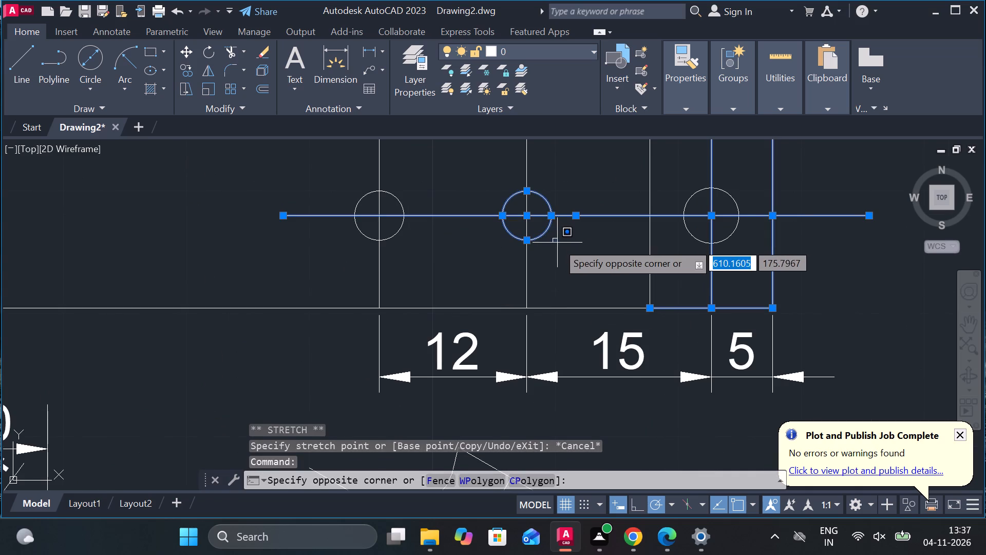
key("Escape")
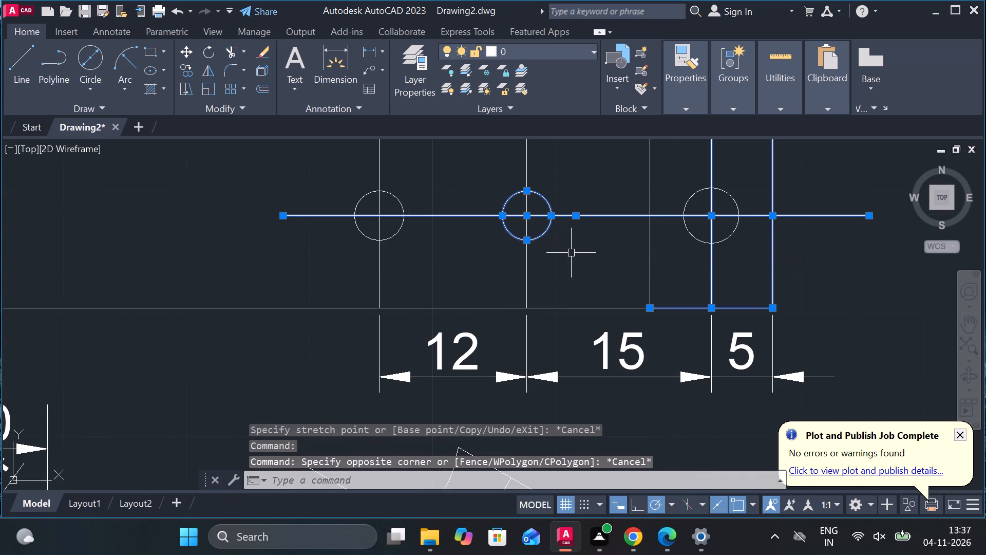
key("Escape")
Assign the CENTER2 linetype to the three hole verticals, the horizontal centreline and the outer edge lines of both end segments in the 97 by 15 view.
scroll(515, 237, "down", 2)
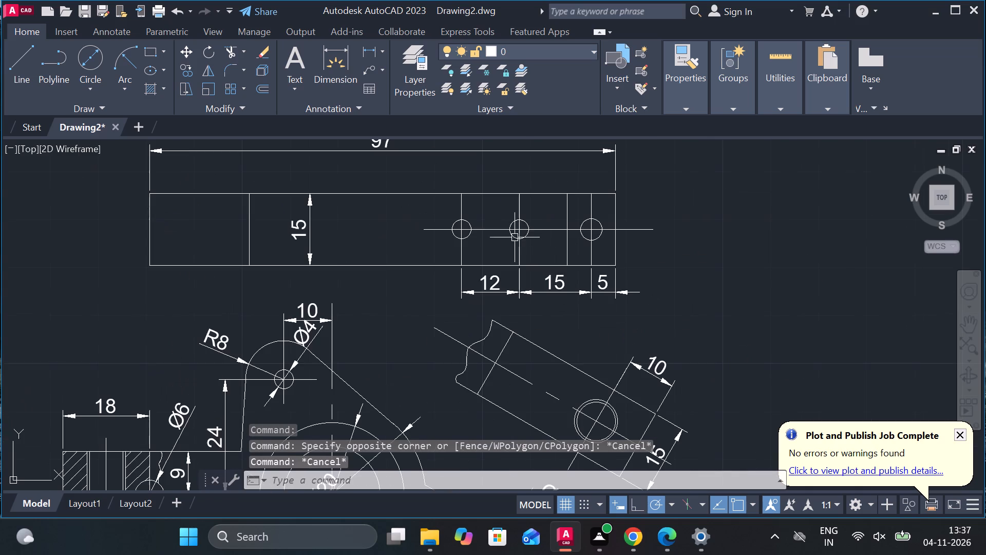
left_click(462, 209)
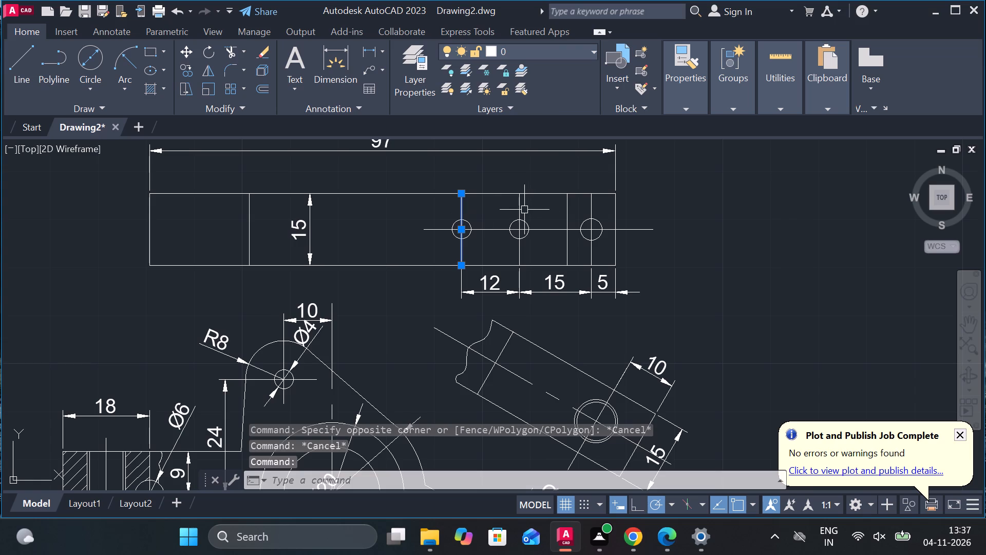
left_click(518, 210)
left_click(593, 212)
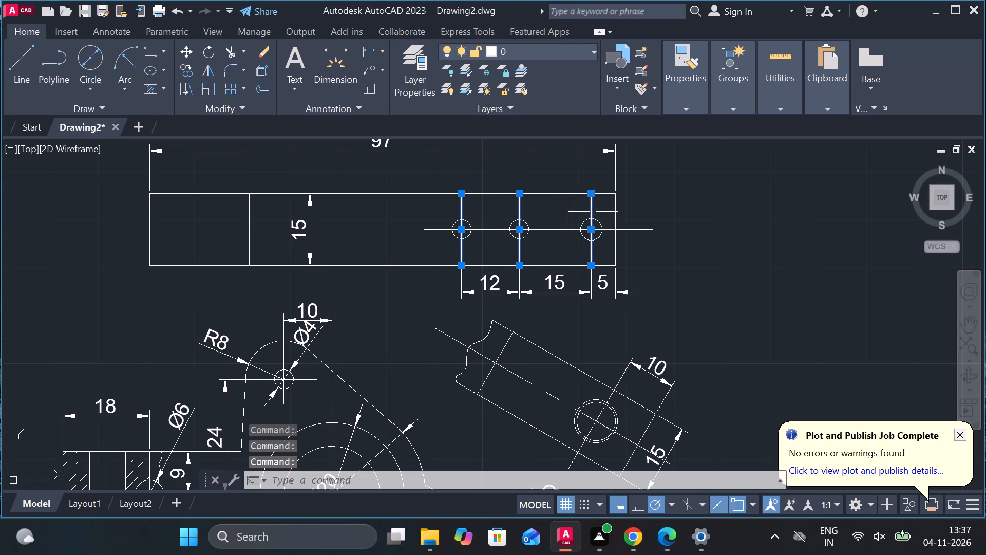
left_click(553, 232)
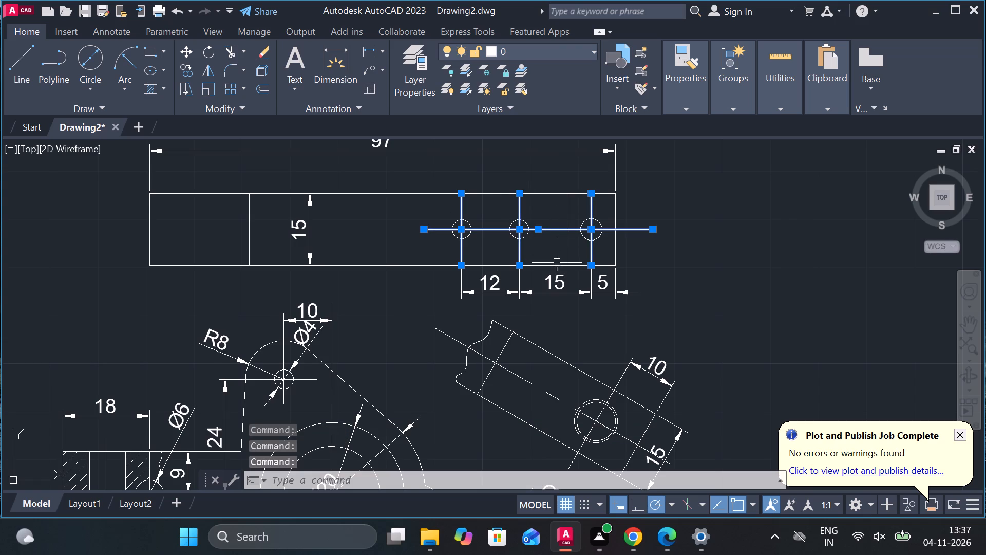
left_click(608, 268)
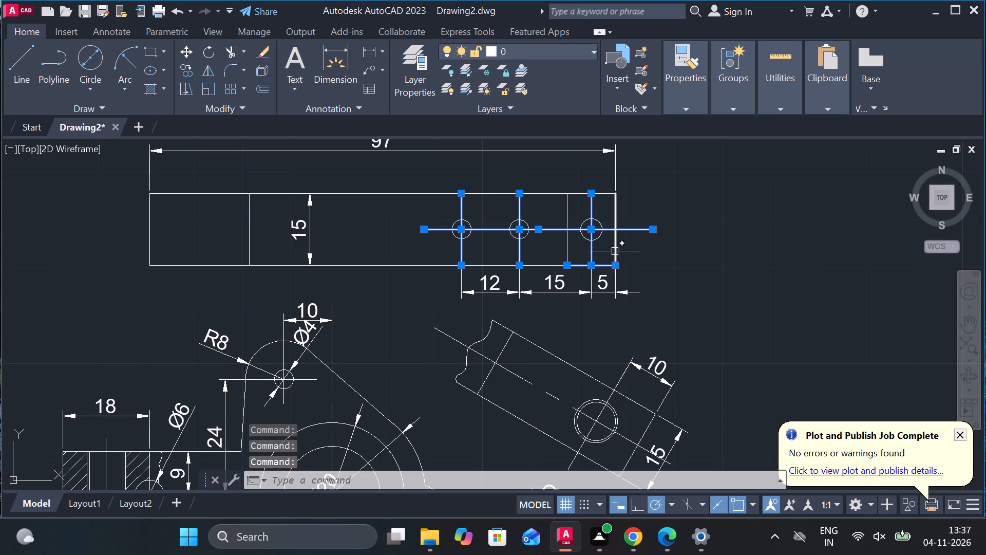
left_click(615, 251)
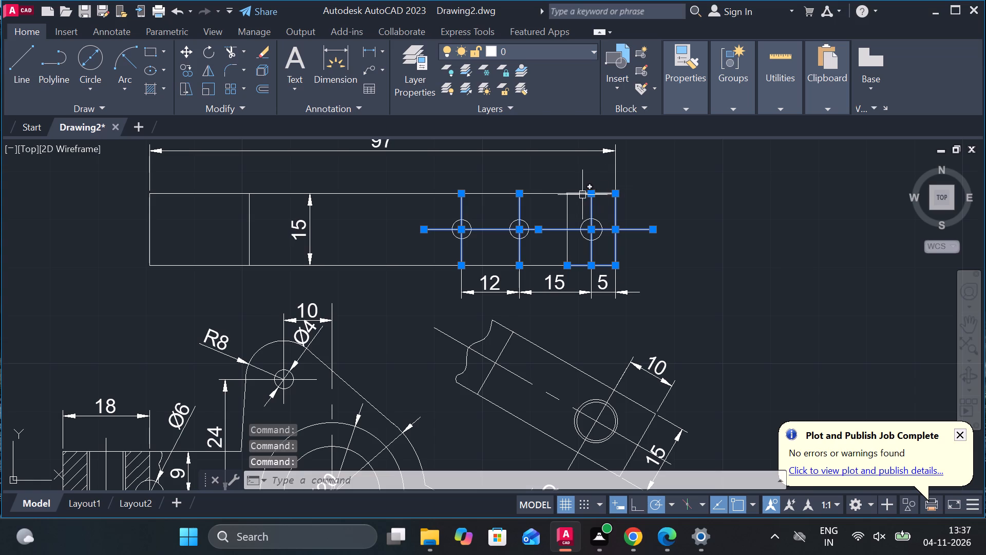
left_click(580, 195)
left_click(150, 228)
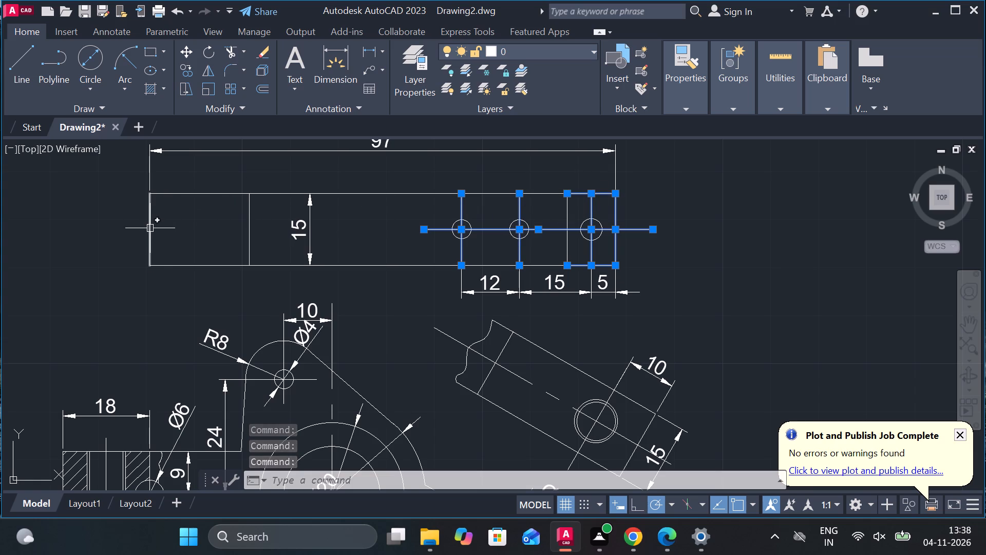
left_click(177, 196)
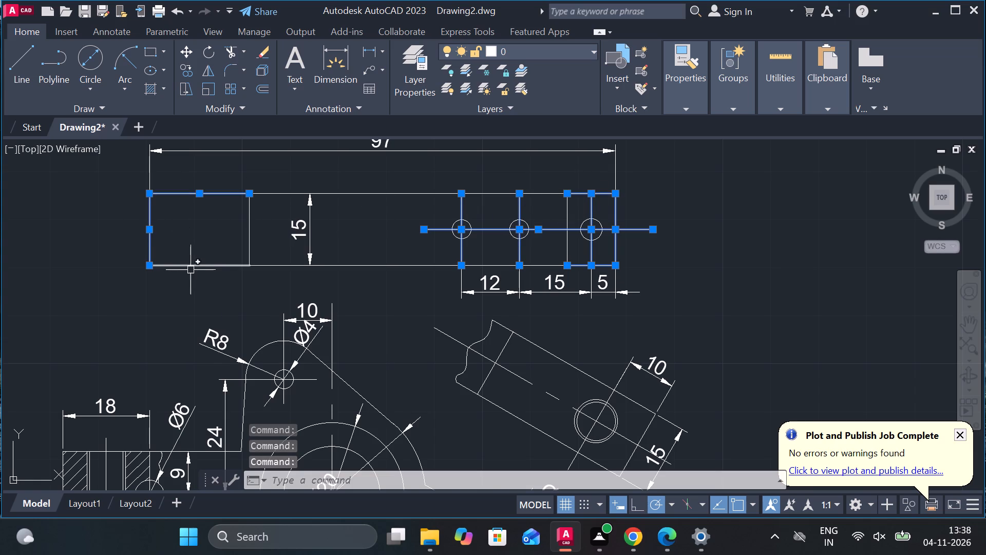
left_click(191, 270)
left_click(199, 264)
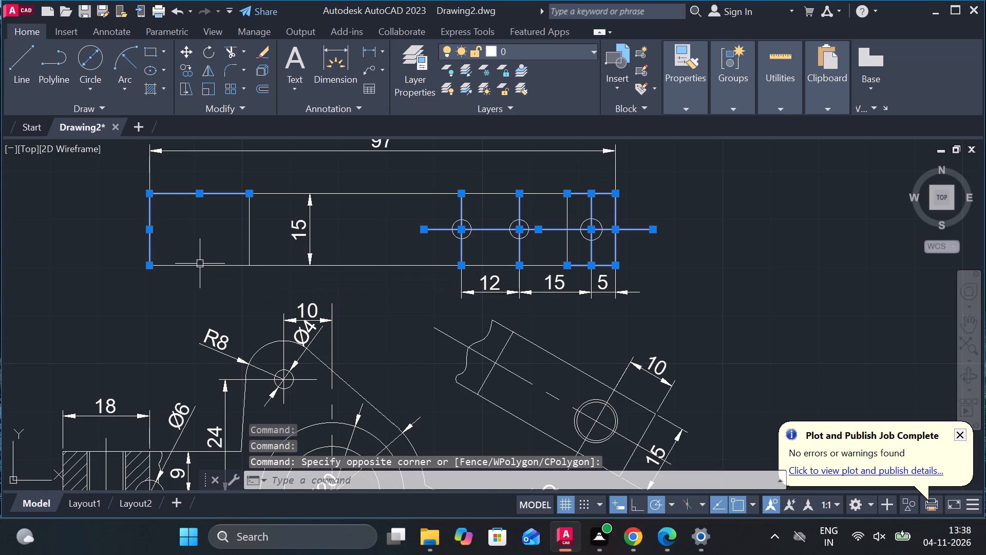
left_click(203, 267)
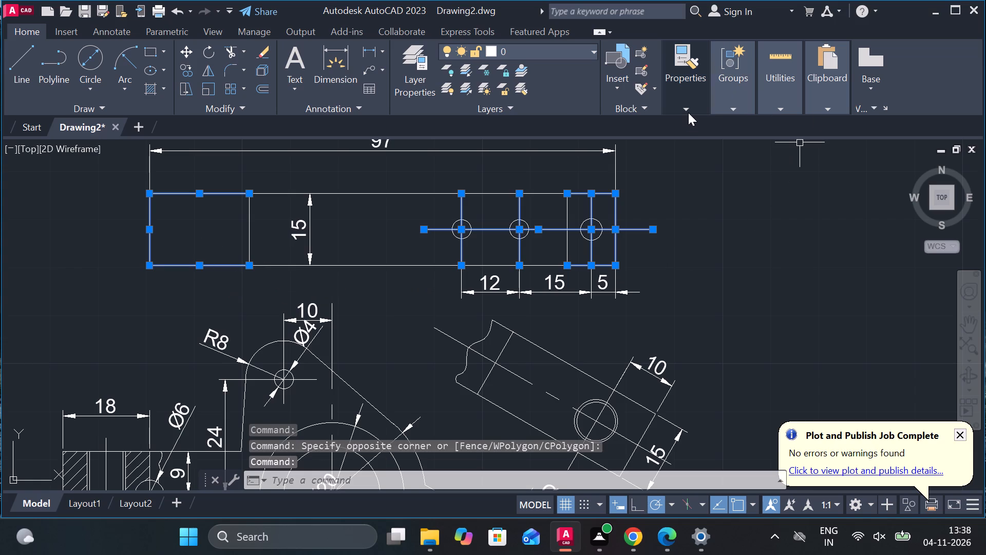
left_click(688, 111)
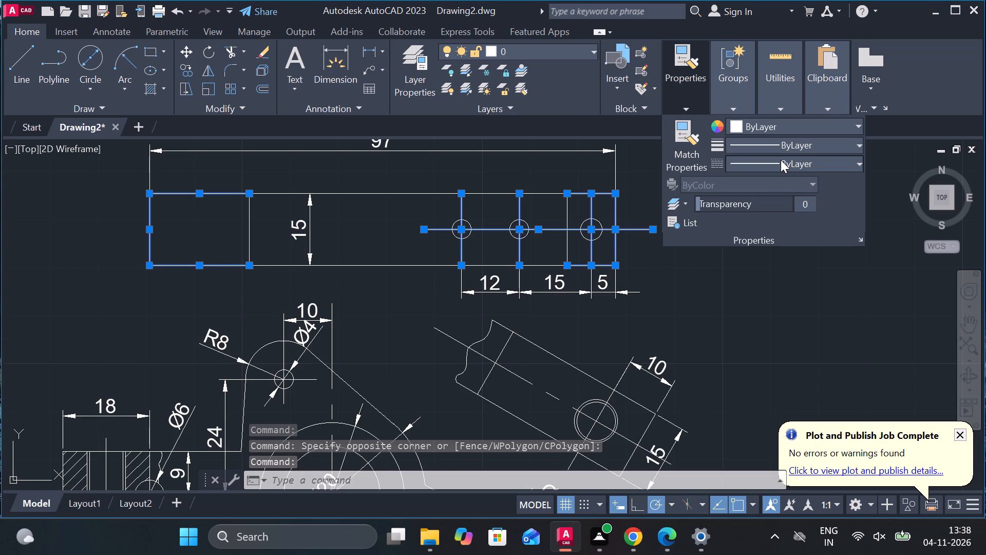
left_click(781, 160)
left_click(782, 219)
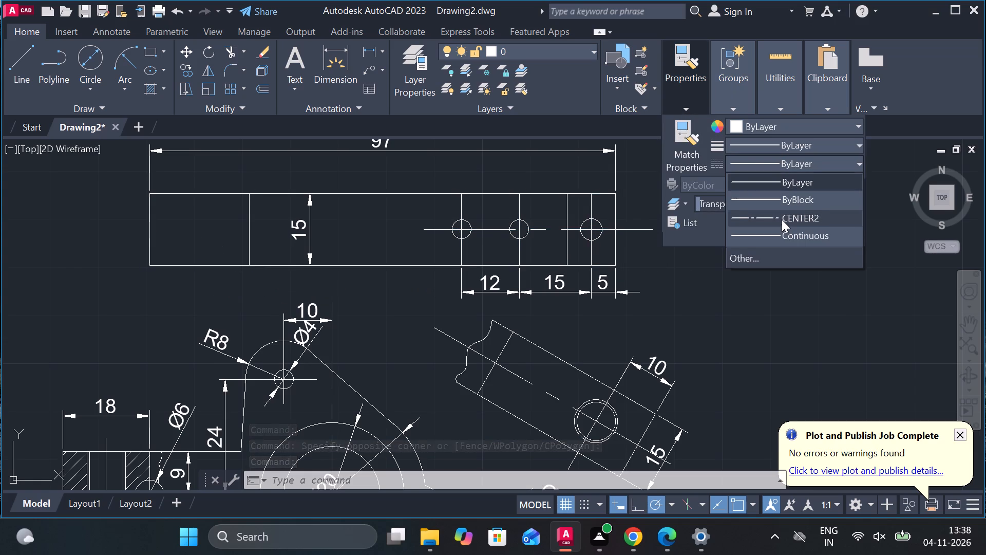
left_click(756, 299)
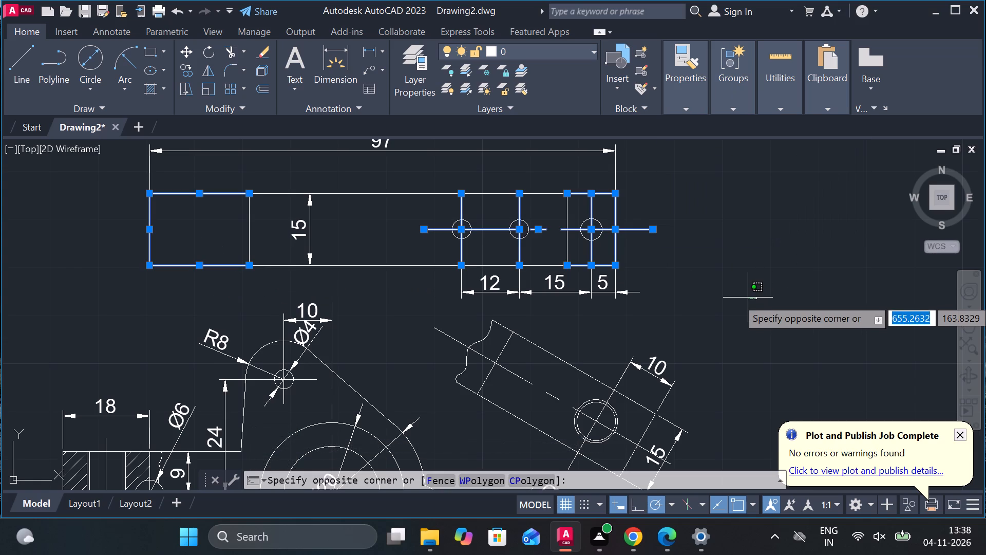
key("Escape")
key("Escape")
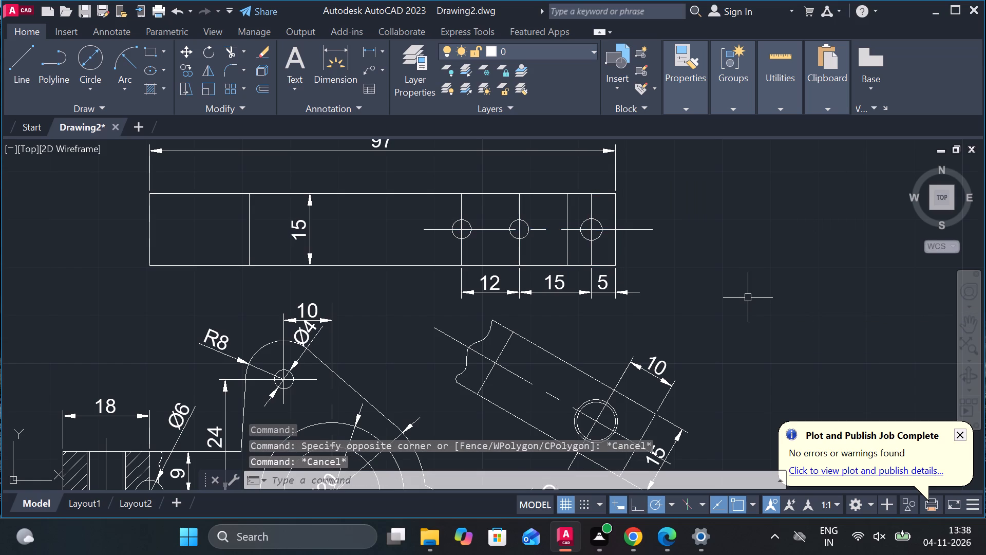
Load the DASHED linetype from acadiso.lin into the drawing.
scroll(642, 256, "up", 1)
scroll(641, 253, "down", 1)
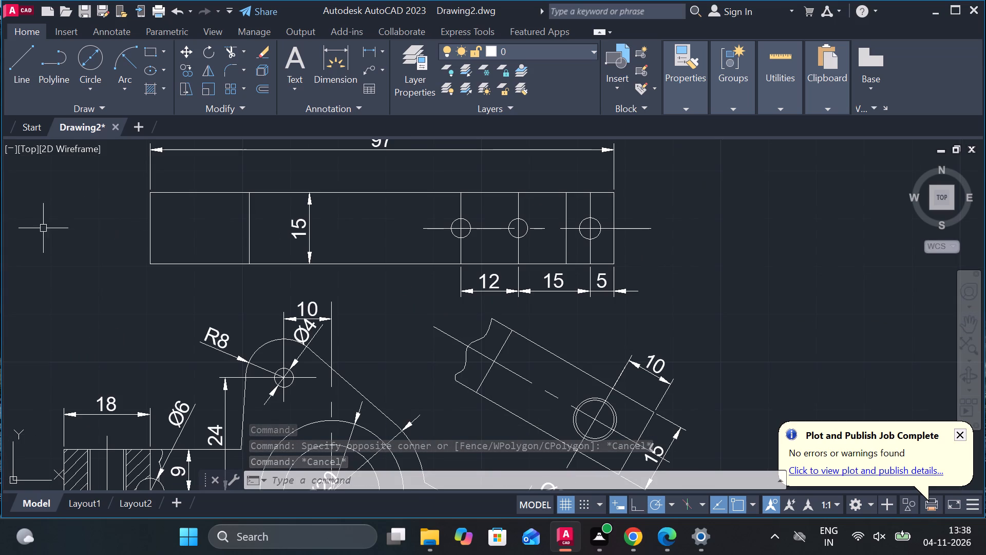
left_click(152, 230)
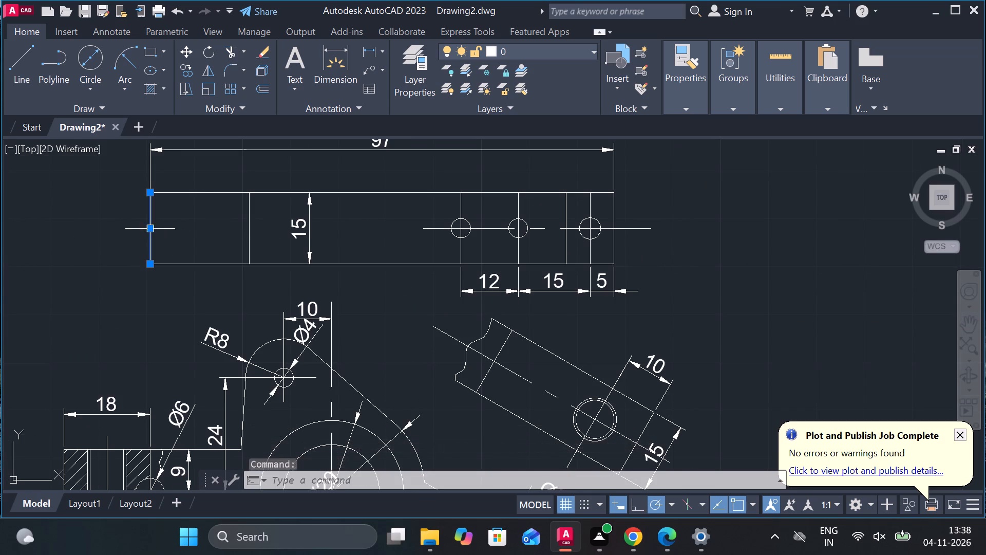
left_click(207, 193)
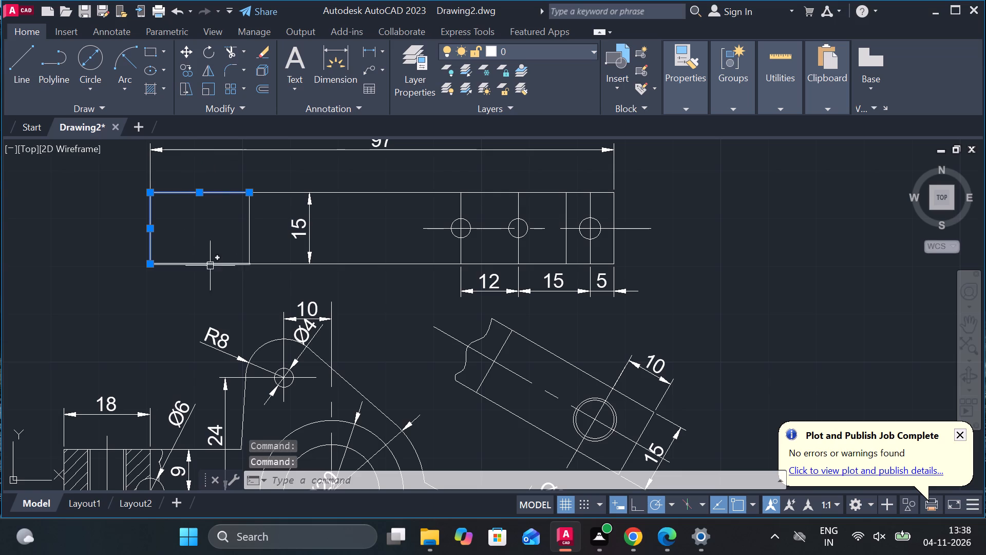
left_click(208, 265)
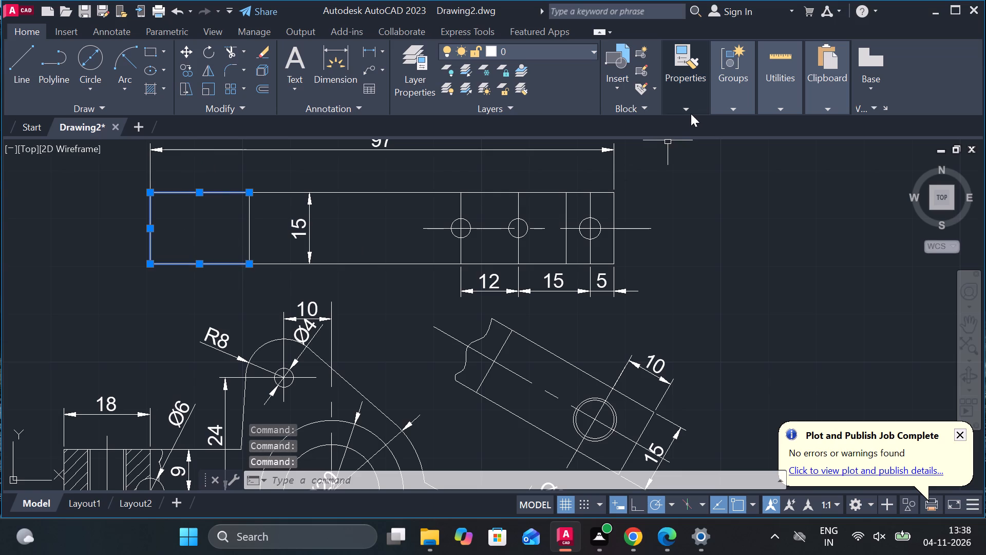
left_click(691, 111)
left_click(776, 159)
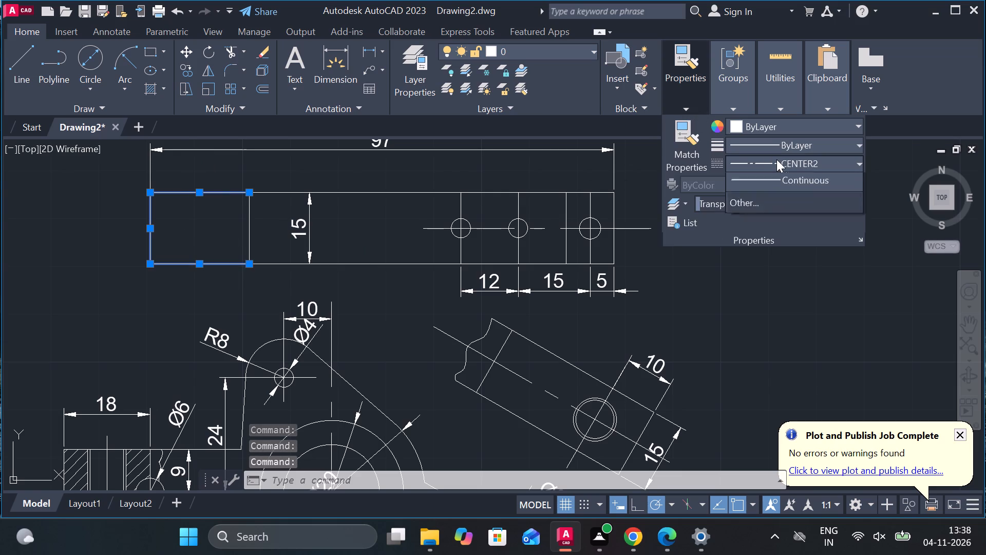
left_click(795, 218)
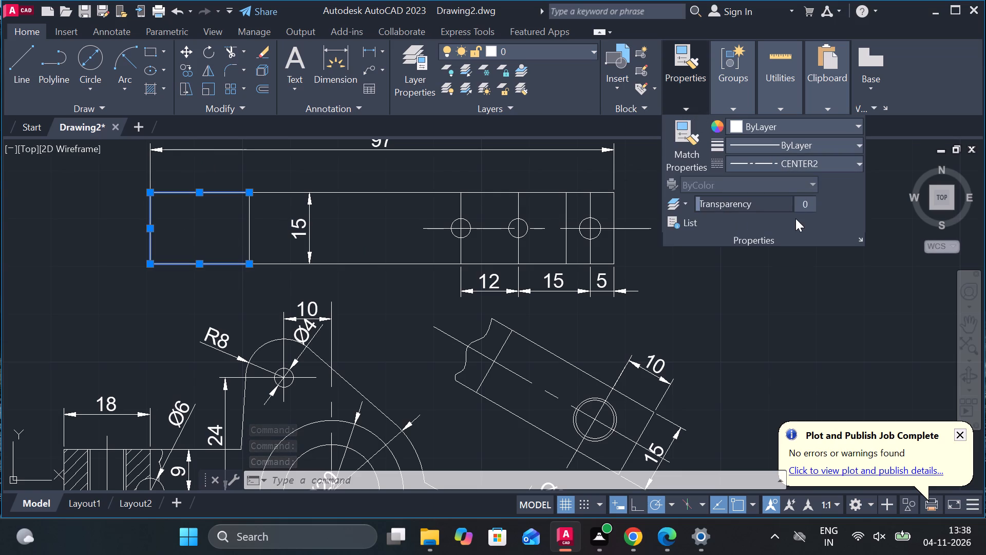
left_click(841, 159)
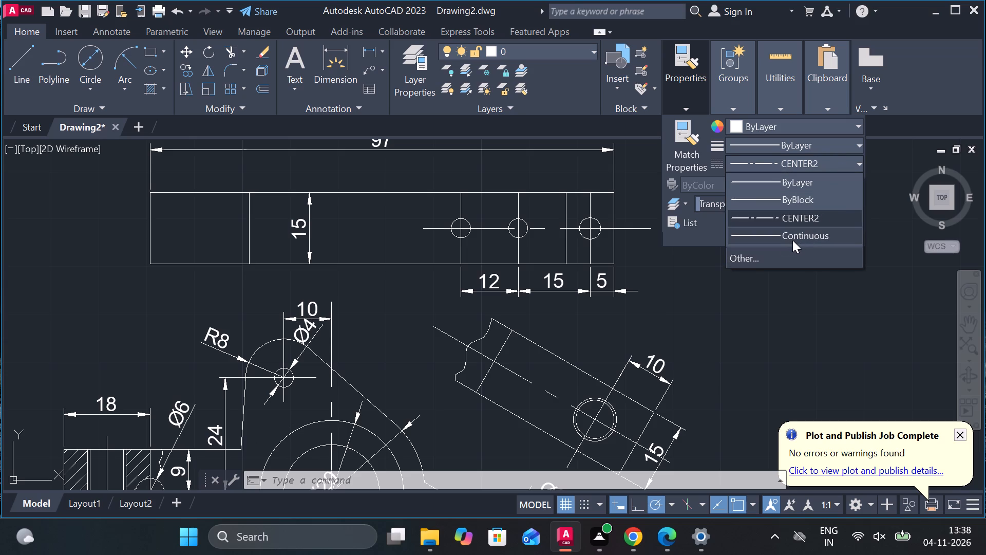
left_click(768, 256)
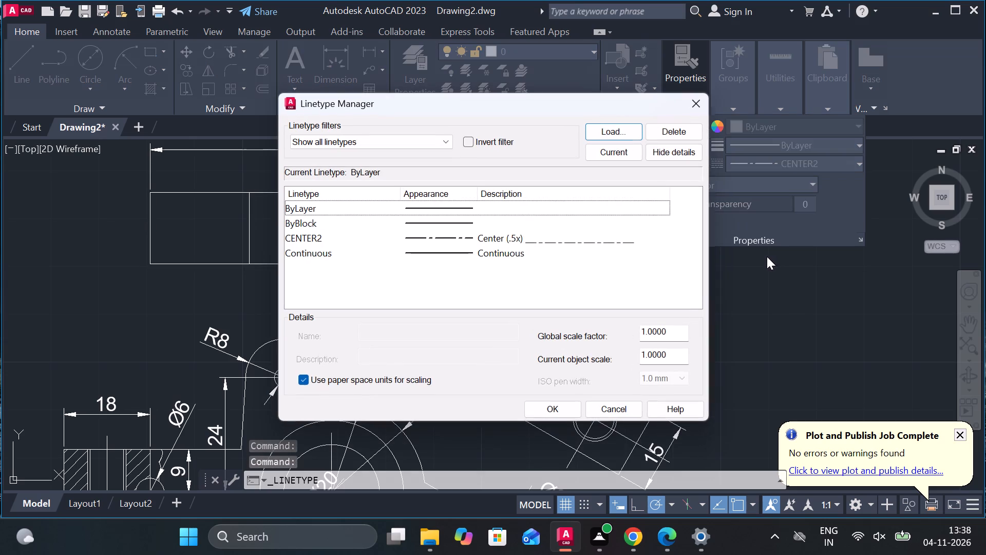
left_click(607, 130)
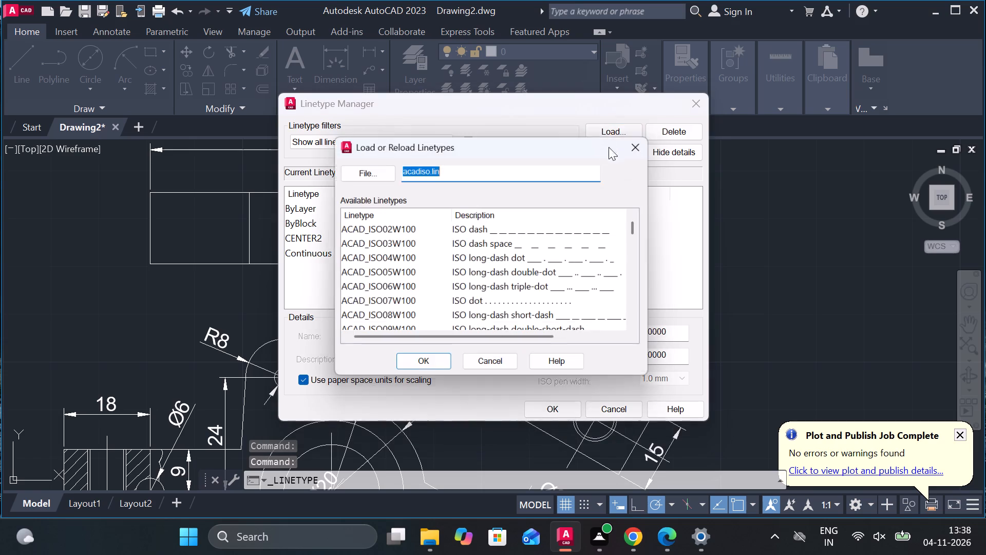
scroll(430, 311, "down", 4)
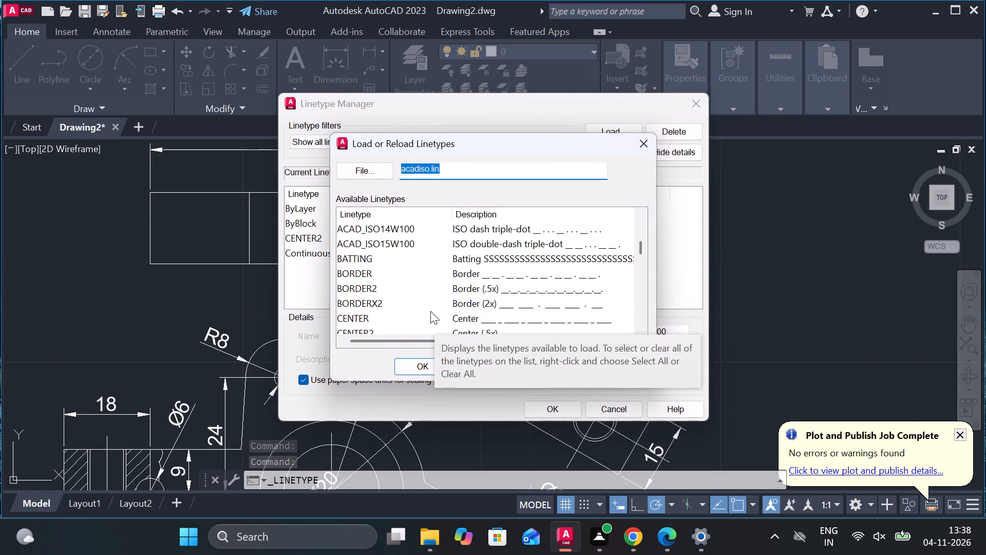
scroll(370, 299, "down", 2)
left_click(365, 316)
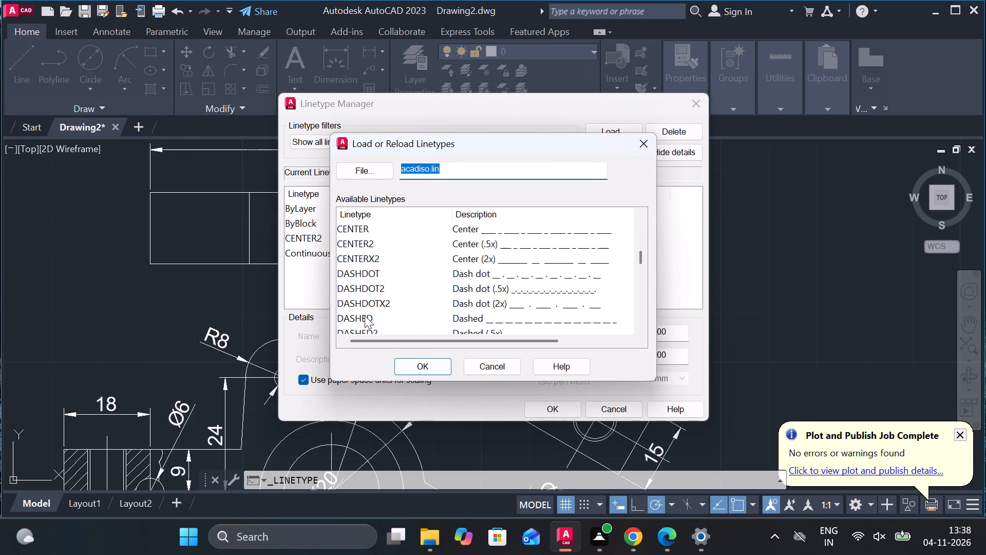
left_click(431, 367)
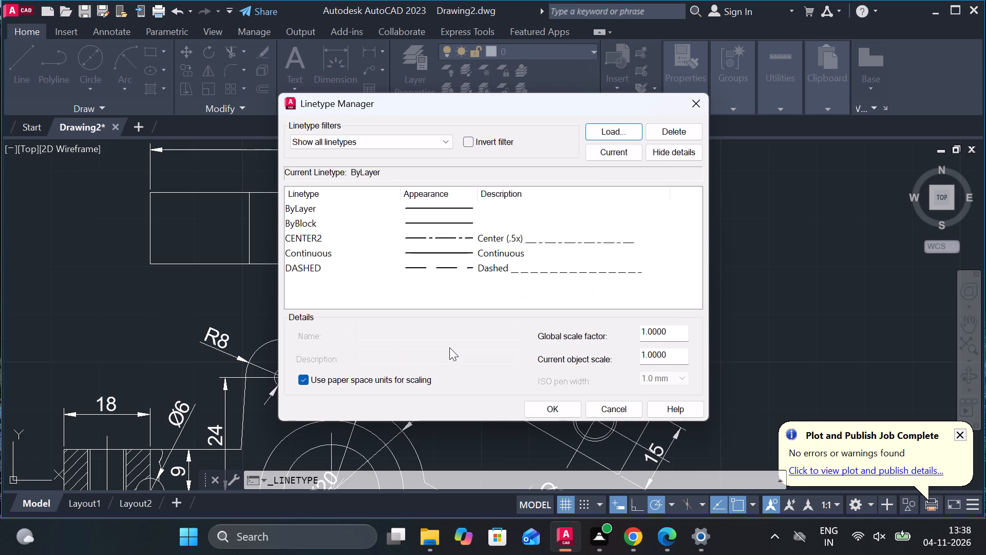
left_click(568, 417)
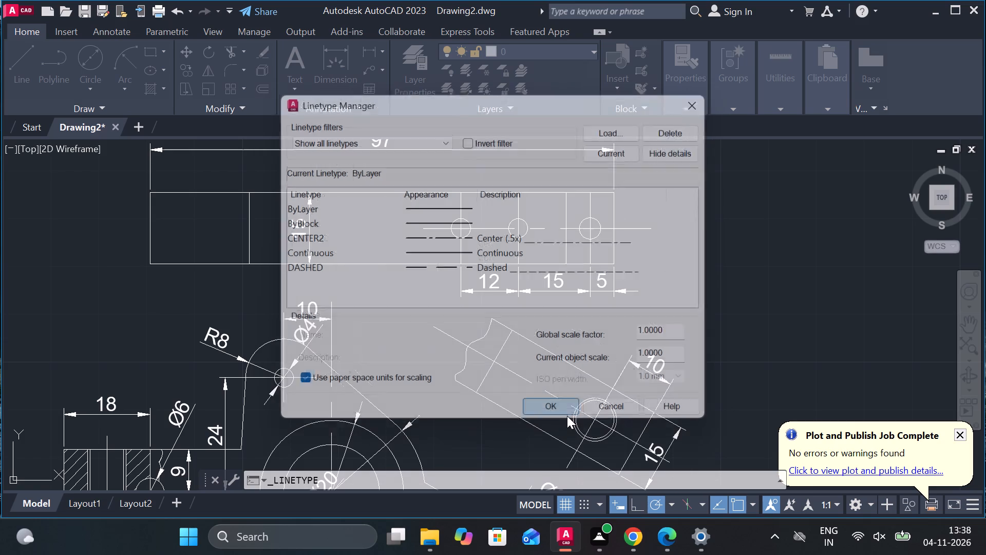
Assign the DASHED linetype to the left vertical edge and the upper and lower edge lines of the 97 by 15 view's left end segment.
left_click(148, 231)
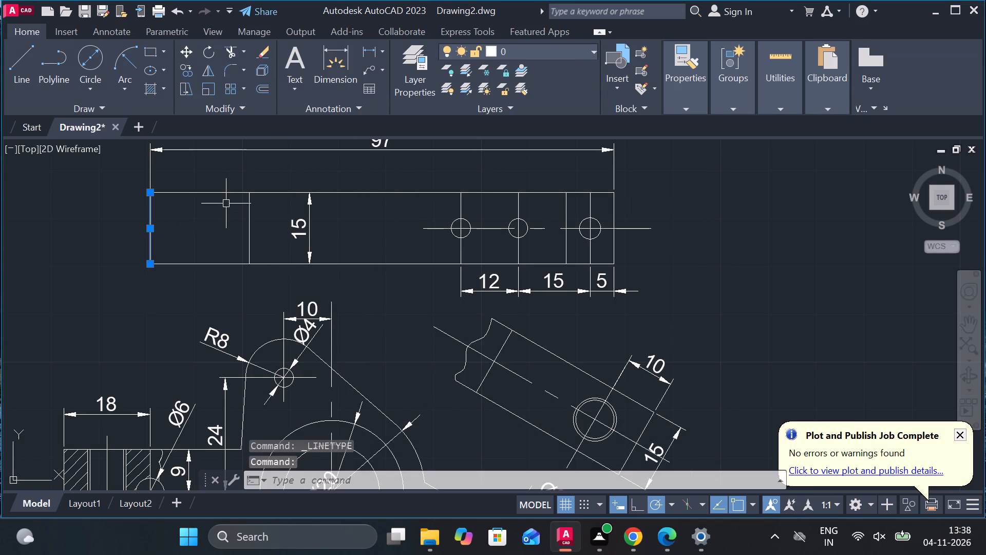
left_click(223, 191)
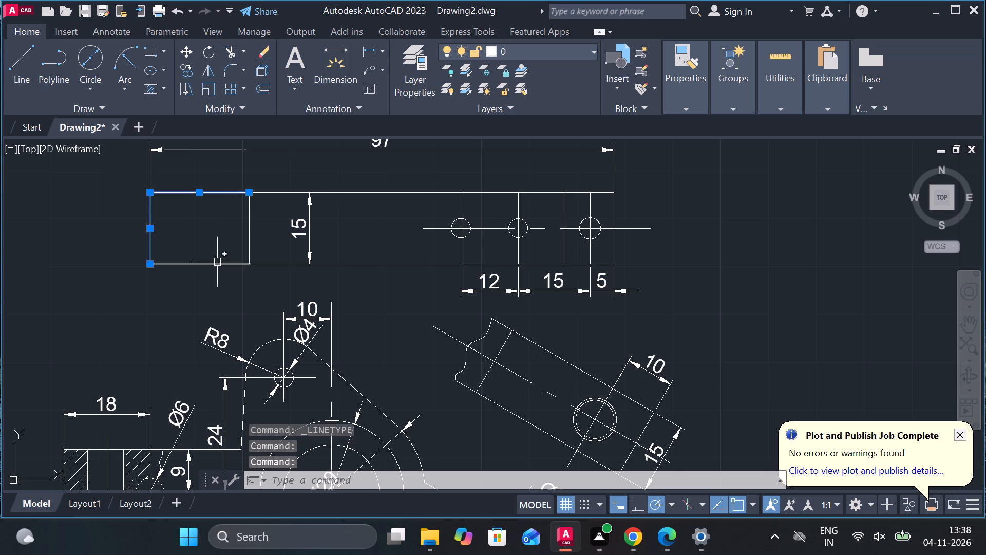
left_click(217, 262)
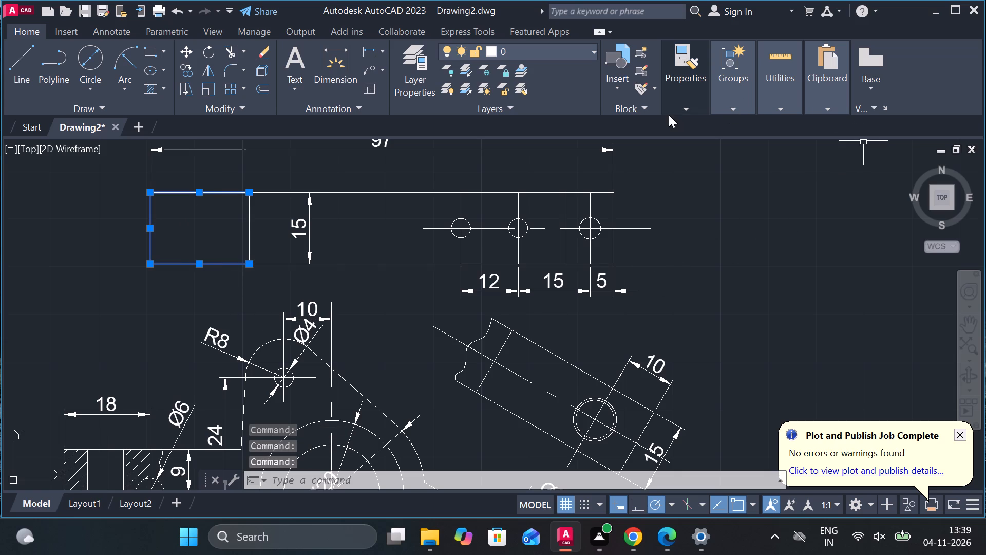
left_click(675, 113)
left_click(812, 164)
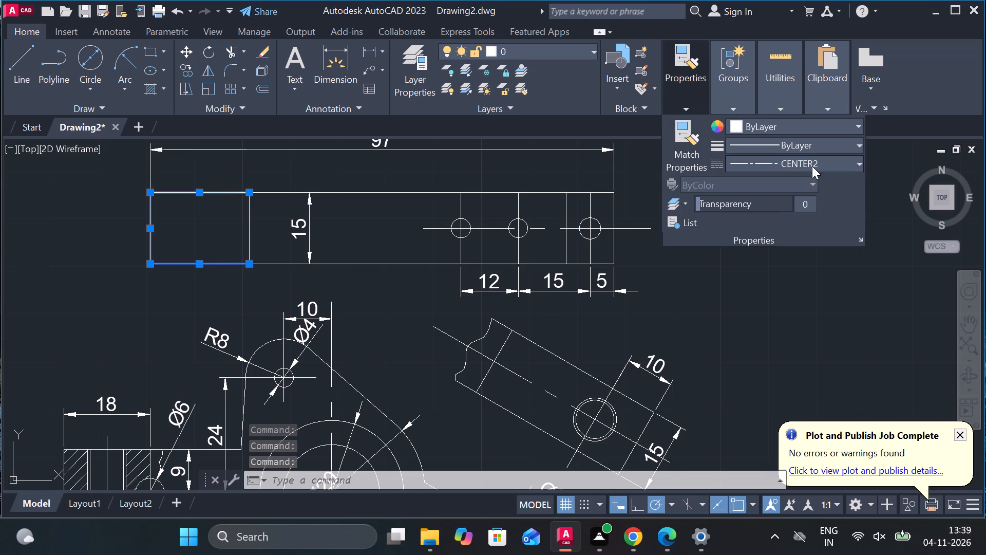
left_click(762, 252)
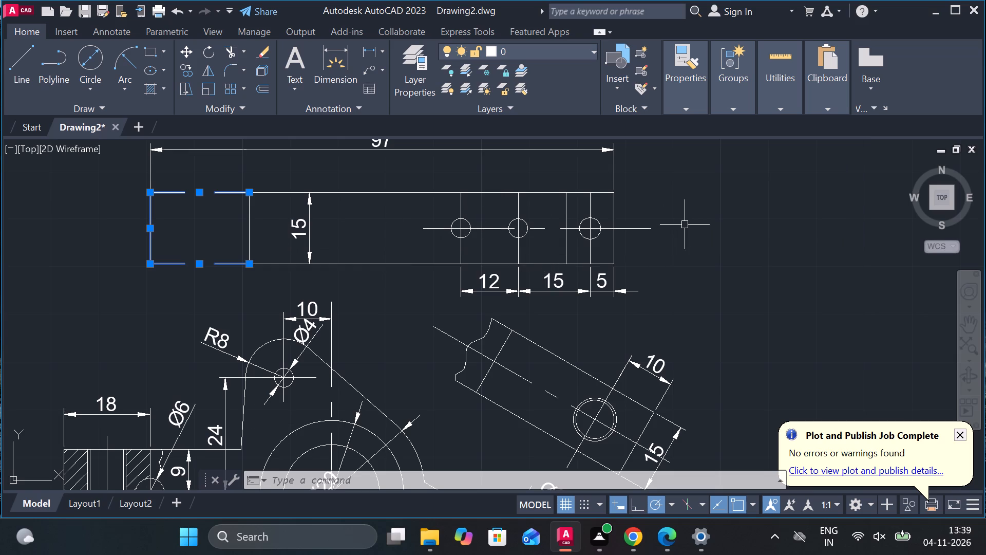
key("Escape")
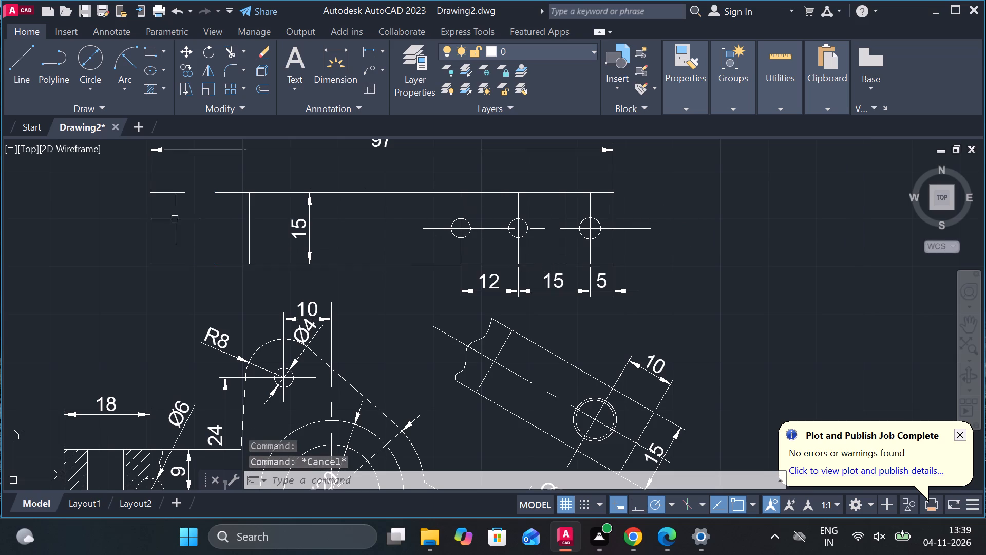
left_click(149, 235)
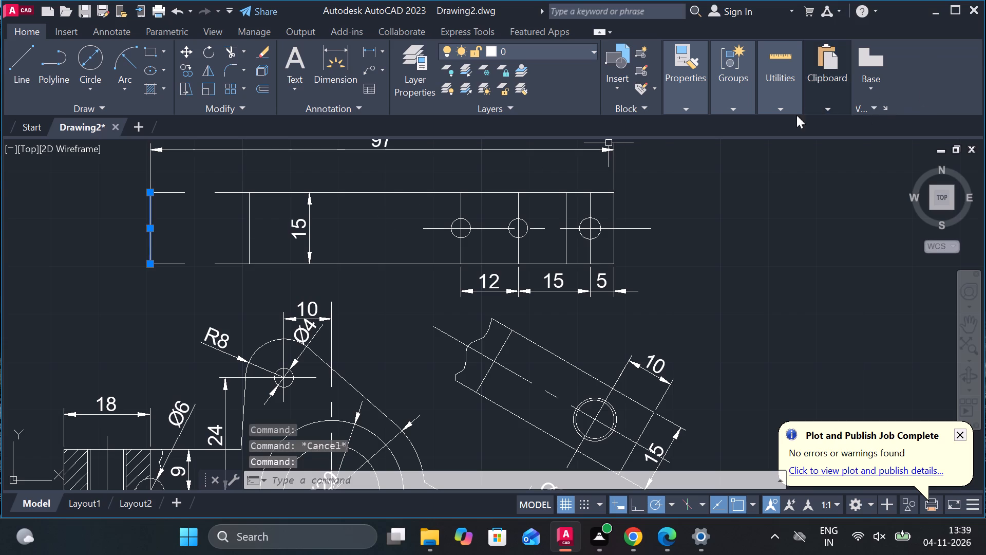
left_click(702, 111)
left_click(809, 165)
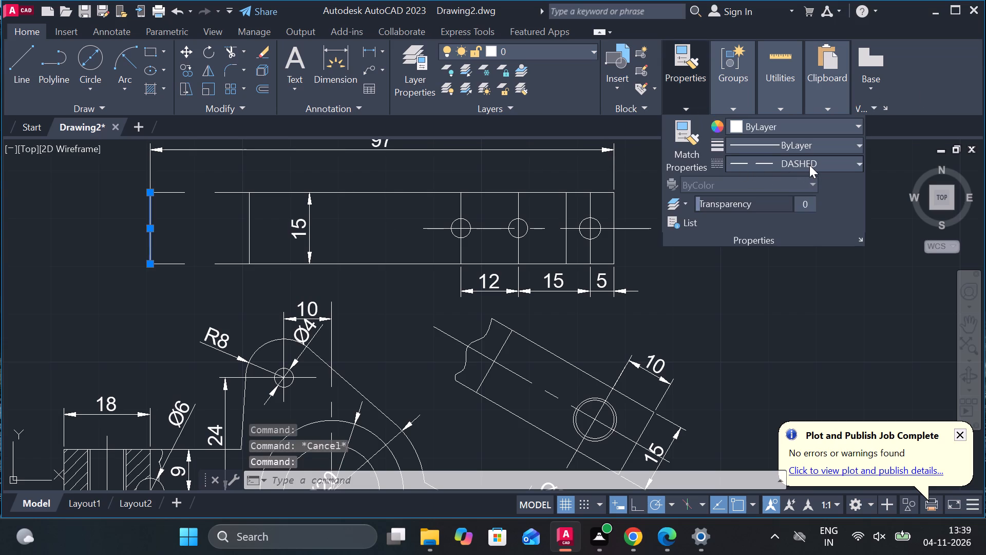
left_click(799, 253)
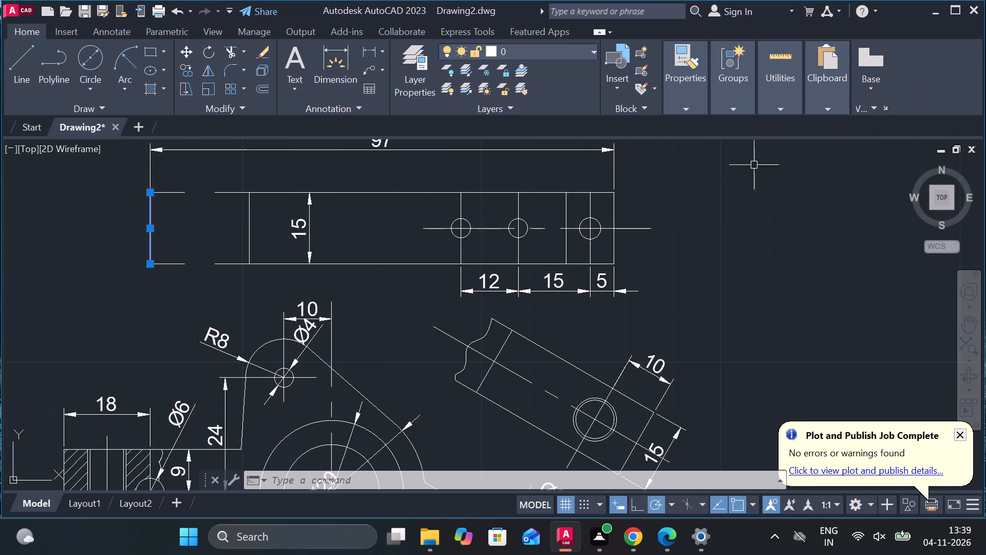
With the left end segment's three edge lines selected, set the current object scale to 0.5 in the Linetype Manager.
left_click(222, 193)
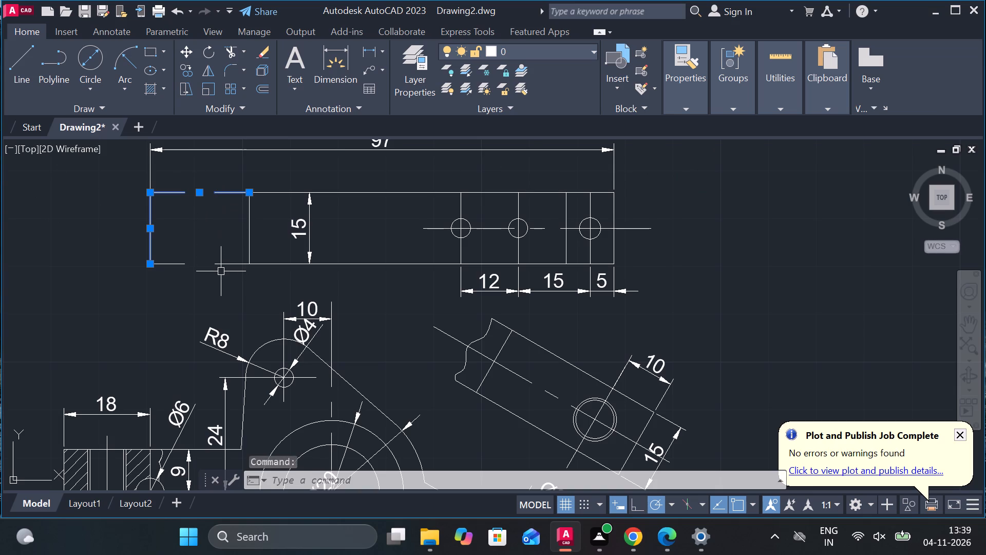
left_click(222, 264)
left_click(699, 104)
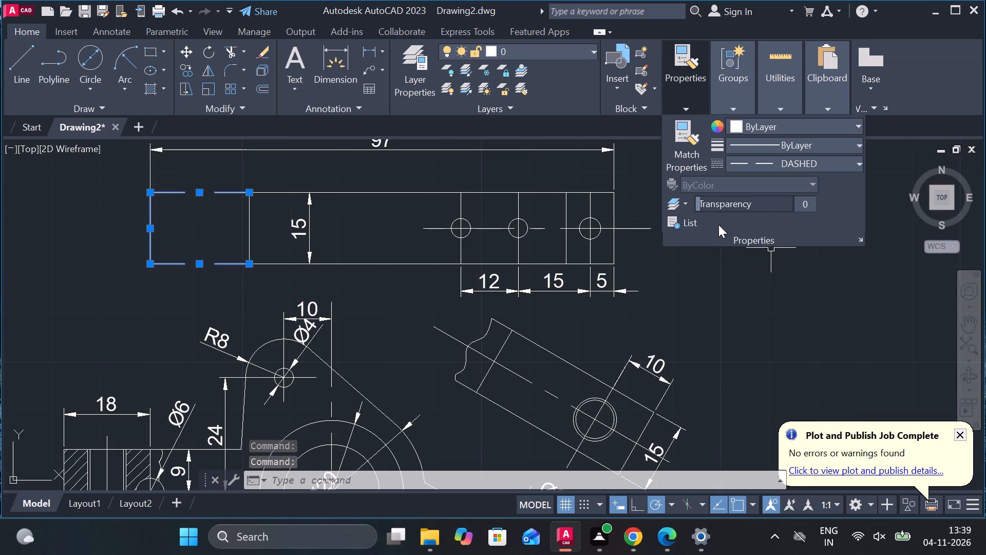
left_click(750, 242)
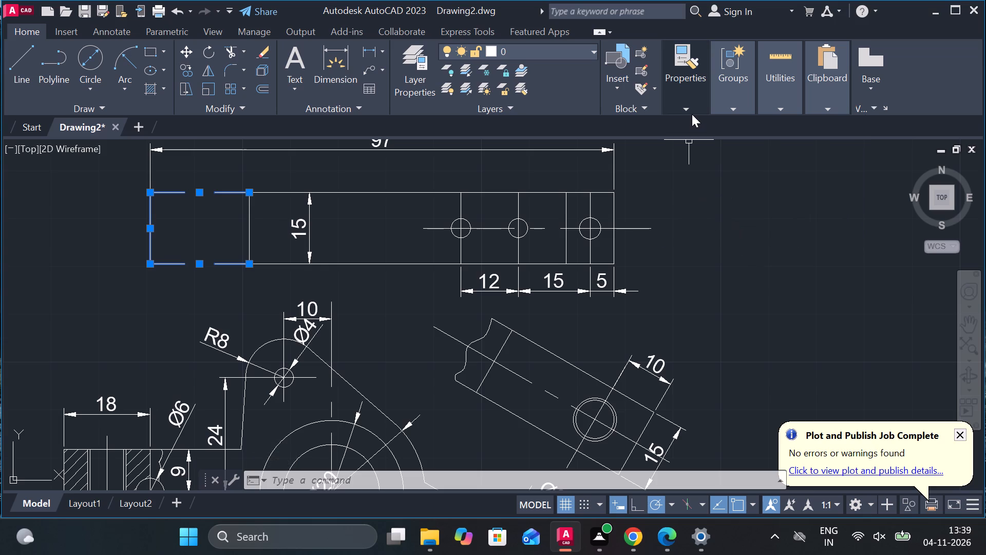
left_click(692, 114)
left_click(836, 162)
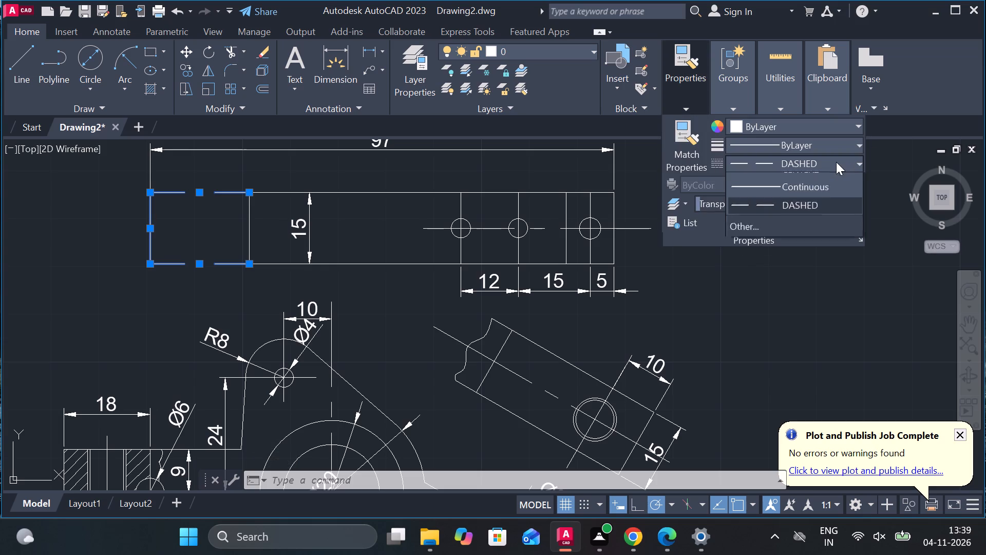
left_click(756, 277)
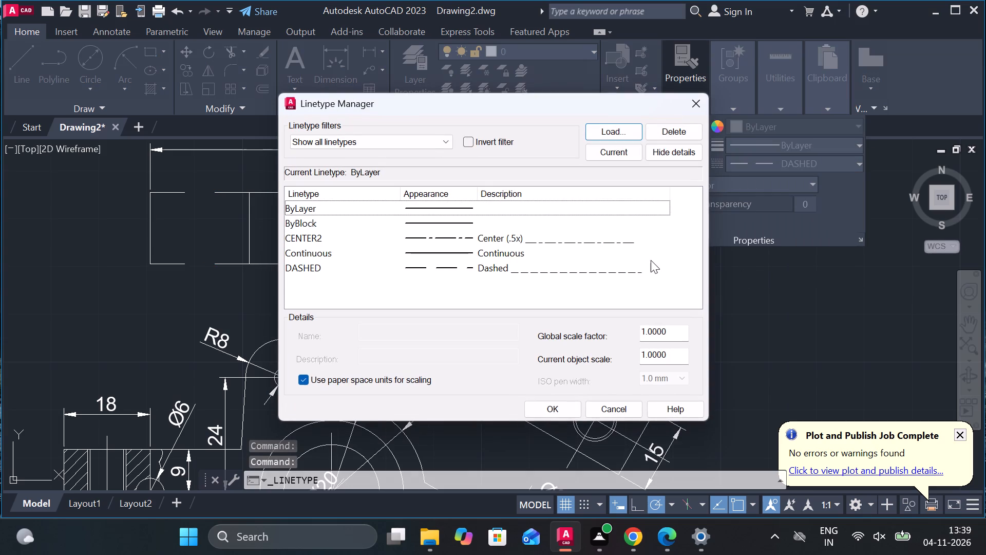
left_click_drag(674, 356, 661, 358)
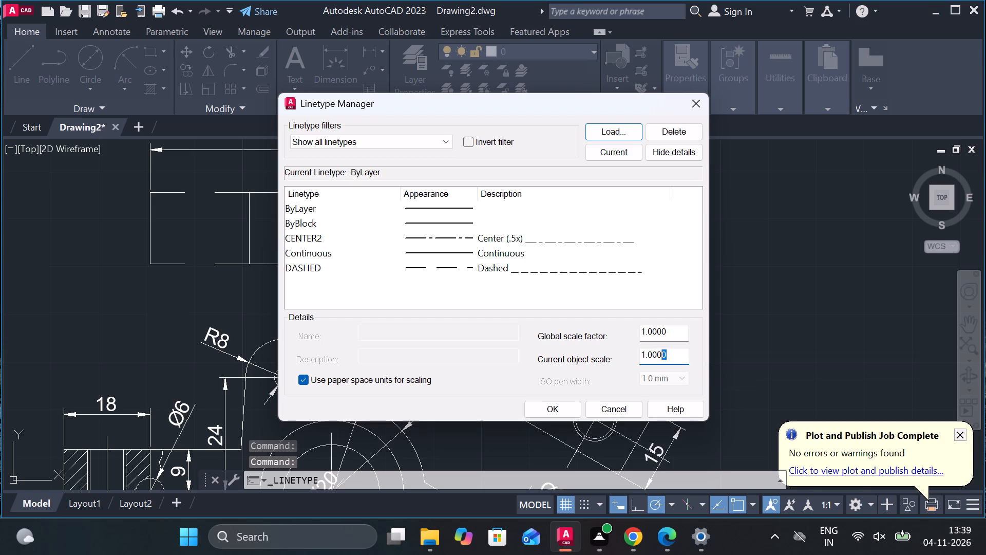
left_click_drag(661, 358, 620, 359)
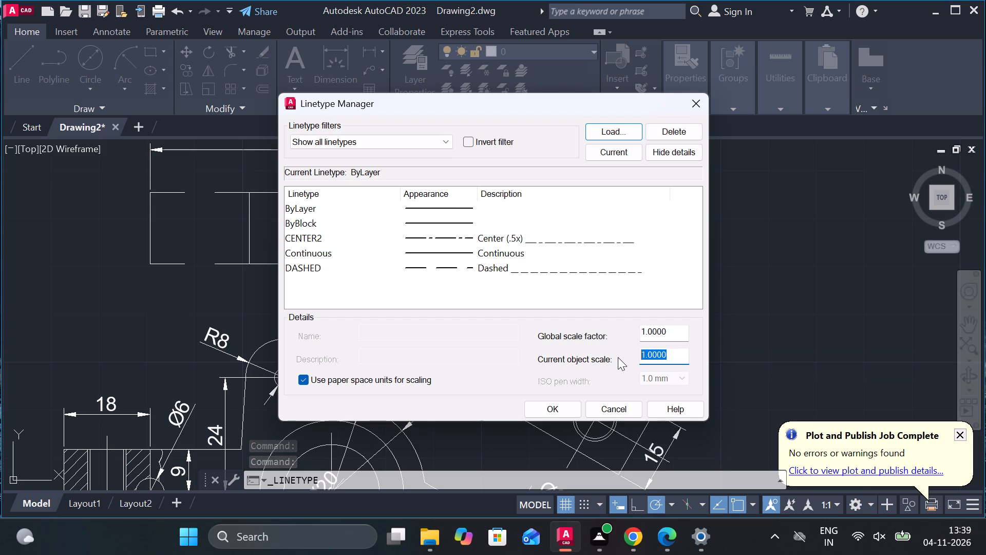
key("BackSpace")
type("0.")
key("5")
key("Return")
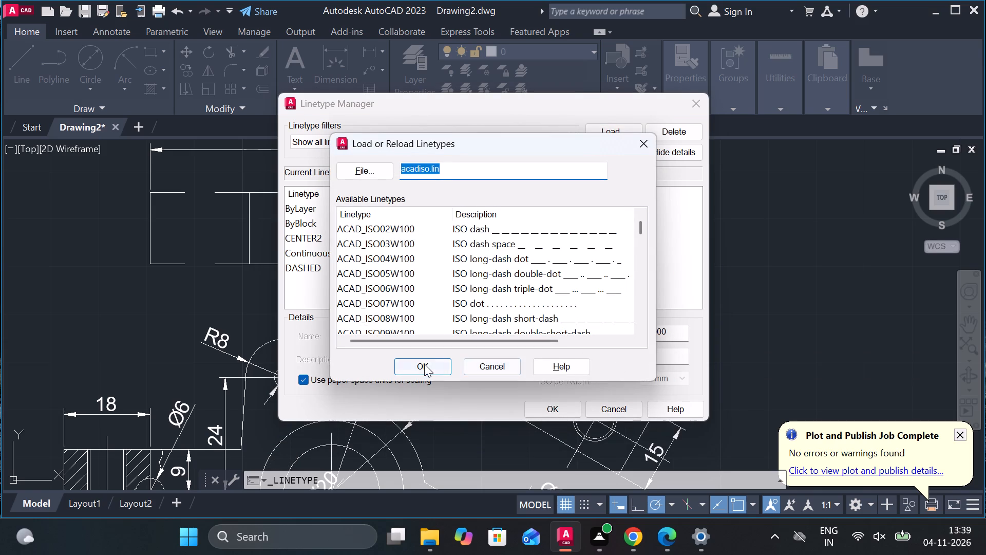
left_click(640, 140)
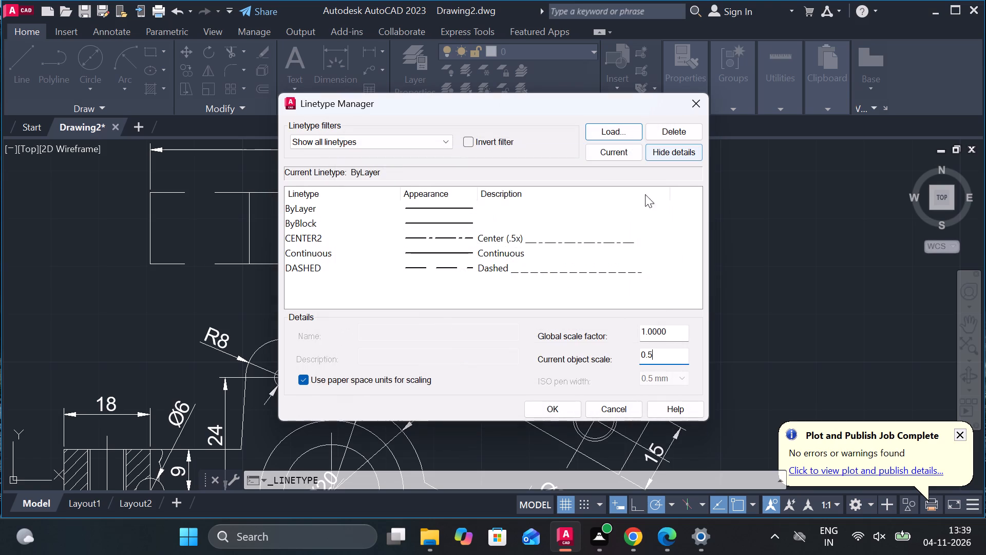
Set the global scale factor to 0.5 in the Linetype Manager.
left_click_drag(682, 332, 618, 332)
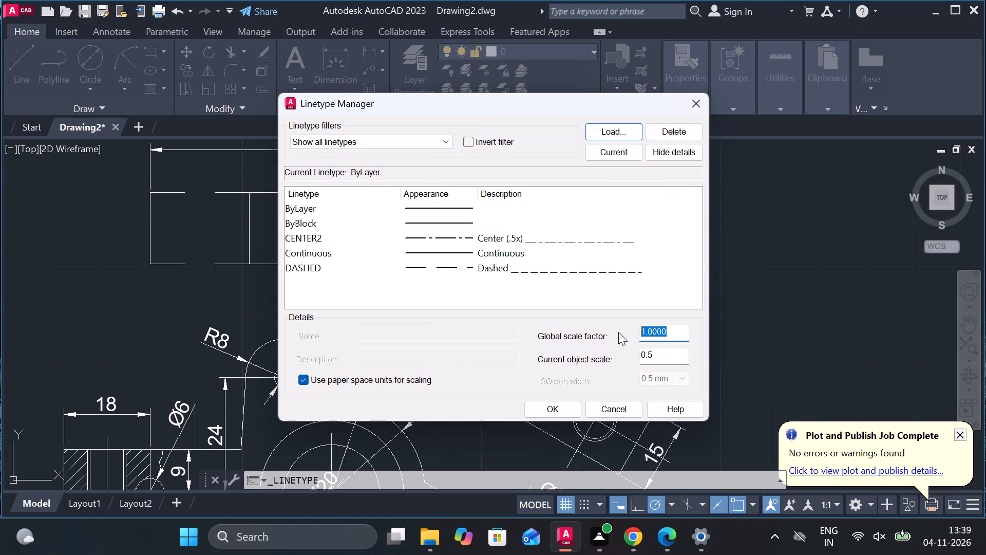
key("BackSpace")
key("0")
type(".5")
Reload the DASHED linetype from acadiso.lin and apply the Linetype Manager settings to the drawing.
key("Return")
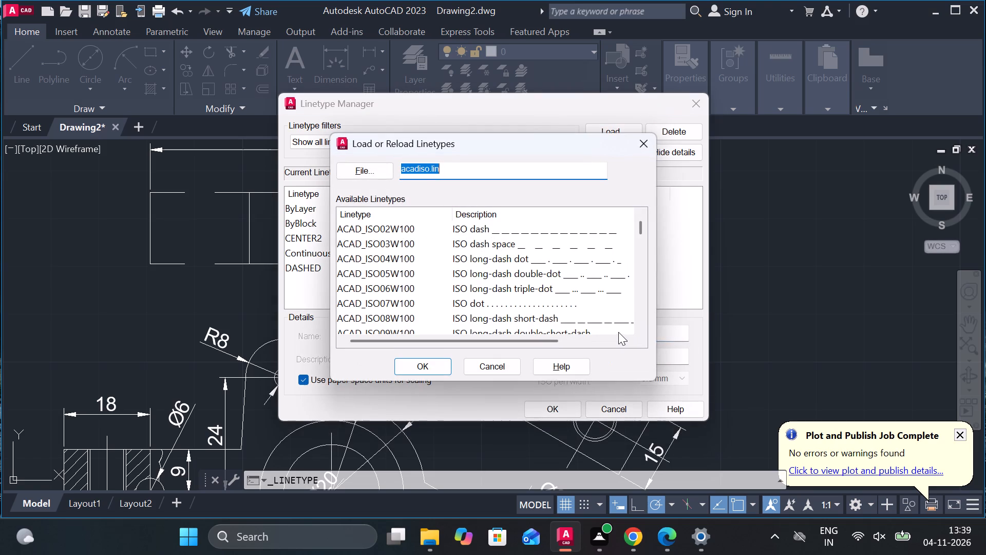
left_click(436, 371)
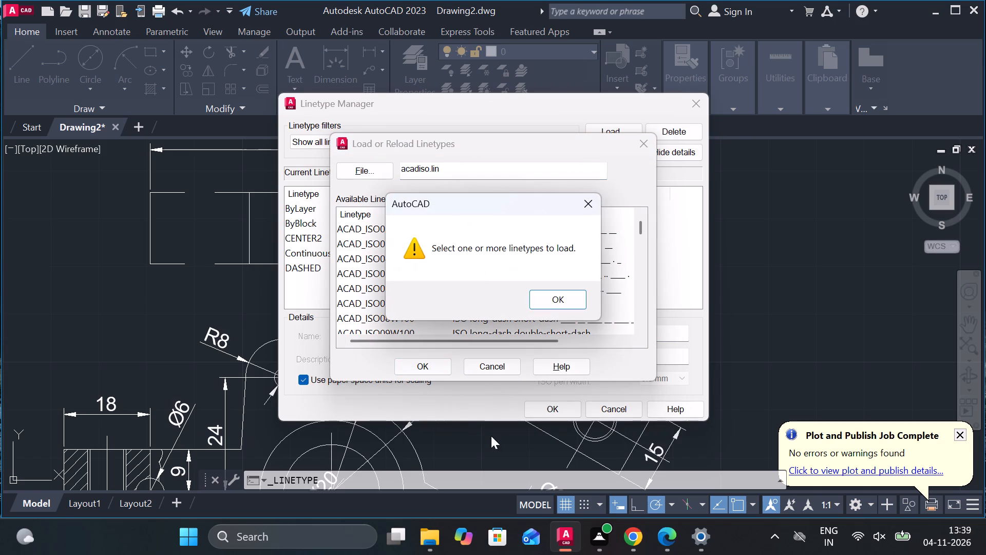
left_click(586, 200)
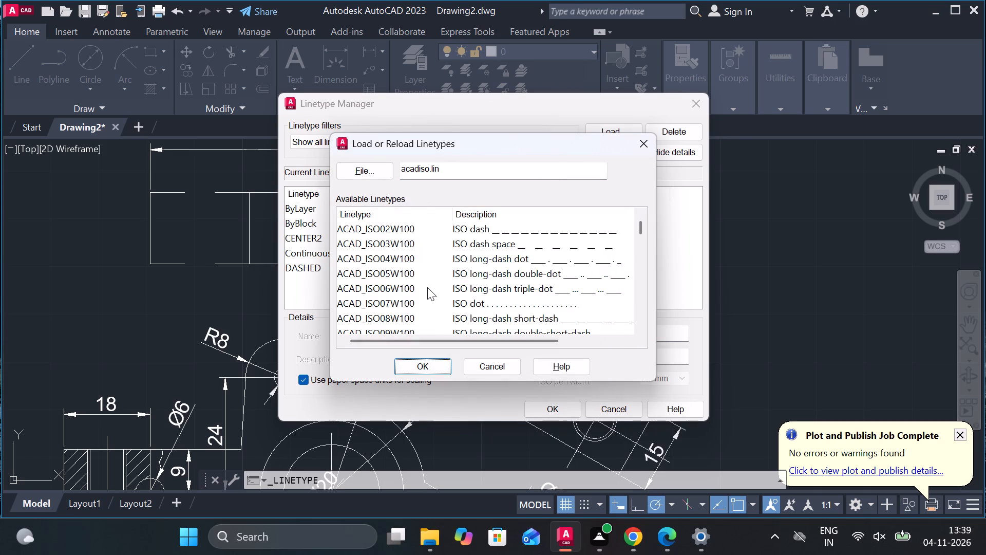
scroll(430, 289, "down", 4)
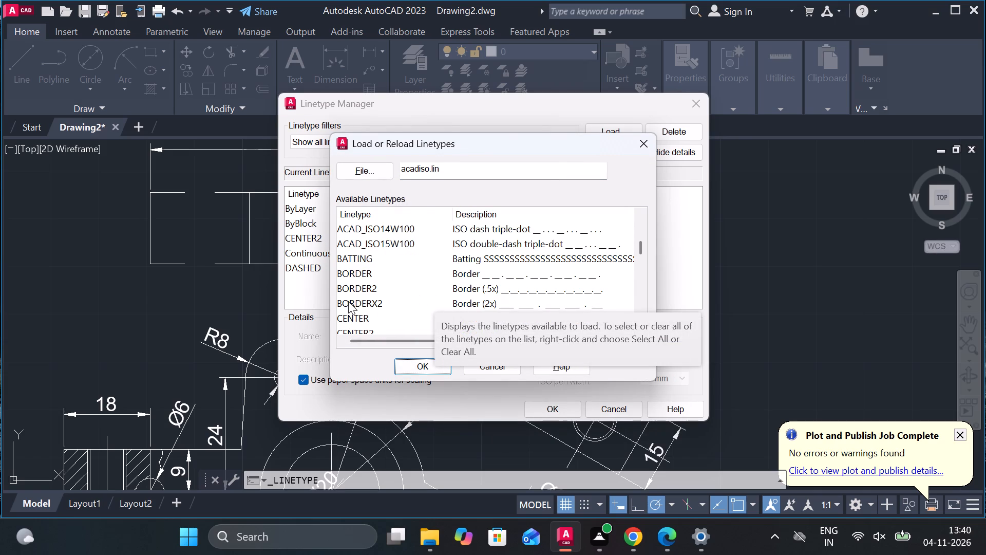
scroll(350, 312, "down", 2)
left_click(357, 313)
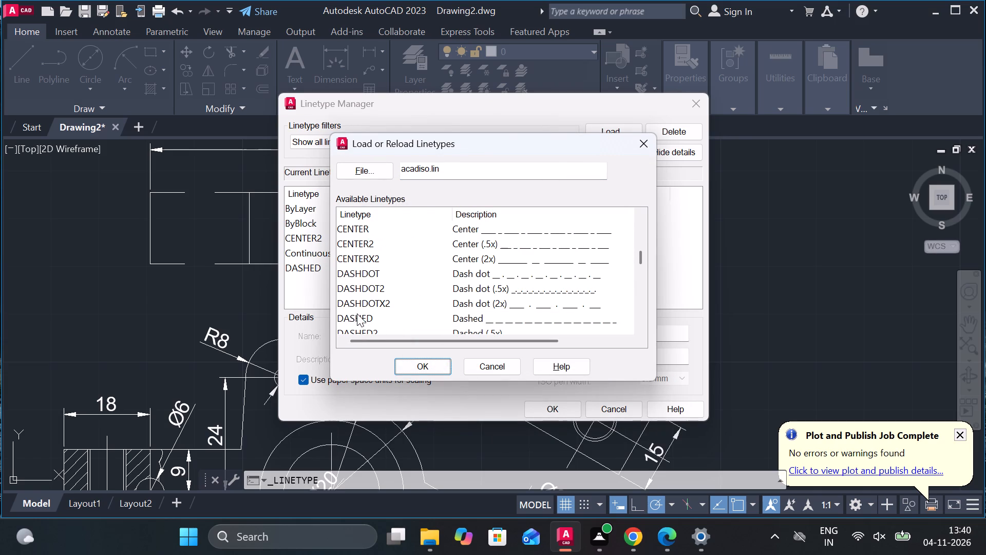
left_click(419, 366)
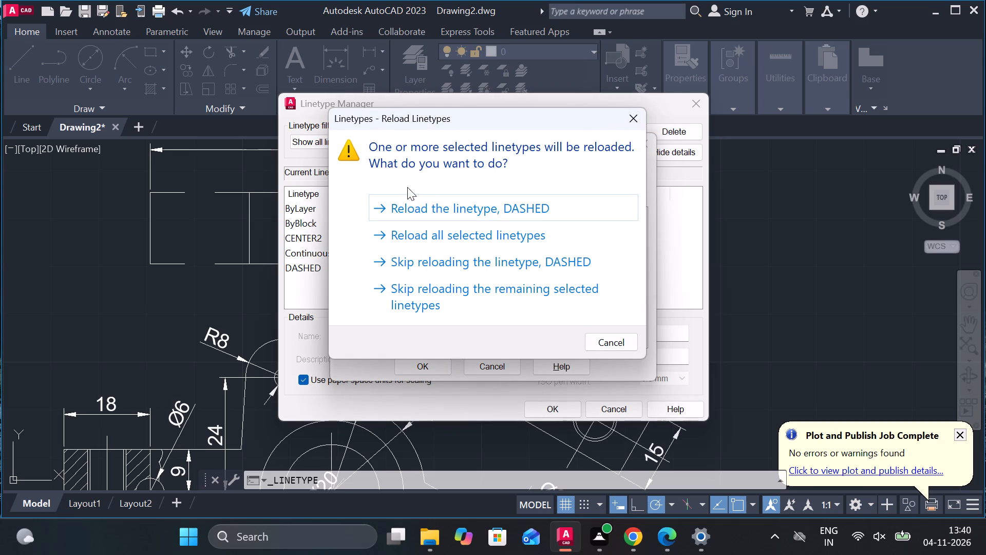
left_click(459, 211)
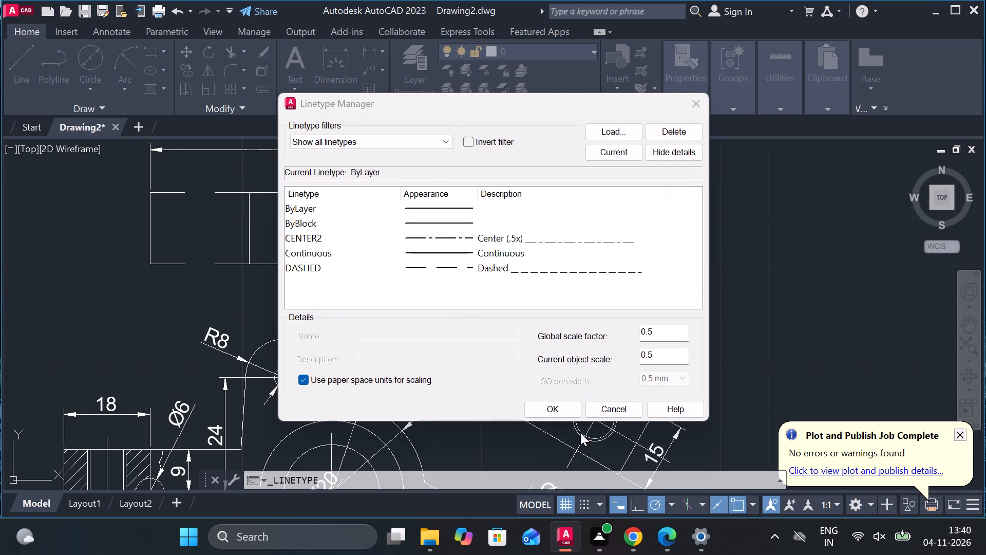
left_click(564, 413)
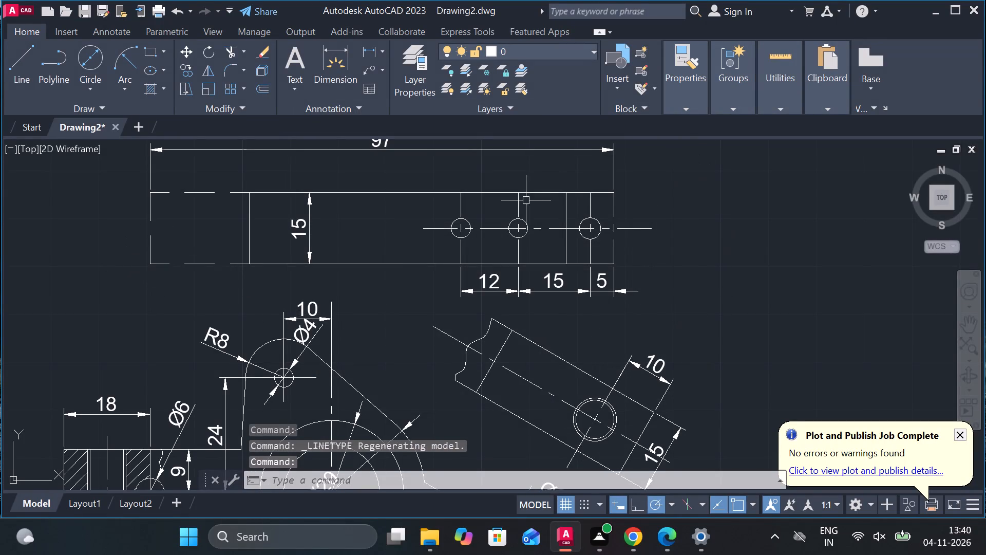
Assign the DASHED linetype to the right vertical edge and the upper and lower edge lines of the 97 by 15 view's right end segment.
left_click(586, 194)
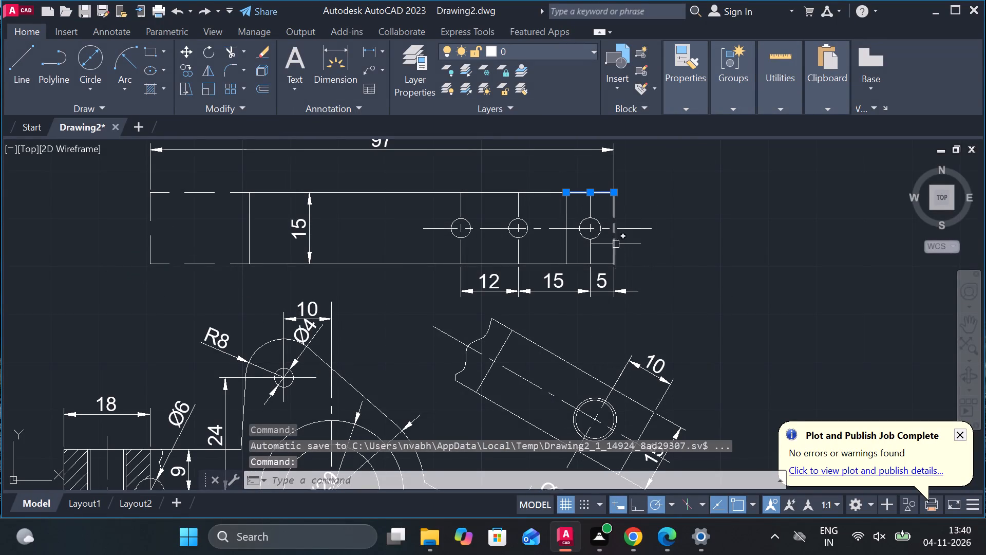
left_click(616, 249)
left_click(592, 266)
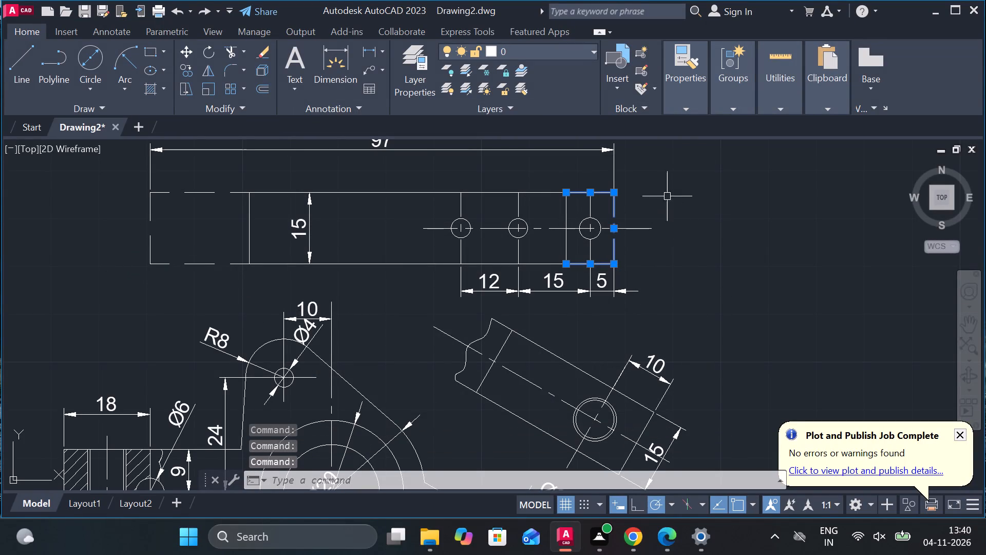
left_click(695, 105)
left_click(826, 166)
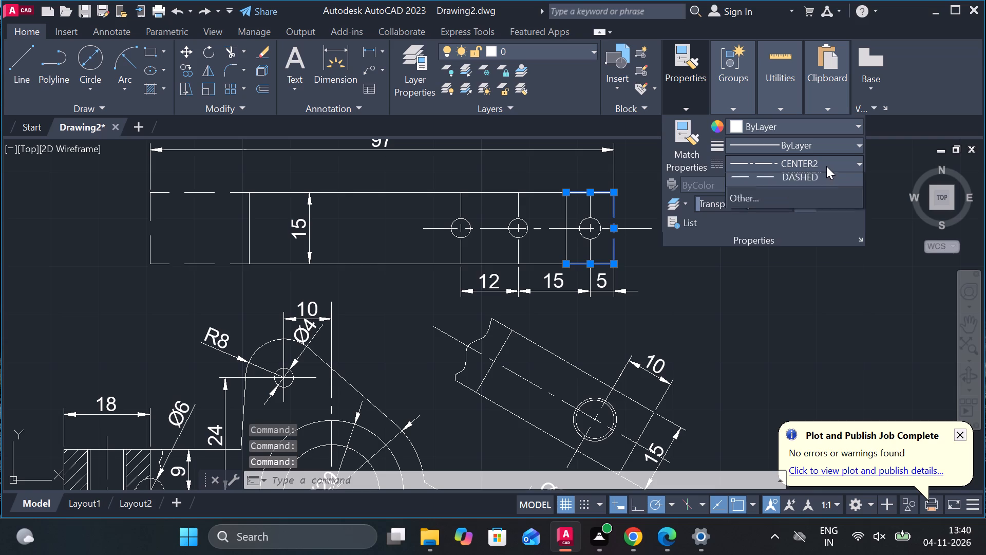
left_click(785, 248)
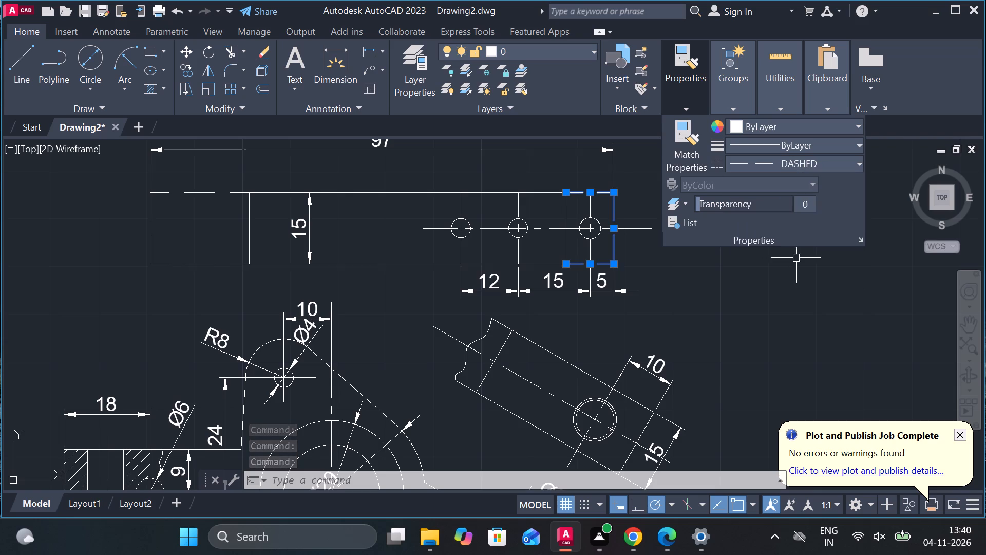
left_click(845, 168)
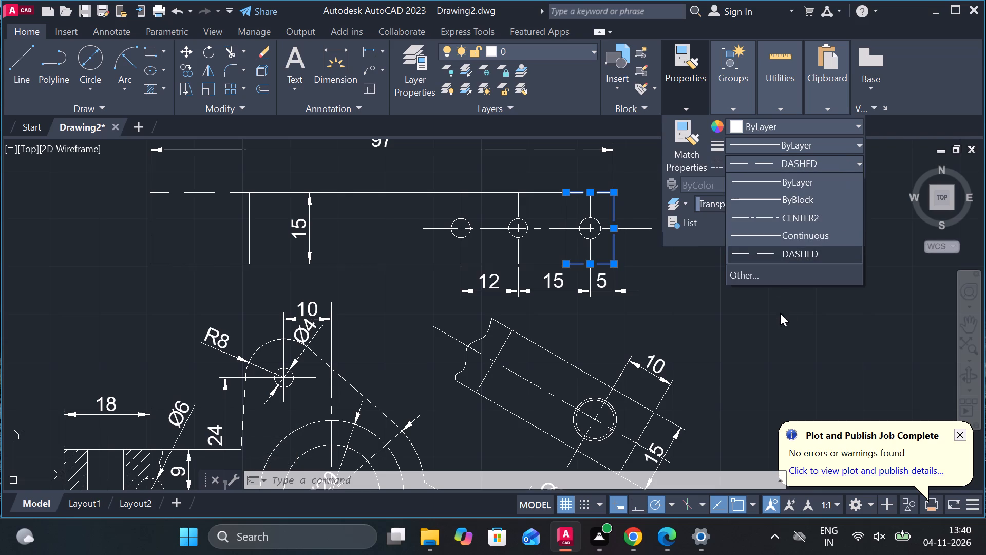
left_click(756, 327)
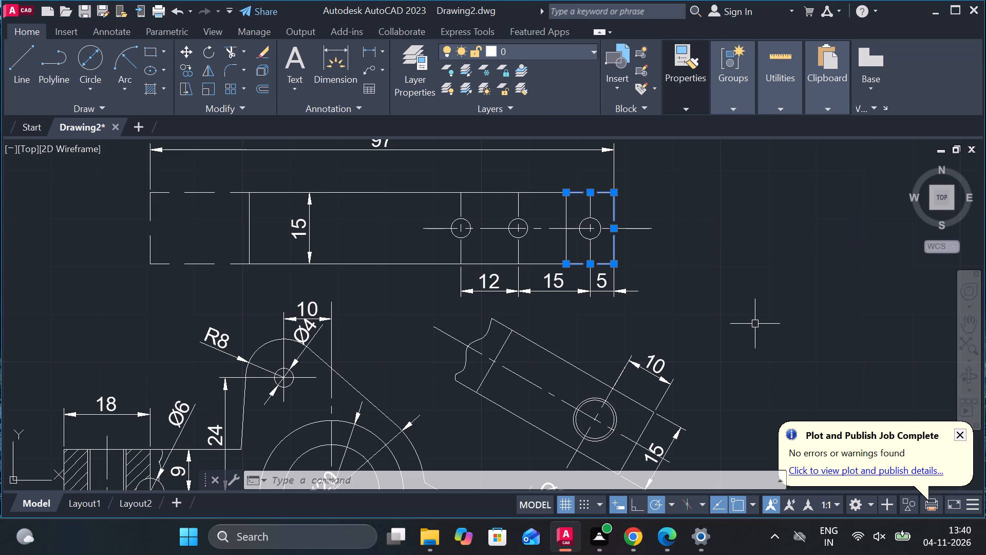
key("Escape")
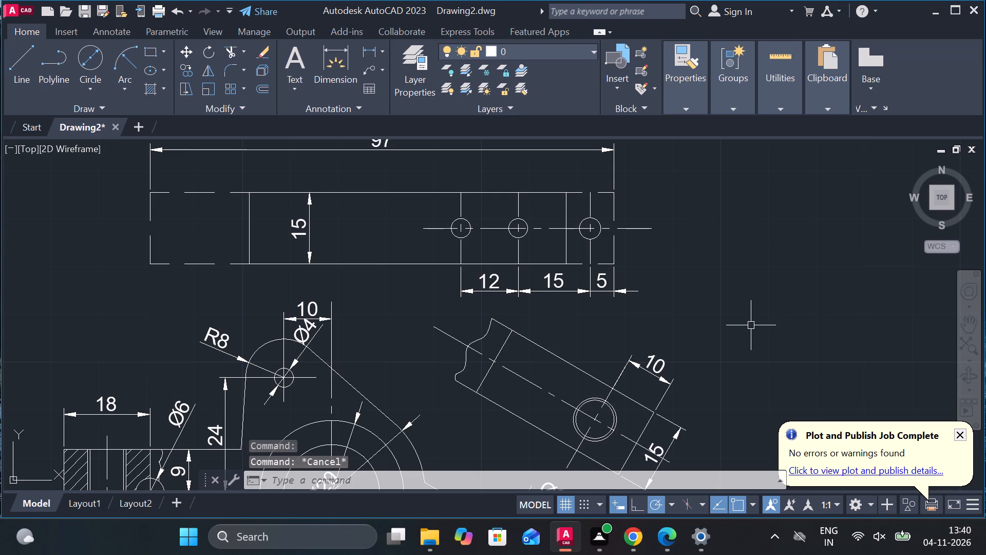